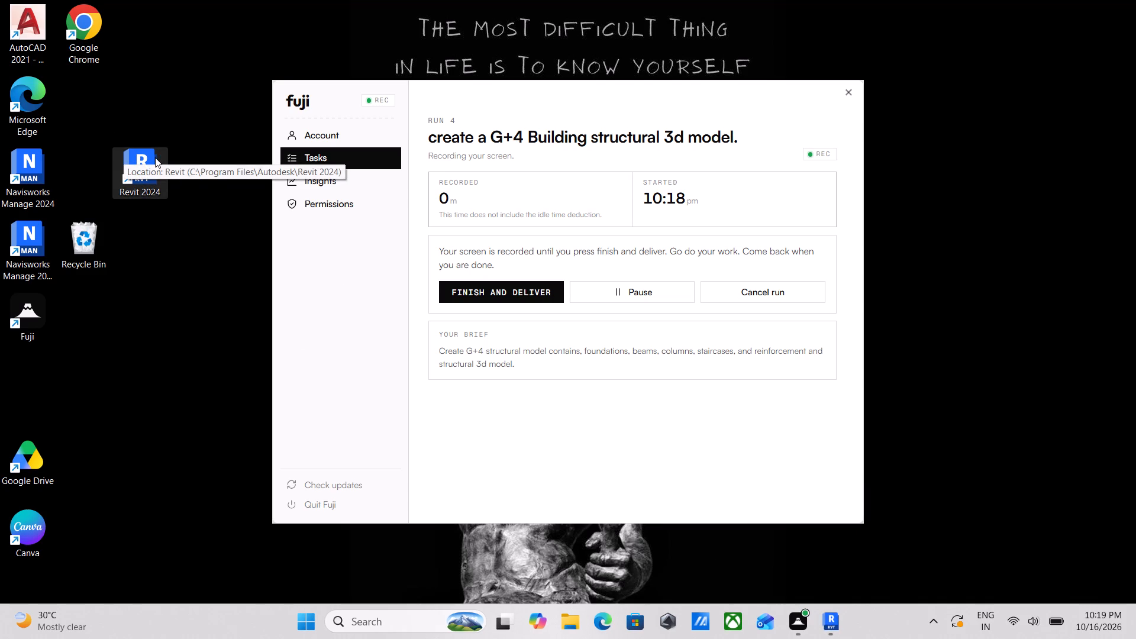
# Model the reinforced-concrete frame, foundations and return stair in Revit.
# Switch to the Revit 2024 window that is starting up.
pyautogui.scroll(1, 155, 157)
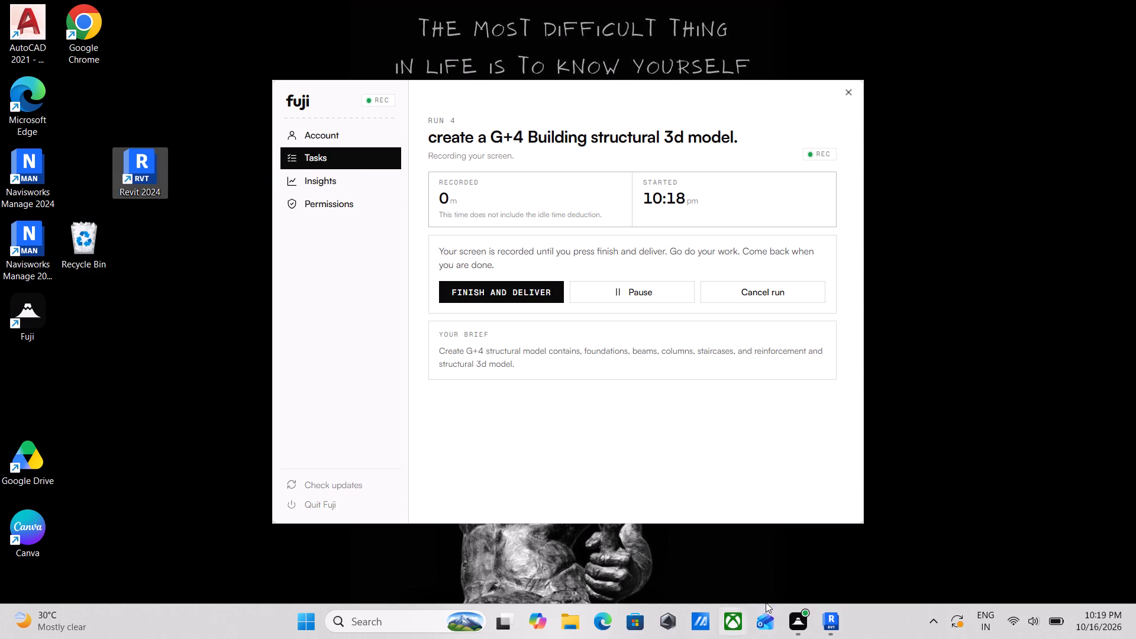
pyautogui.click(838, 544)
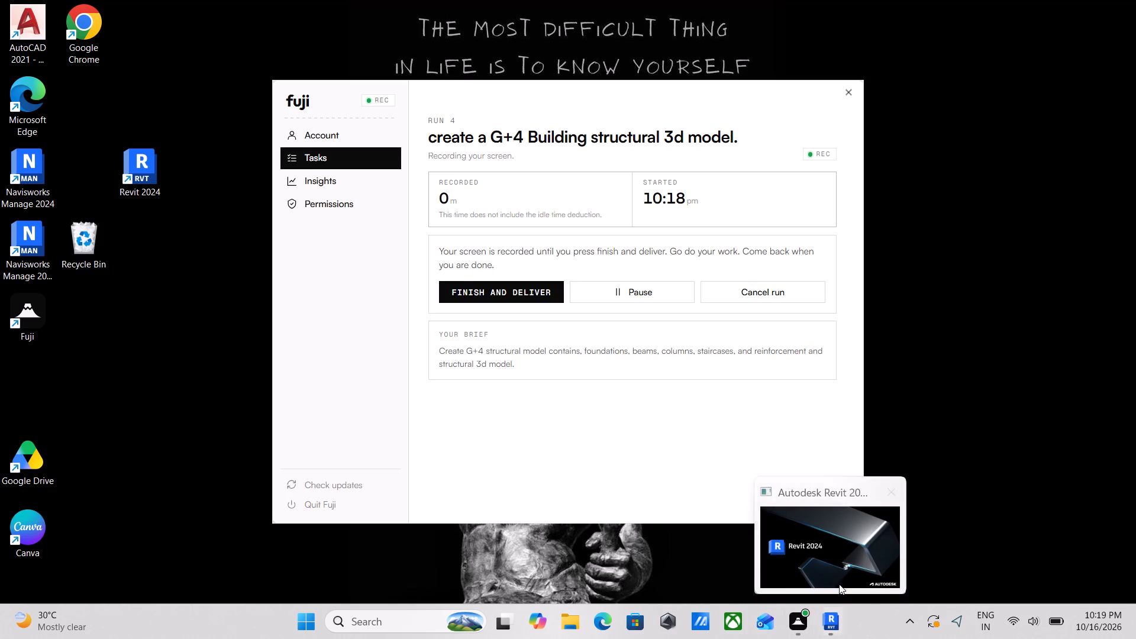
pyautogui.click(839, 569)
pyautogui.click(830, 612)
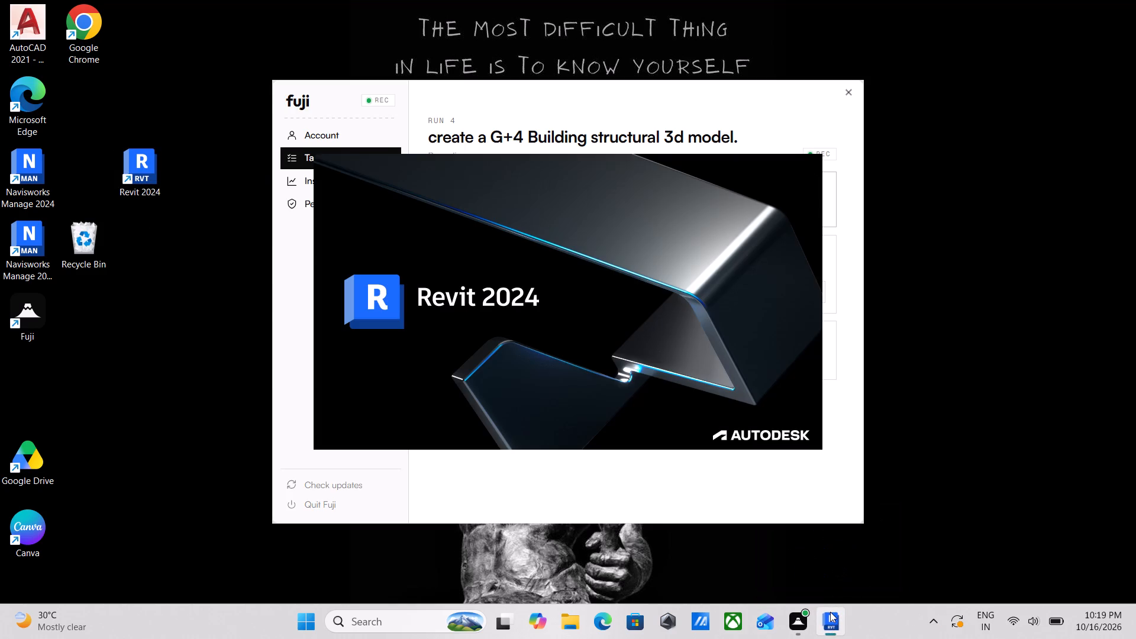
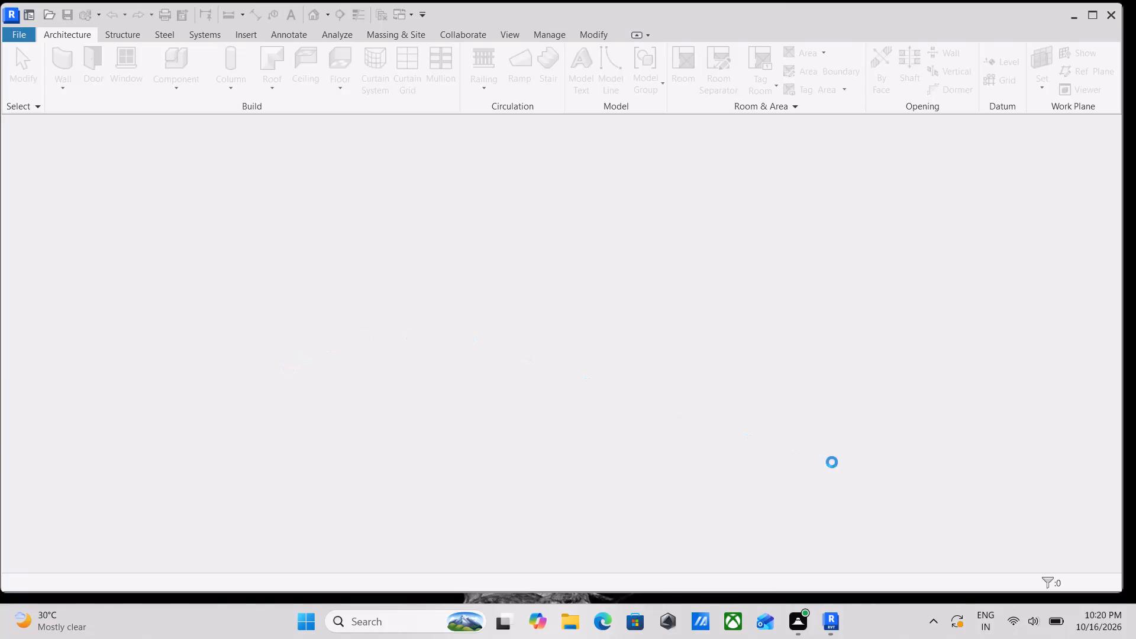
# Create a new project from the Structural Analysis-DefaultMetric template in the English templates folder.
pyautogui.scroll(-1, 688, 477)
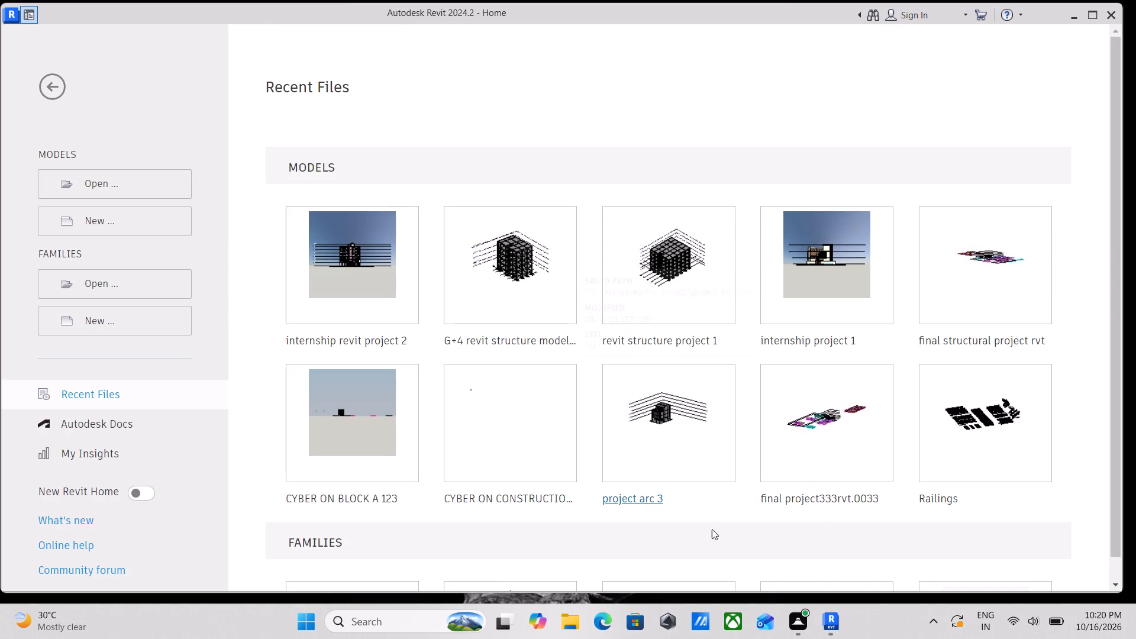
pyautogui.scroll(-2, 617, 469)
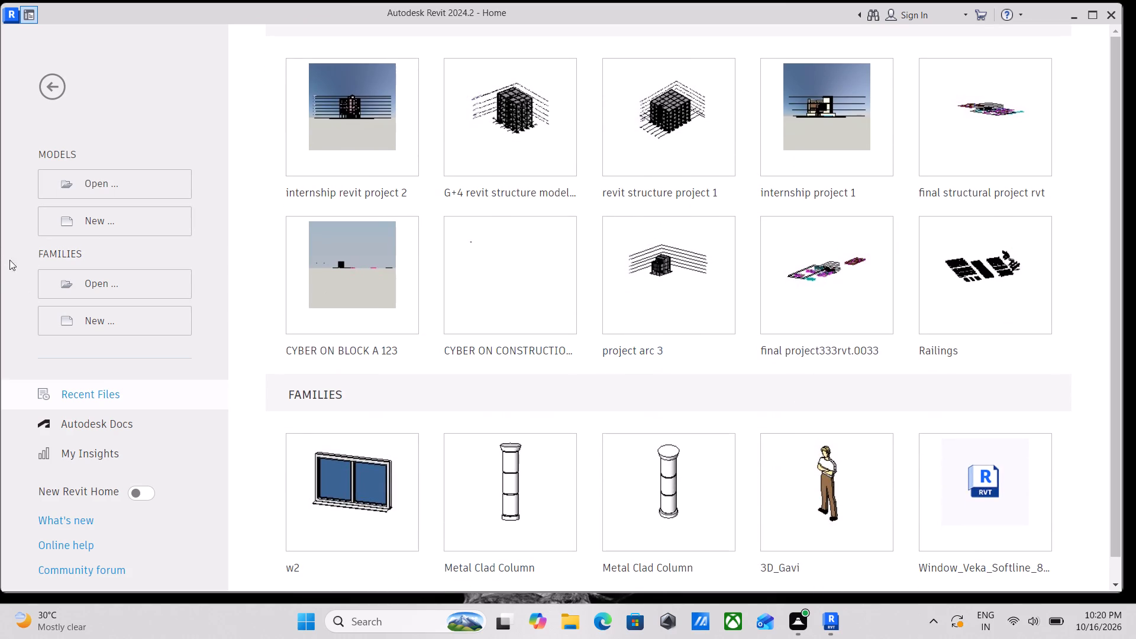
pyautogui.click(66, 220)
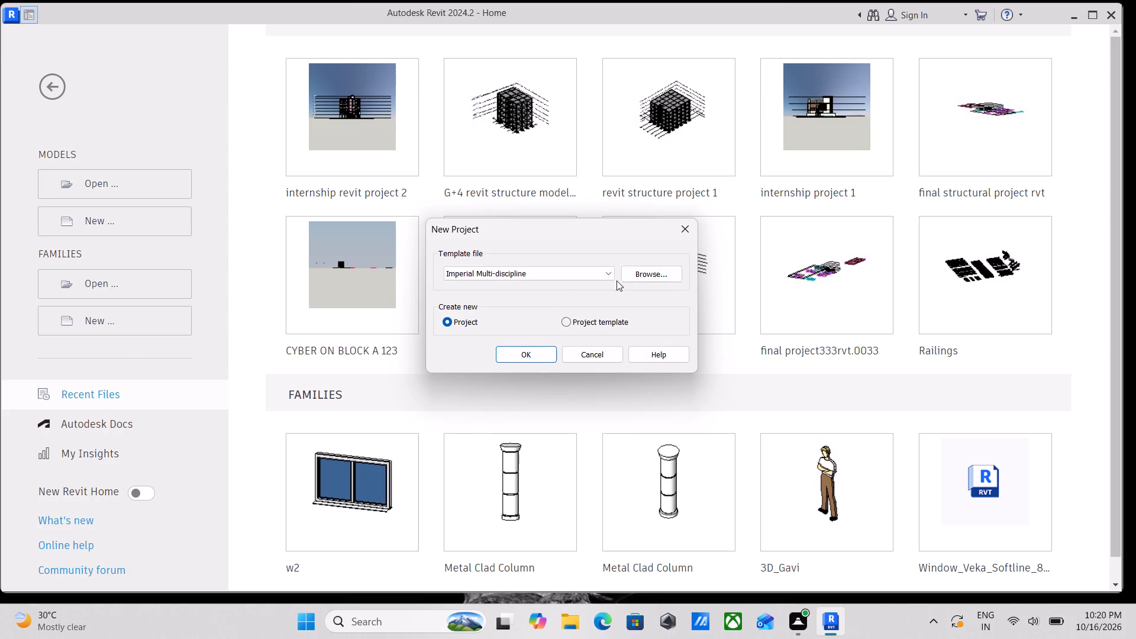
pyautogui.click(639, 272)
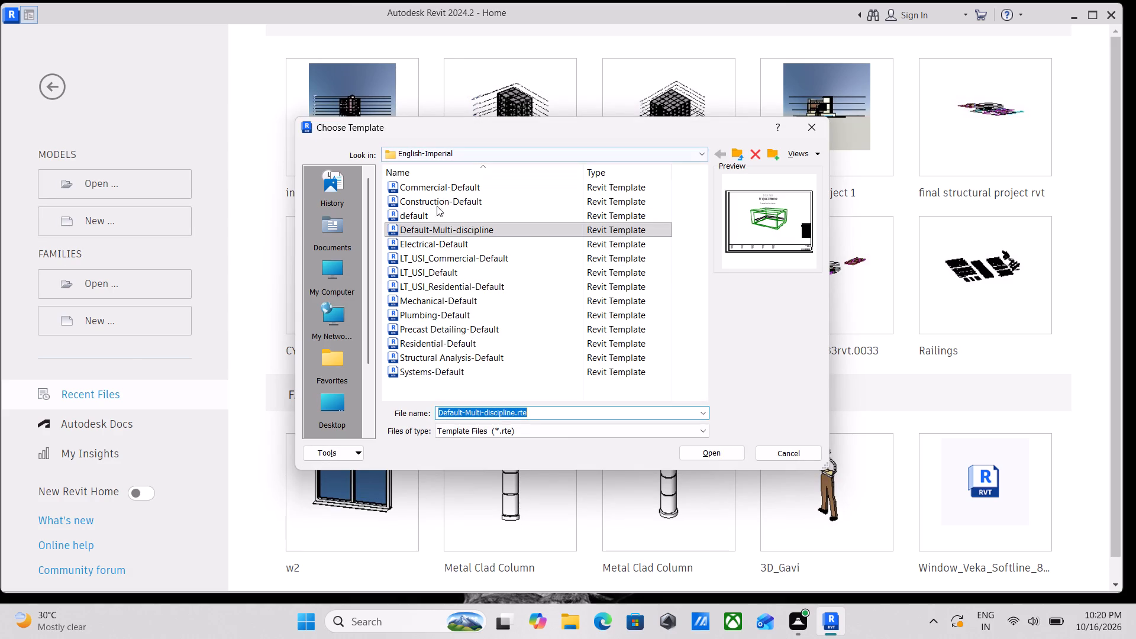
pyautogui.click(469, 152)
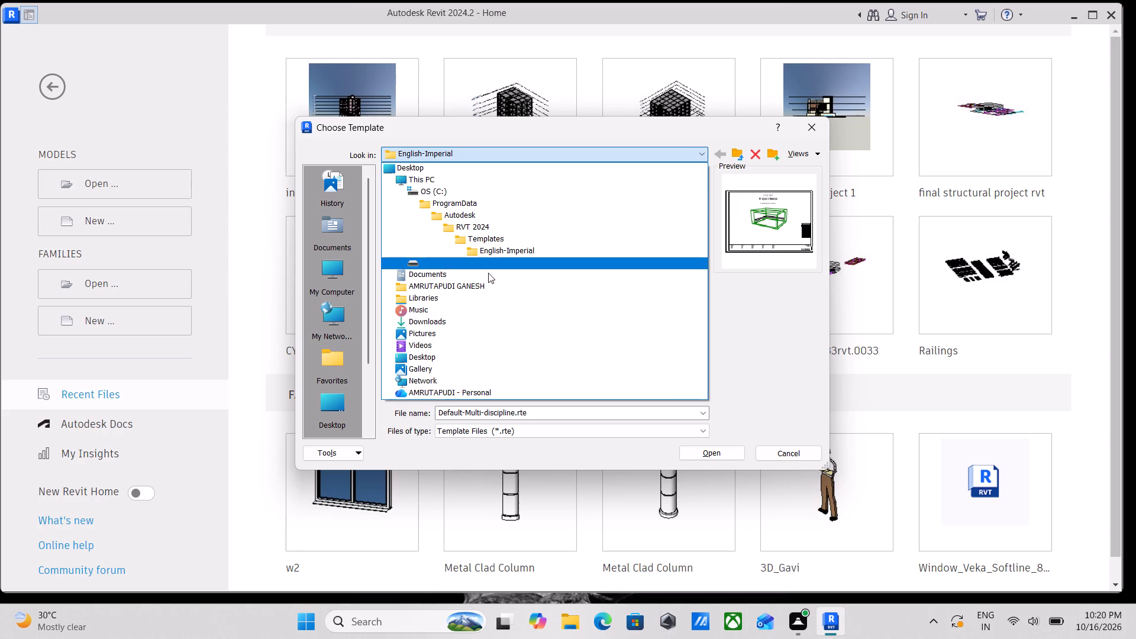
pyautogui.click(509, 240)
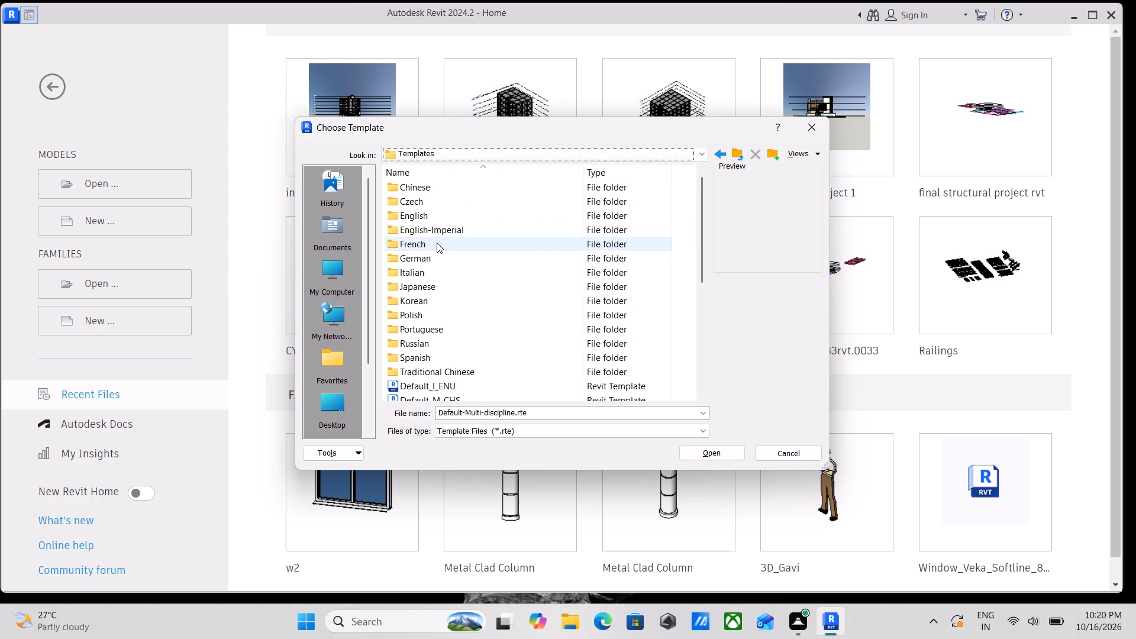
pyautogui.doubleClick(435, 217)
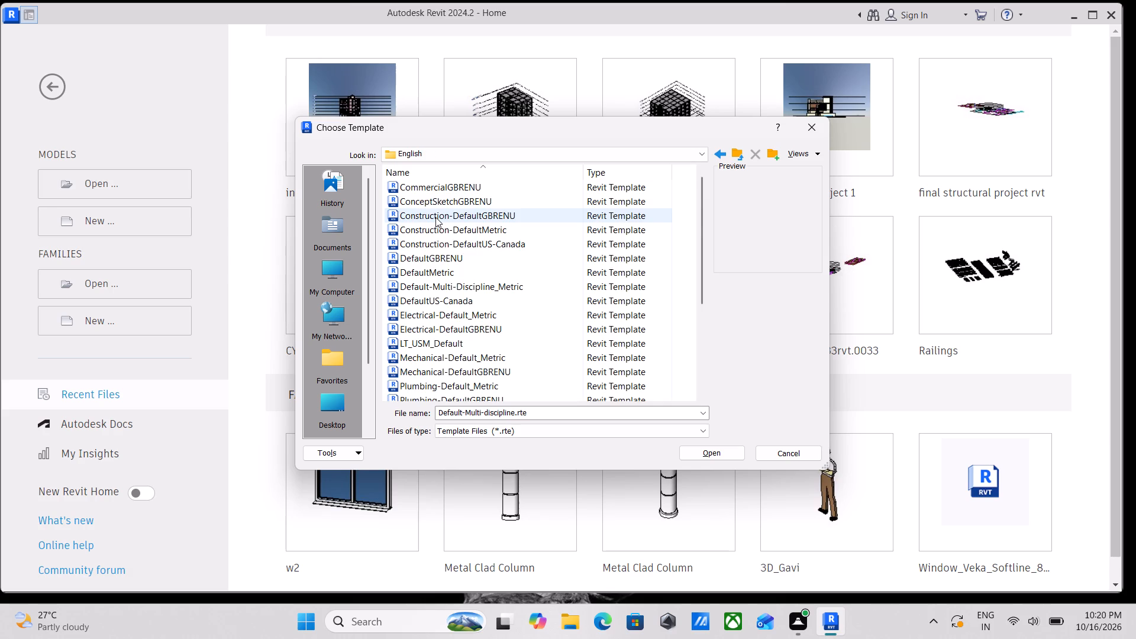
pyautogui.scroll(-2, 435, 217)
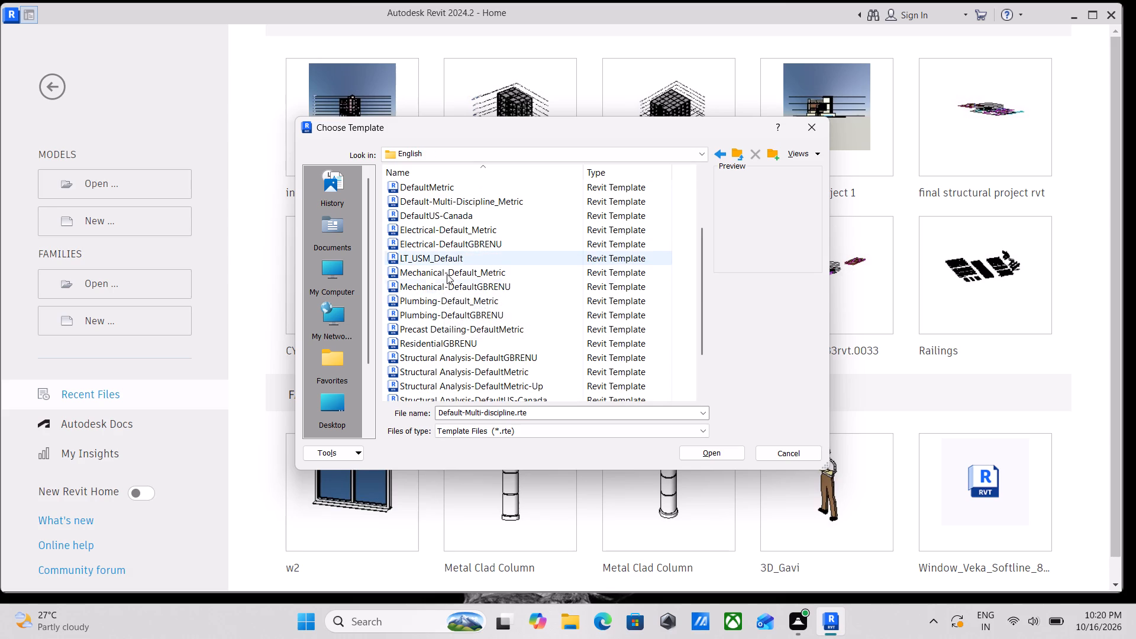
pyautogui.scroll(-1, 446, 368)
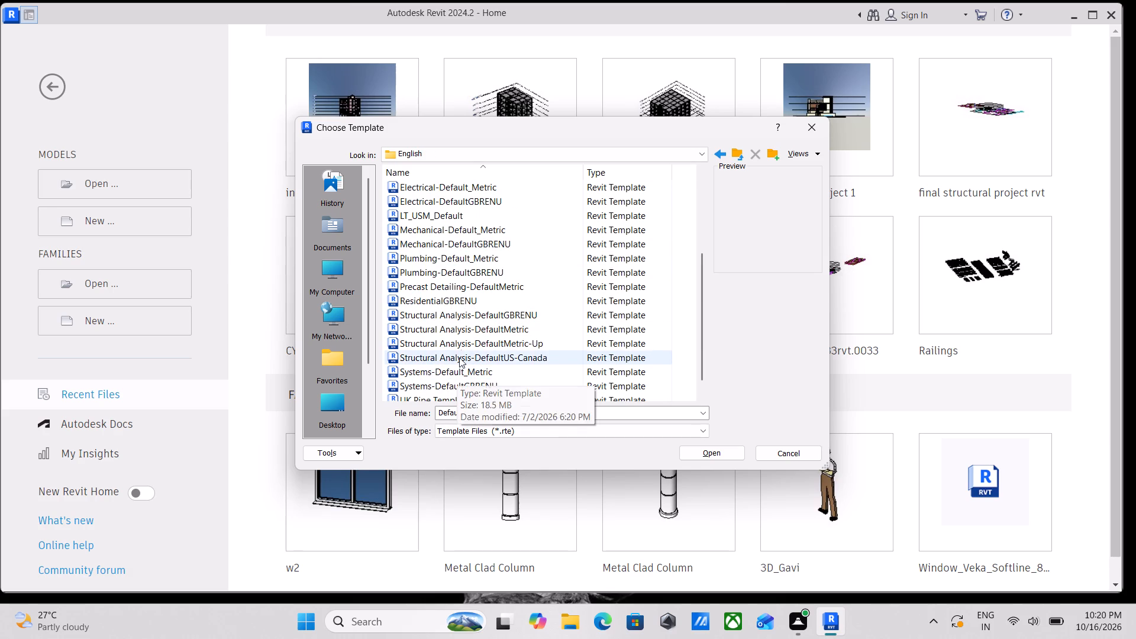
pyautogui.scroll(-1, 444, 386)
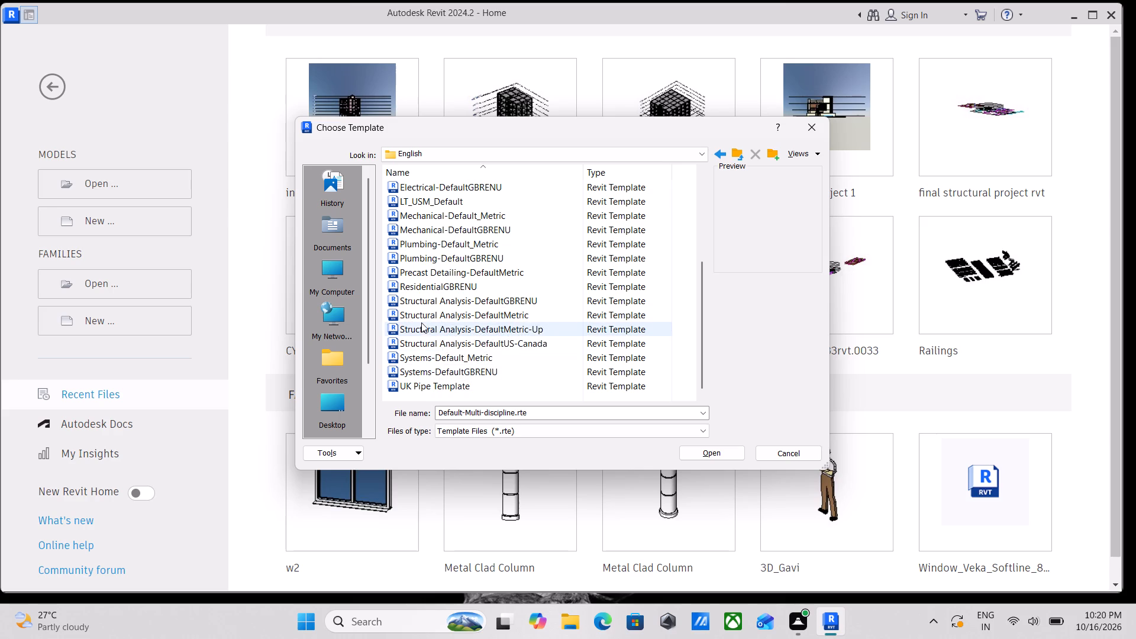
pyautogui.doubleClick(422, 321)
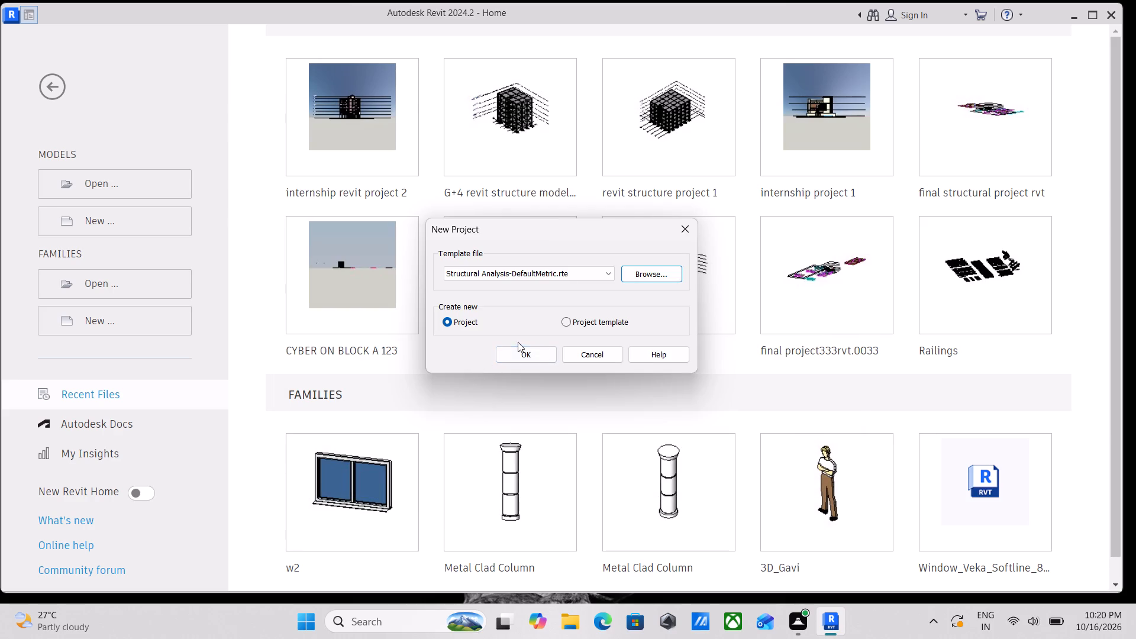
pyautogui.click(519, 353)
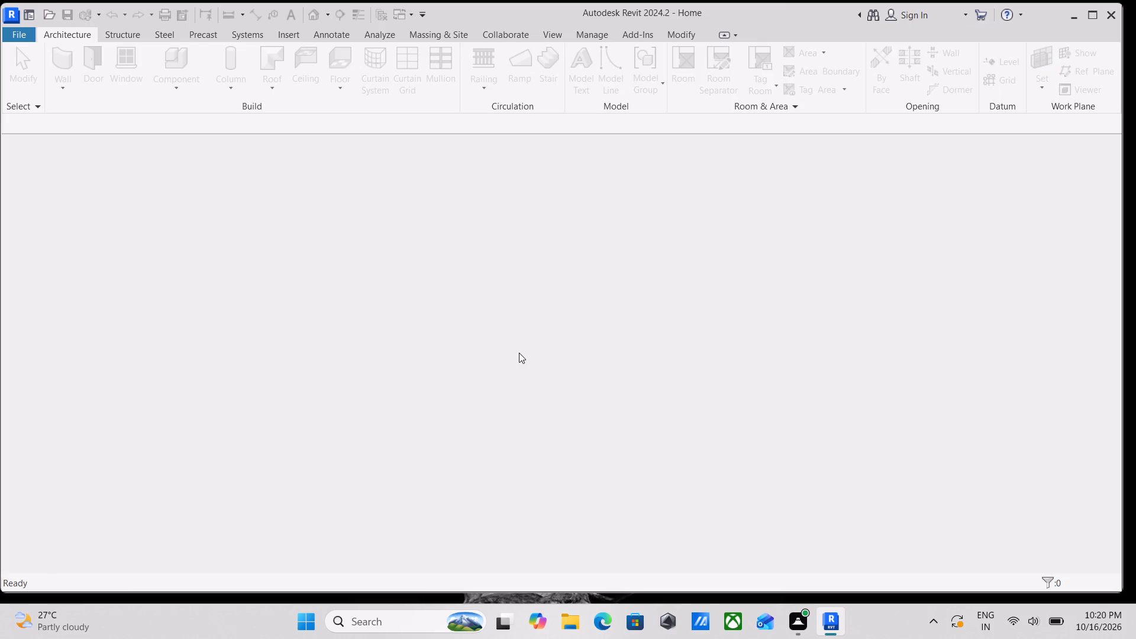
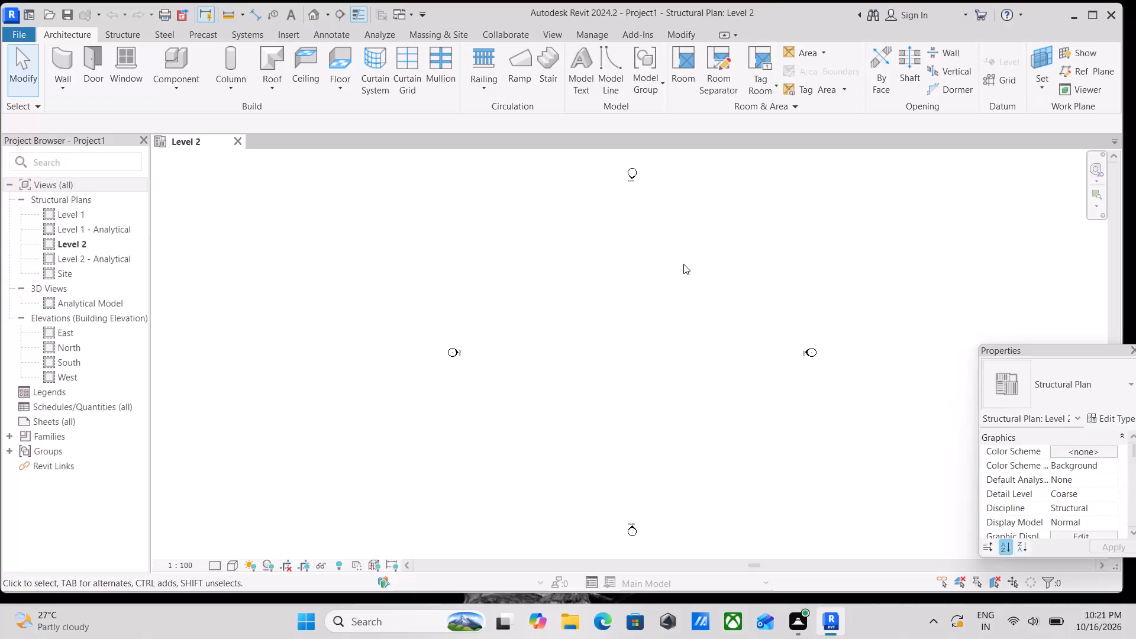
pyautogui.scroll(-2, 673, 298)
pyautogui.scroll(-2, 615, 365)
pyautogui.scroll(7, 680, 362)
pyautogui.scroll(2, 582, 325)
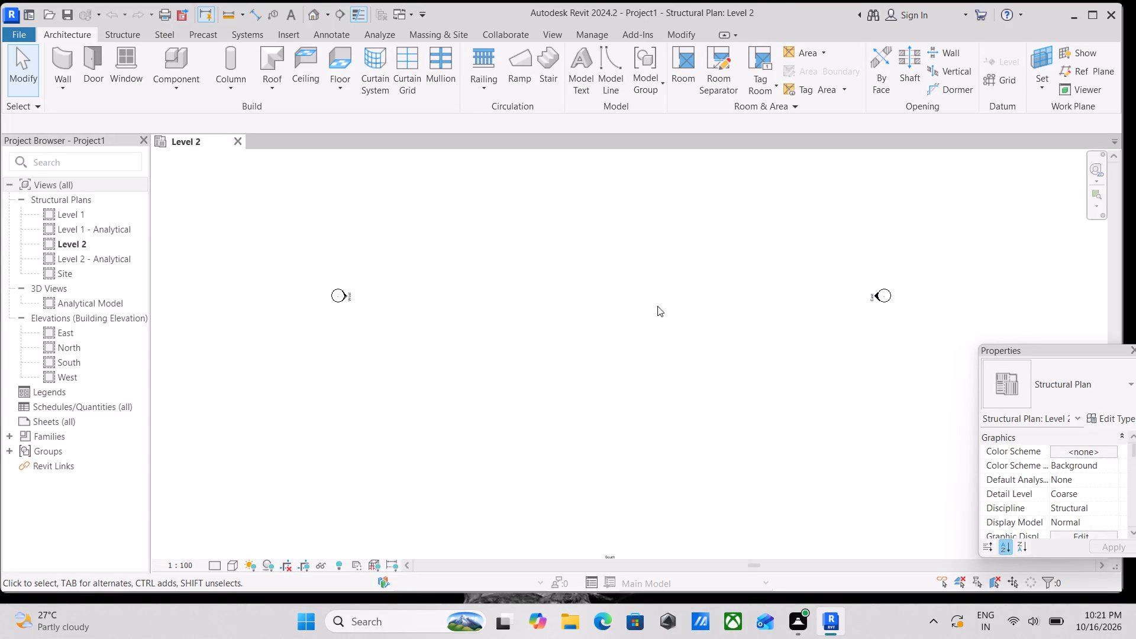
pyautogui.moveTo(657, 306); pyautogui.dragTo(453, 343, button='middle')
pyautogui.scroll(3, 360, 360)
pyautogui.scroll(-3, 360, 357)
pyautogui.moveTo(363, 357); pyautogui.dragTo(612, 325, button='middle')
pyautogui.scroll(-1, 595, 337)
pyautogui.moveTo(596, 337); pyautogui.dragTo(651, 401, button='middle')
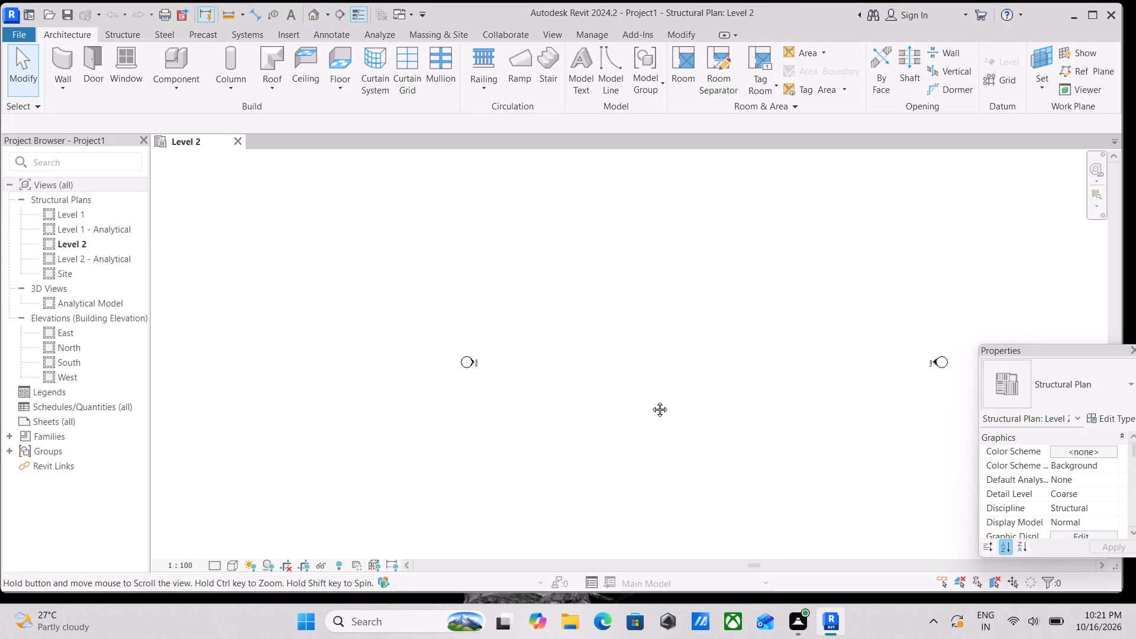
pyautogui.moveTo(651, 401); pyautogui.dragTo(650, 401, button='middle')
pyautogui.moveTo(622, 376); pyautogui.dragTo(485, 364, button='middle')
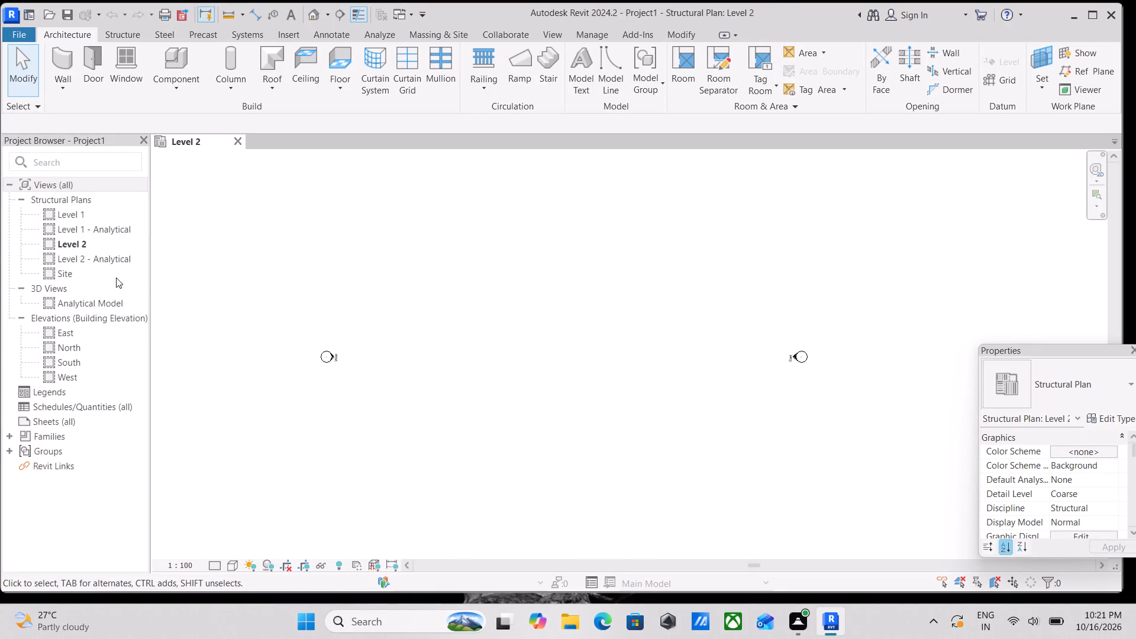
# Open the North building elevation showing Level 1 and Level 2.
pyautogui.doubleClick(59, 348)
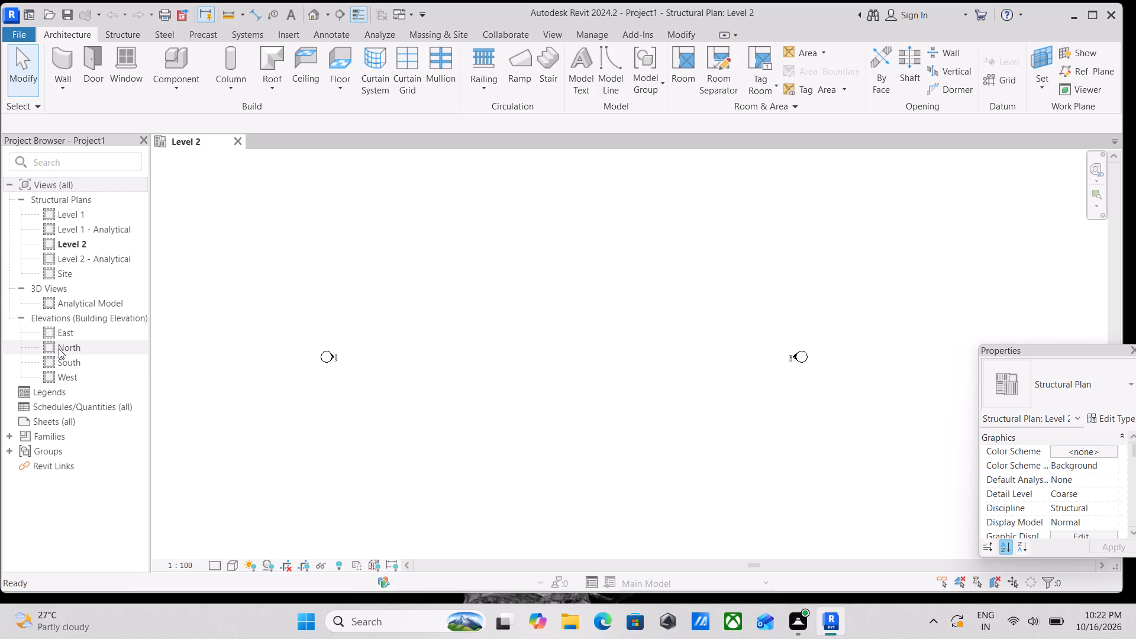
pyautogui.scroll(-2, 839, 427)
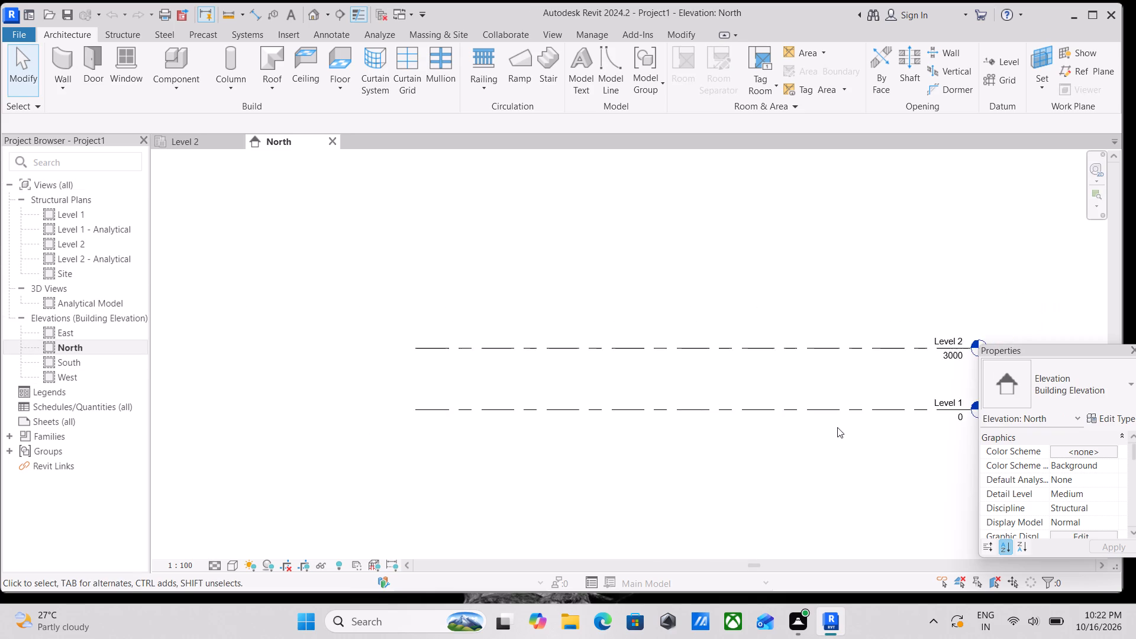
pyautogui.scroll(-2, 837, 427)
pyautogui.moveTo(832, 422); pyautogui.dragTo(744, 370, button='middle')
pyautogui.scroll(8, 847, 346)
pyautogui.moveTo(750, 336); pyautogui.dragTo(756, 366, button='middle')
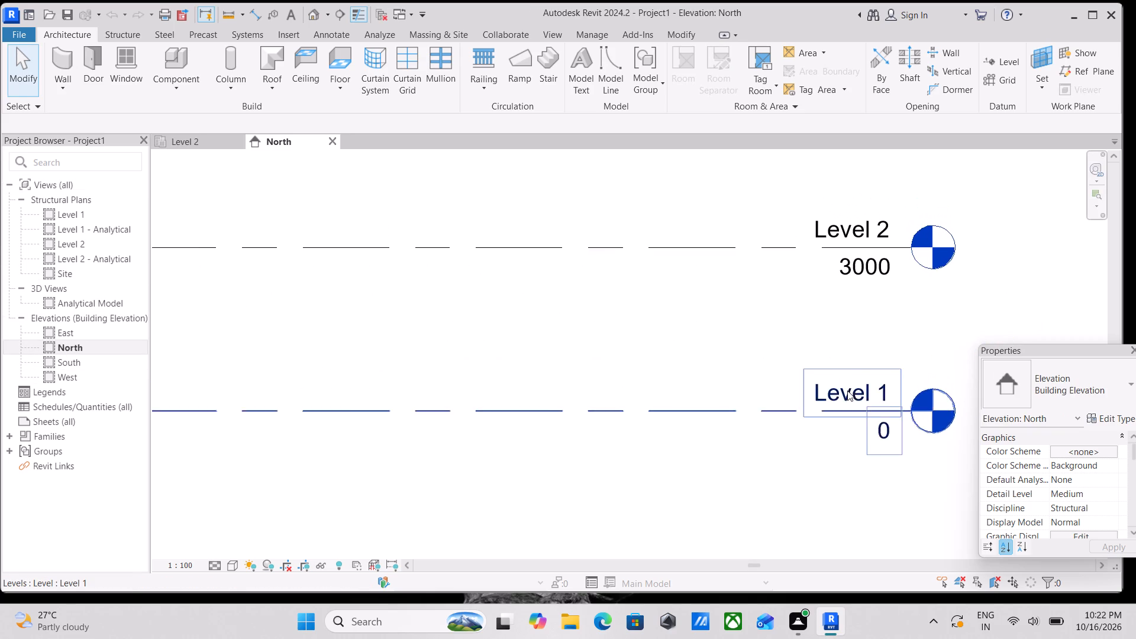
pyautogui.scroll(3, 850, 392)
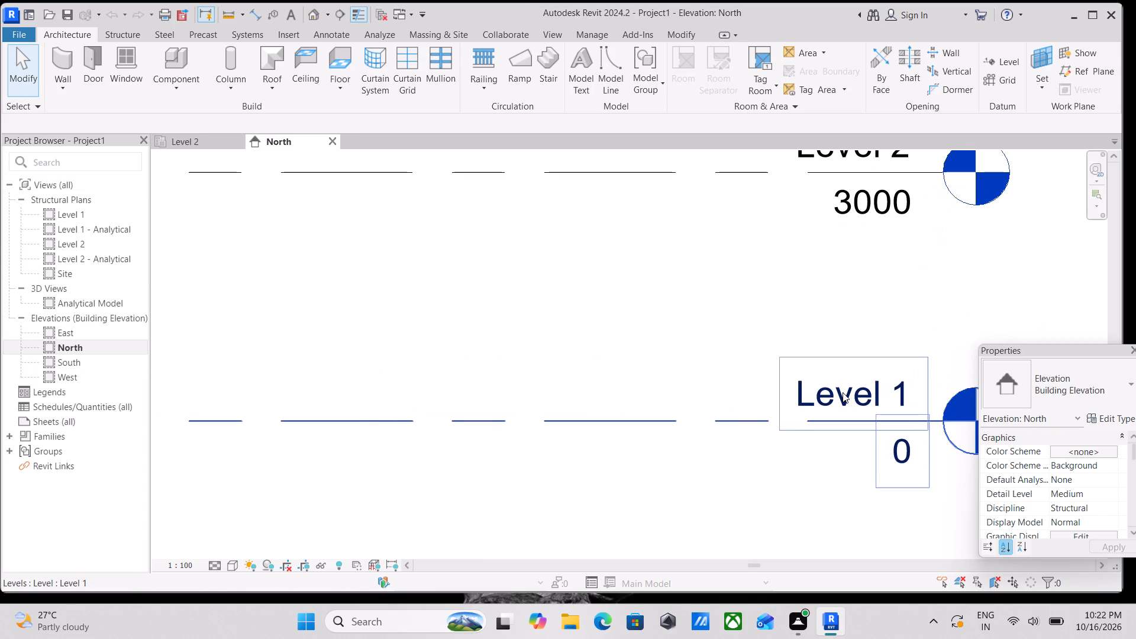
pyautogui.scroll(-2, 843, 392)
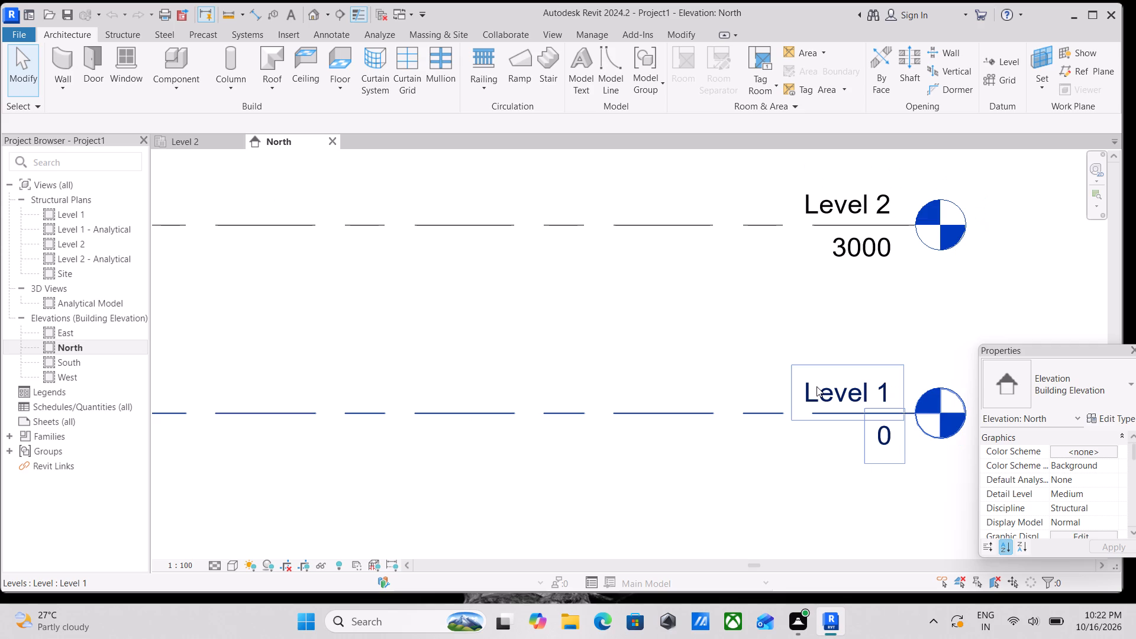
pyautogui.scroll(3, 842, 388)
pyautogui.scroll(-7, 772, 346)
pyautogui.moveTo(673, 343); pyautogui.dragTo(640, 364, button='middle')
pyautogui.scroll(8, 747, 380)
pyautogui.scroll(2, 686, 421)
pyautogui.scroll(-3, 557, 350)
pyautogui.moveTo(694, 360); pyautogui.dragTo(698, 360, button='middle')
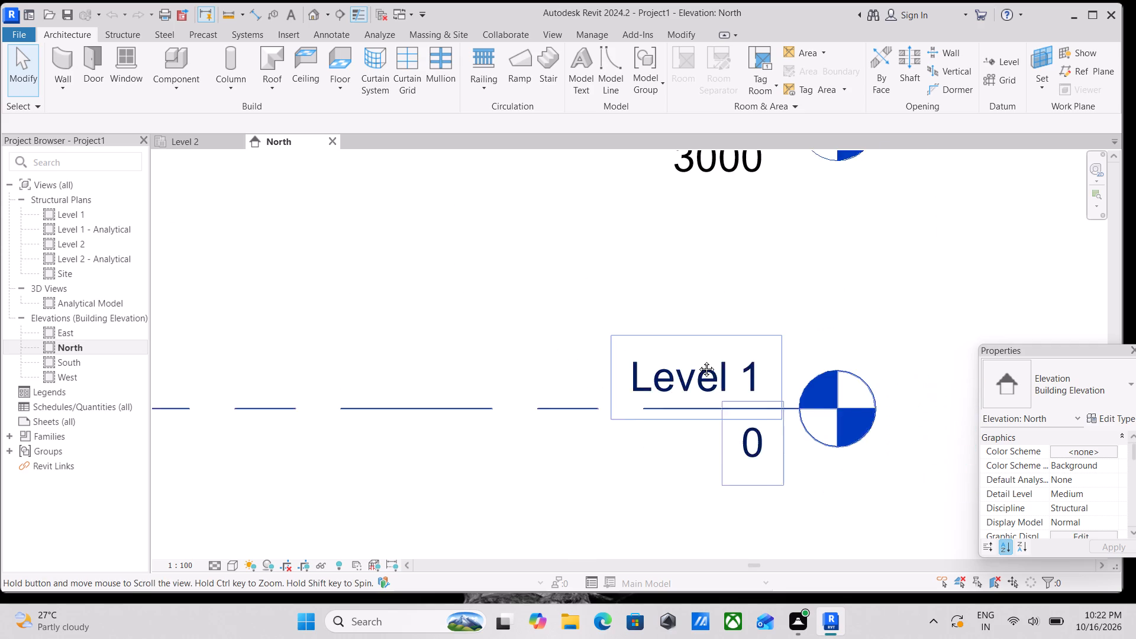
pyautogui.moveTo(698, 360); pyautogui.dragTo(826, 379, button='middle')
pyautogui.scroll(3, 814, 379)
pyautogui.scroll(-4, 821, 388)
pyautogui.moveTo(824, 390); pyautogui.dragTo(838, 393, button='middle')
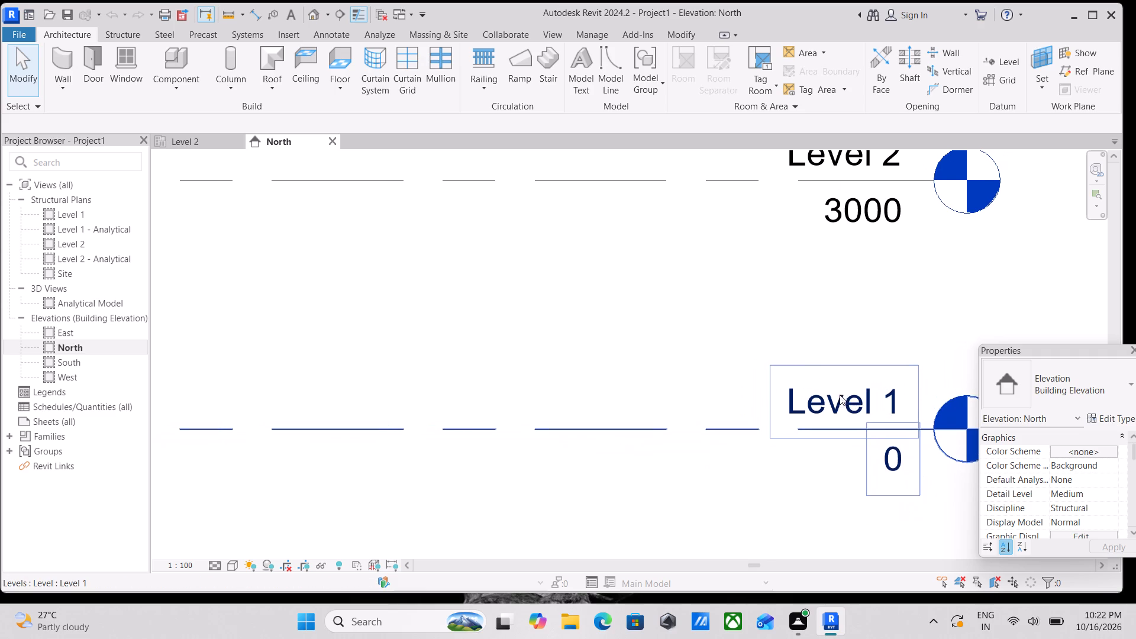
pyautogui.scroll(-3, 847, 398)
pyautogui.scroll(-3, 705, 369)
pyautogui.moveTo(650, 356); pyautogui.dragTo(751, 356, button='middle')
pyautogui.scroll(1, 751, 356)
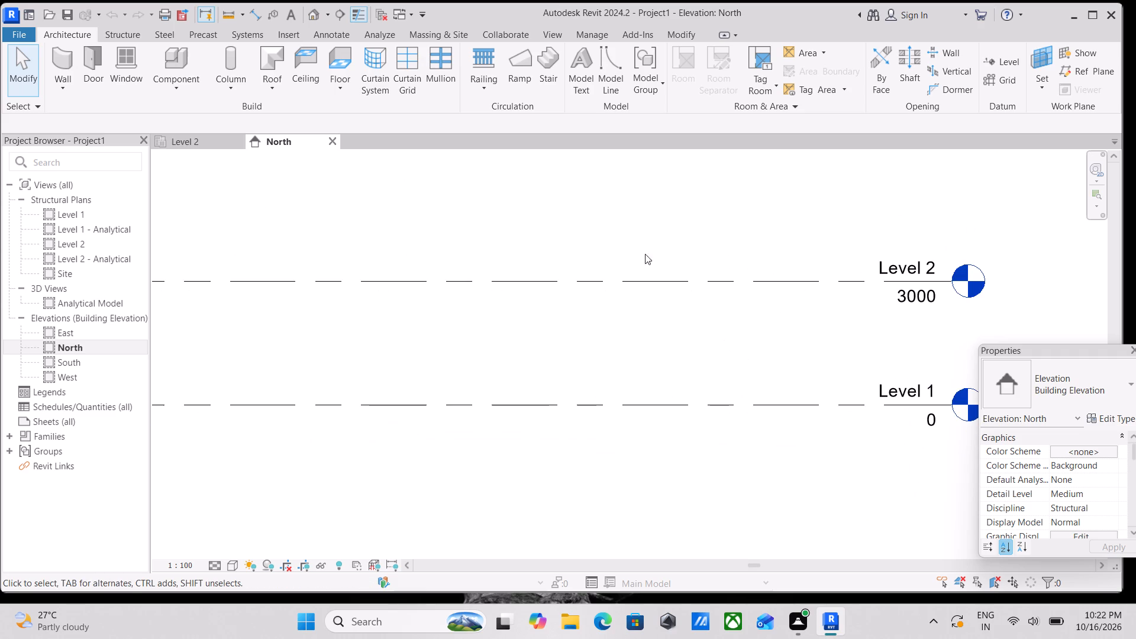
# Create a new level 6' below Level 1 by picking the Level 1 line with an offset of 6'.
pyautogui.click(1005, 59)
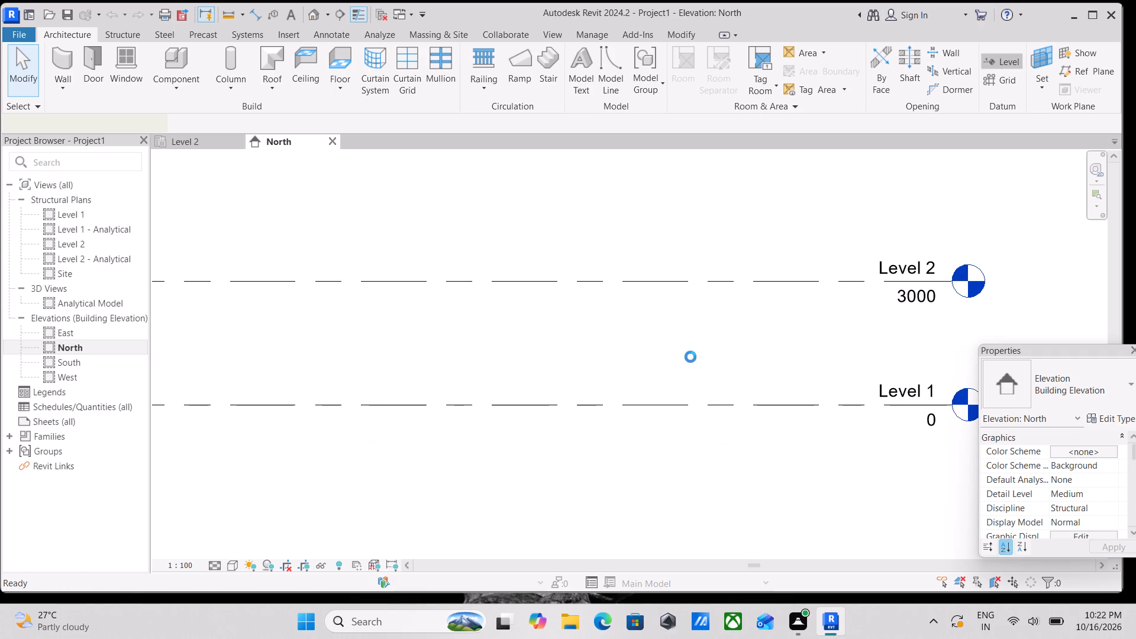
pyautogui.scroll(-3, 563, 337)
pyautogui.moveTo(563, 337); pyautogui.dragTo(708, 271, button='middle')
pyautogui.scroll(1, 708, 271)
pyautogui.click(646, 54)
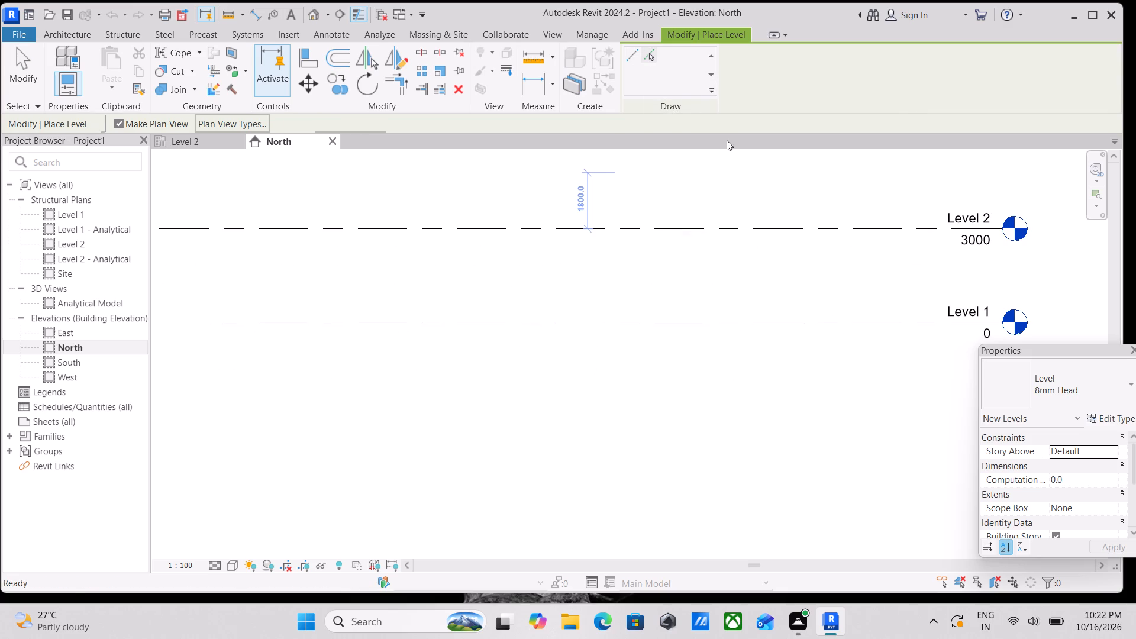
pyautogui.moveTo(354, 128); pyautogui.dragTo(273, 135)
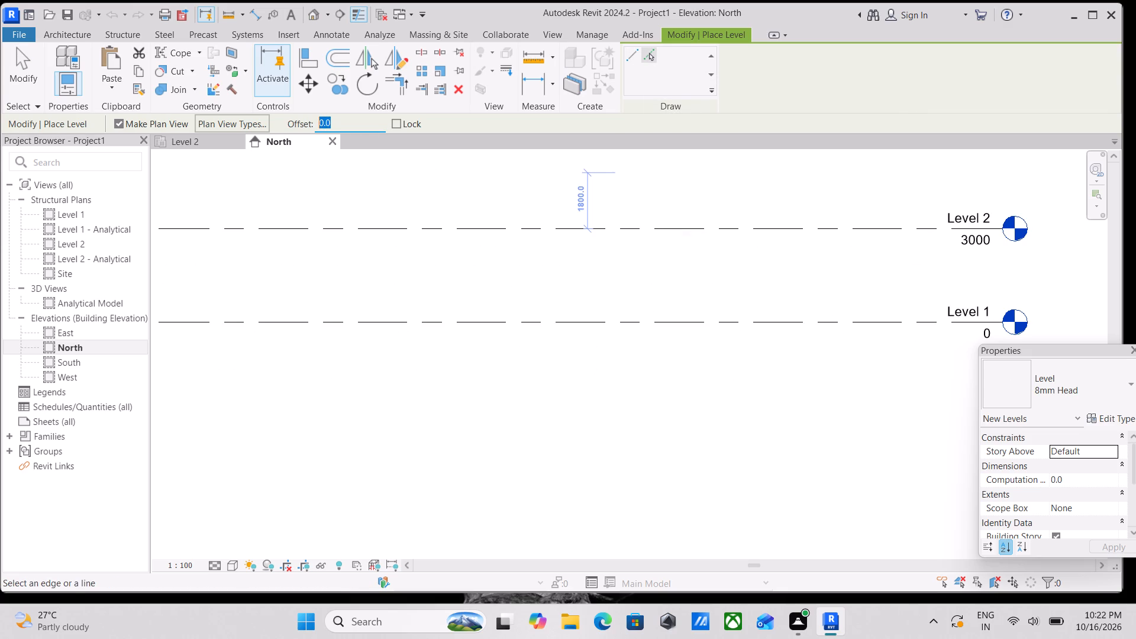
pyautogui.moveTo(273, 135); pyautogui.dragTo(273, 134)
pyautogui.write("6'")
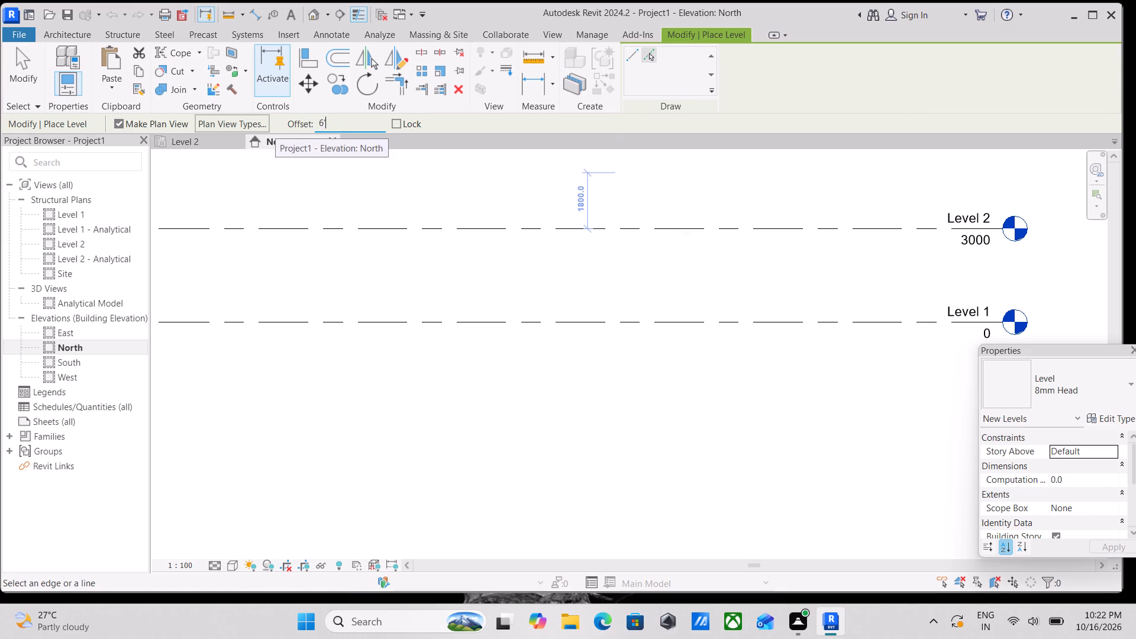
pyautogui.press('Return')
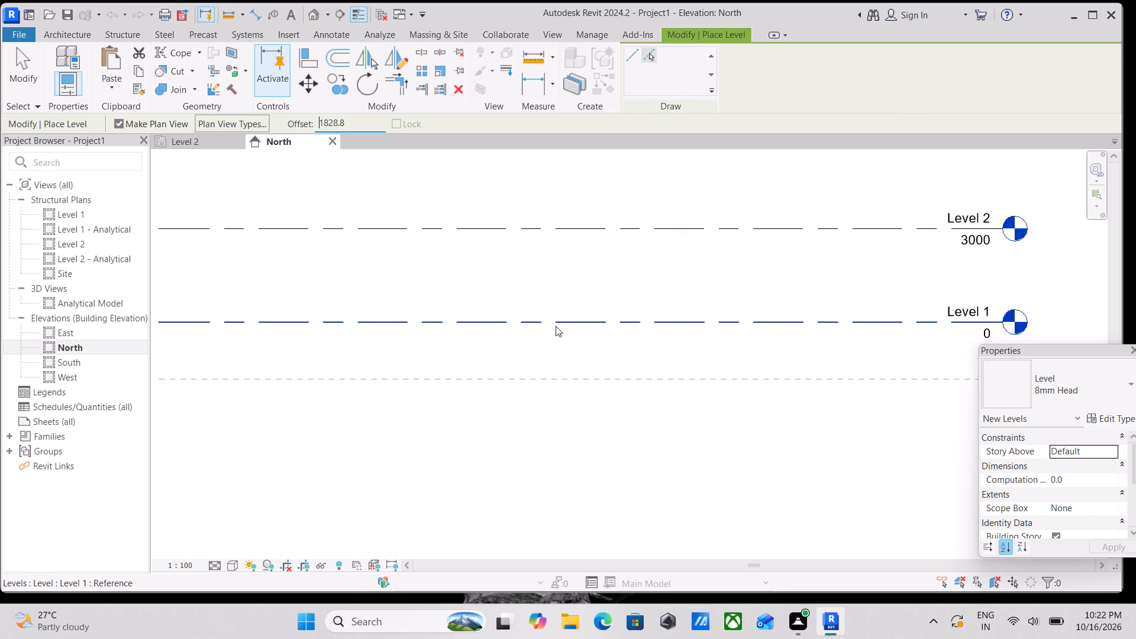
pyautogui.click(556, 326)
pyautogui.scroll(-2, 613, 312)
pyautogui.moveTo(613, 312); pyautogui.dragTo(563, 221, button='middle')
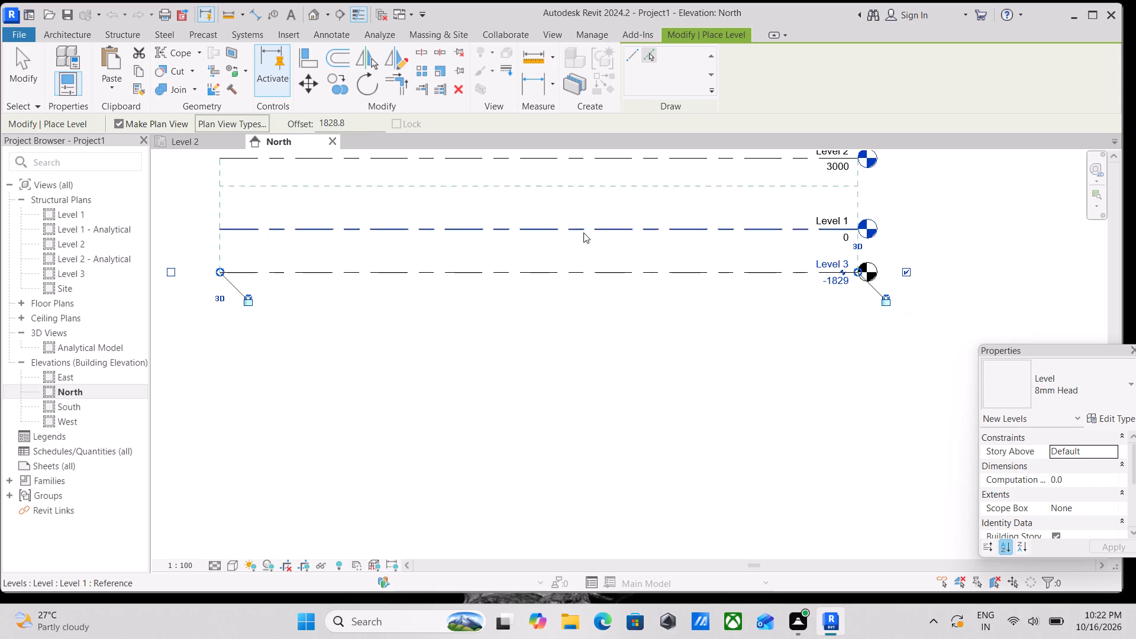
pyautogui.scroll(4, 863, 285)
pyautogui.scroll(4, 806, 244)
pyautogui.press('Escape')
pyautogui.press('Escape')
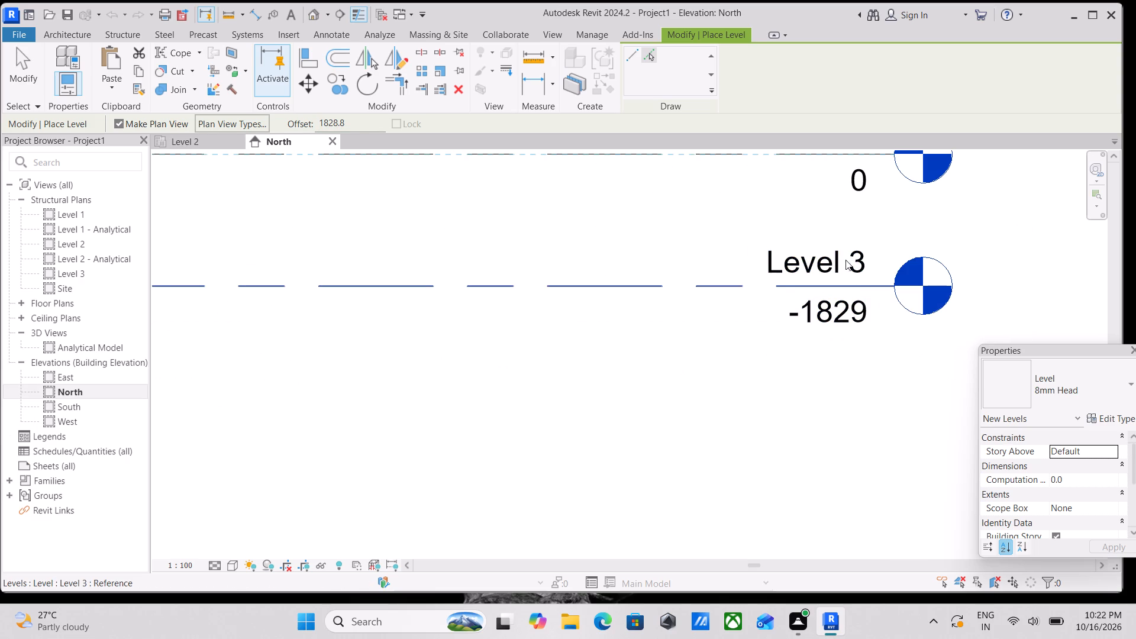
# Rename the new level below Level 1 as TOP OF FOOTING, renaming its corresponding views too.
pyautogui.doubleClick(836, 264)
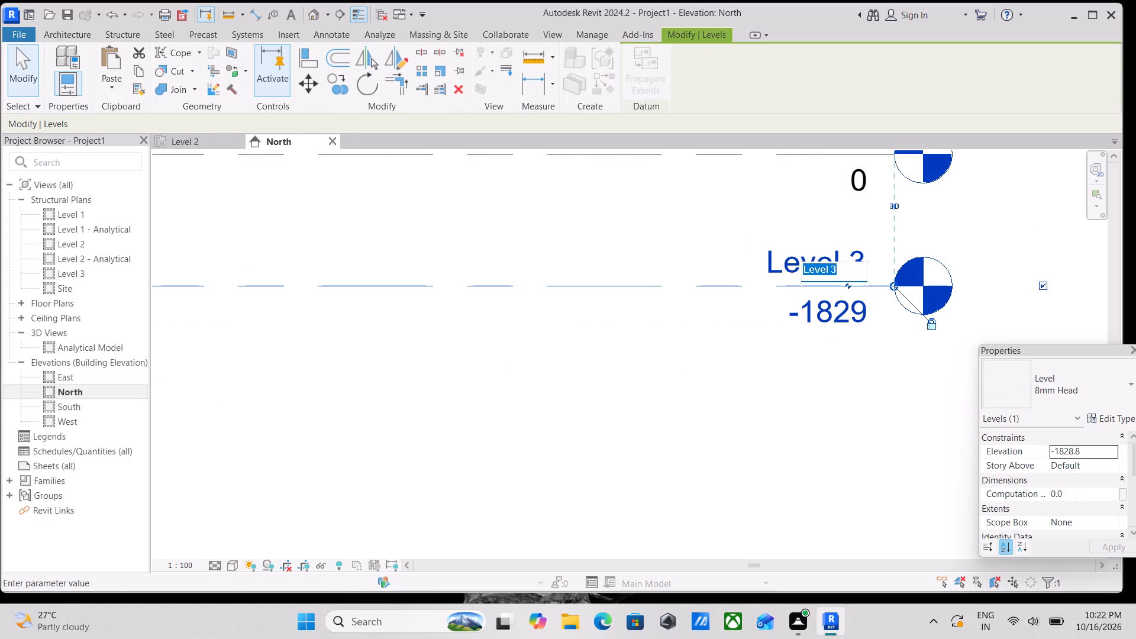
pyautogui.press('t')
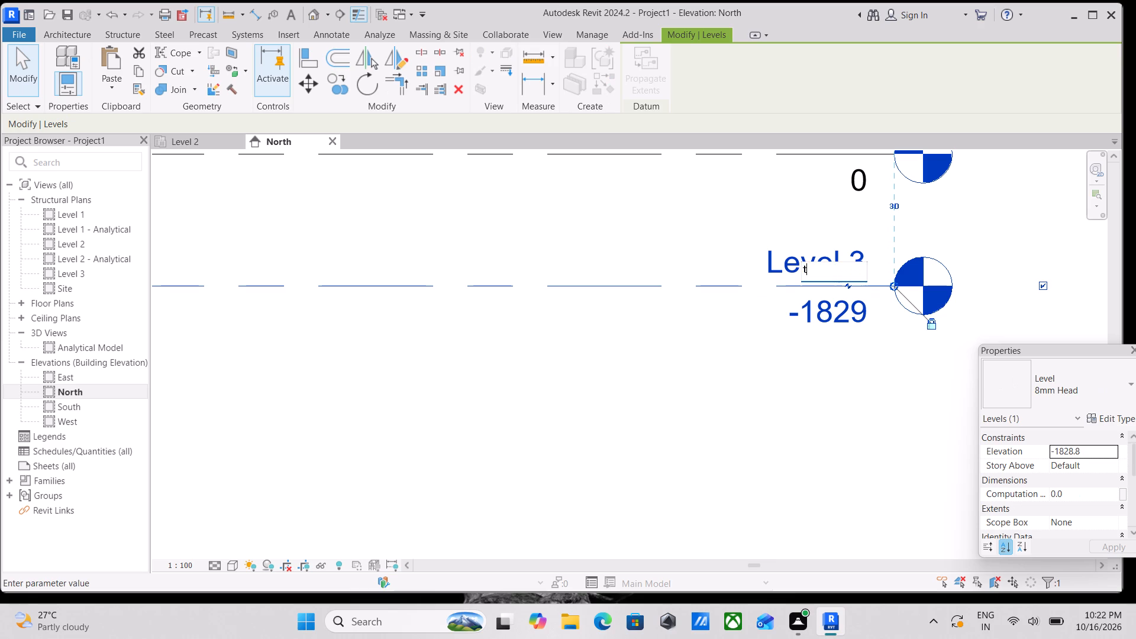
pyautogui.press('BackSpace')
pyautogui.press('t')
pyautogui.press('t')
pyautogui.write('OP')
pyautogui.press('space')
pyautogui.write('OF FOOTING')
pyautogui.press('Return')
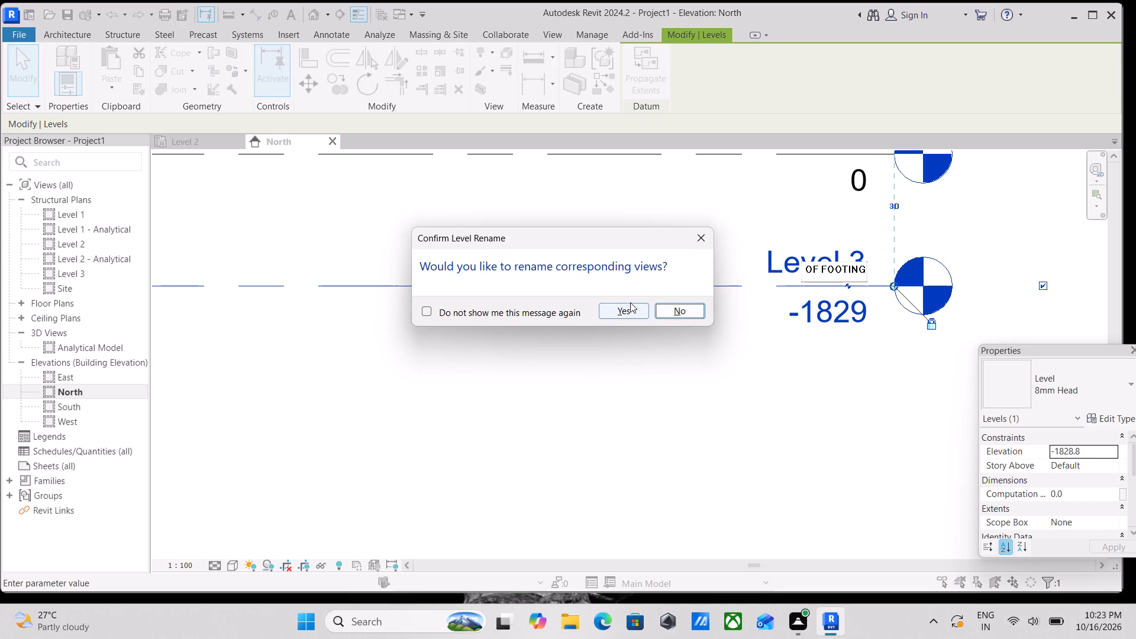
pyautogui.click(631, 305)
# Rename Level 1 as GROUND LEVEL, renaming its corresponding views too.
pyautogui.scroll(-2, 779, 281)
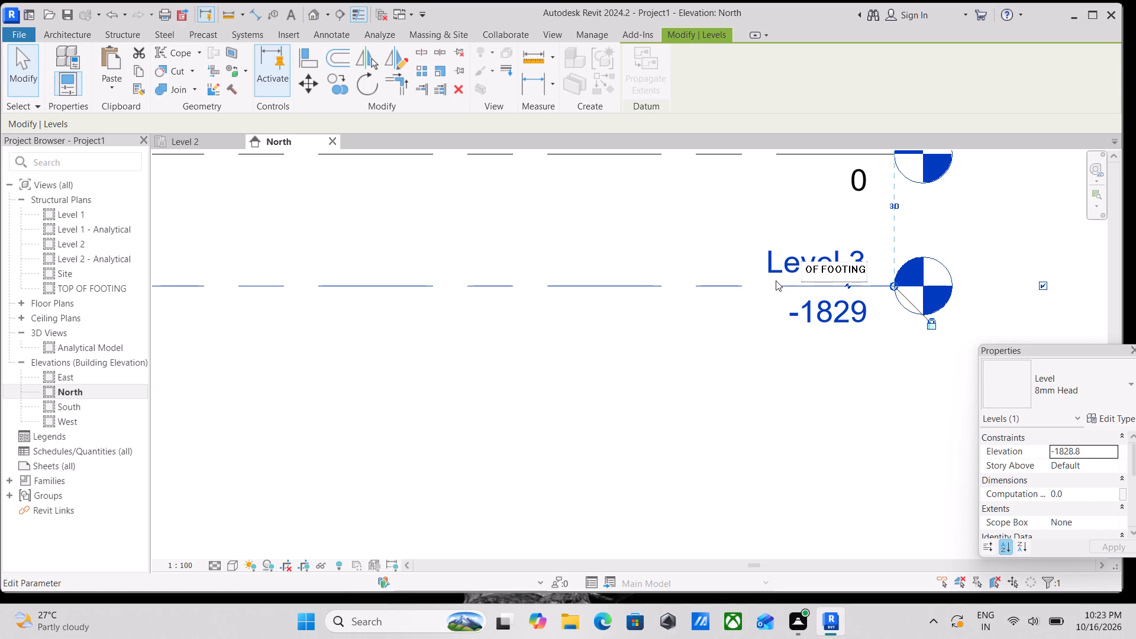
pyautogui.scroll(-3, 773, 275)
pyautogui.moveTo(768, 235); pyautogui.dragTo(802, 293, button='middle')
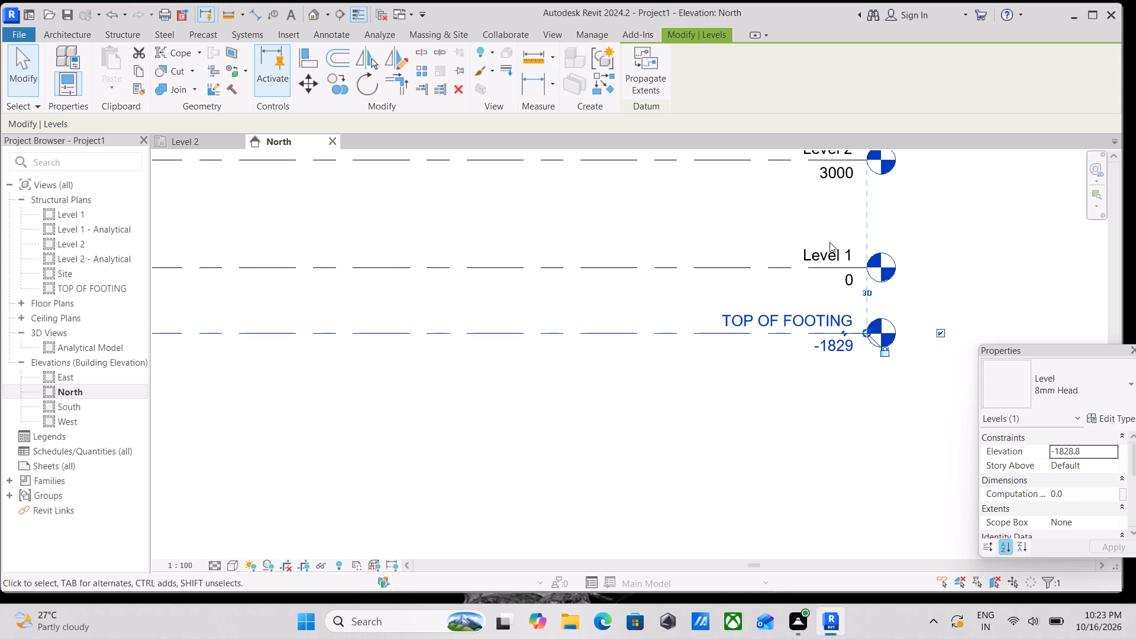
pyautogui.doubleClick(828, 258)
pyautogui.scroll(4, 828, 258)
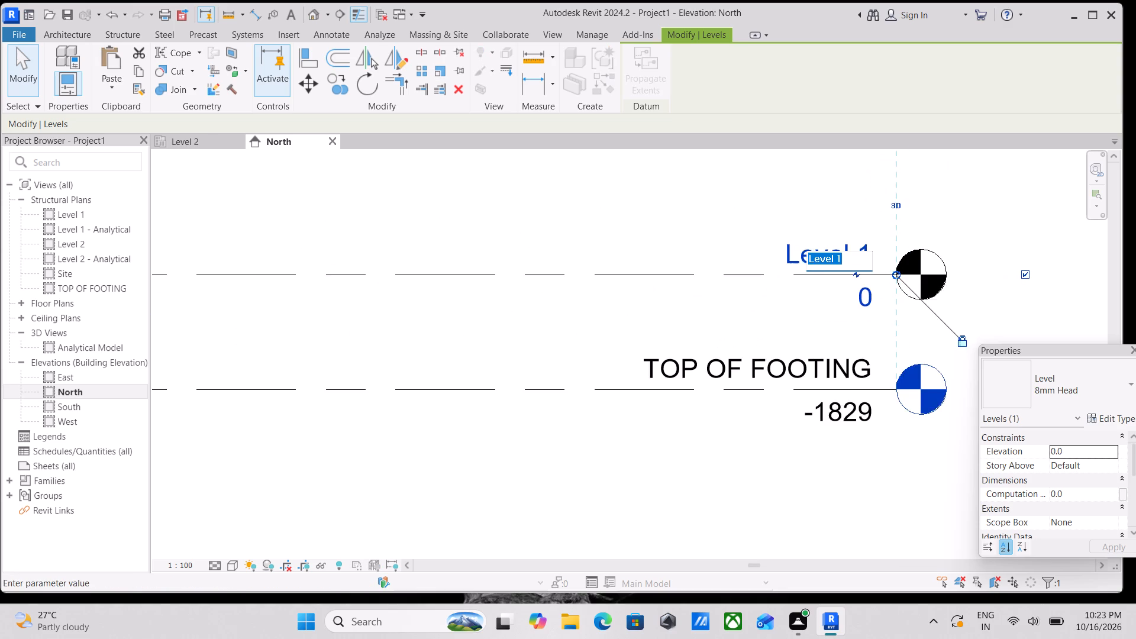
pyautogui.scroll(6, 828, 258)
pyautogui.scroll(-4, 828, 258)
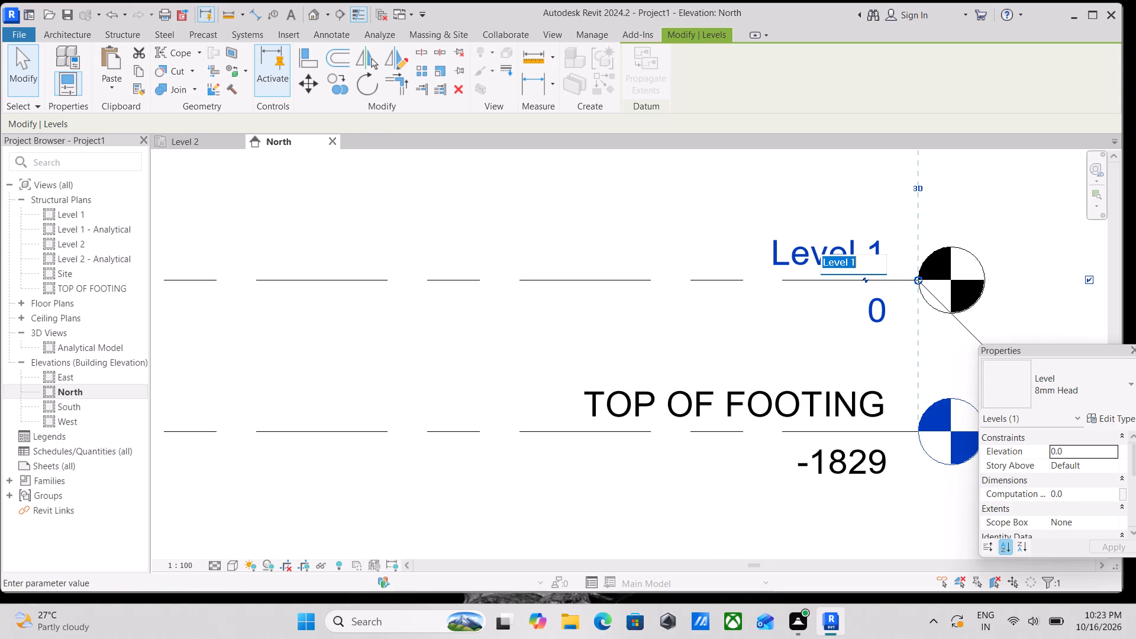
pyautogui.write('GROU')
pyautogui.write('ND')
pyautogui.press('space')
pyautogui.write('LEVE')
pyautogui.press('l')
pyautogui.press('Return')
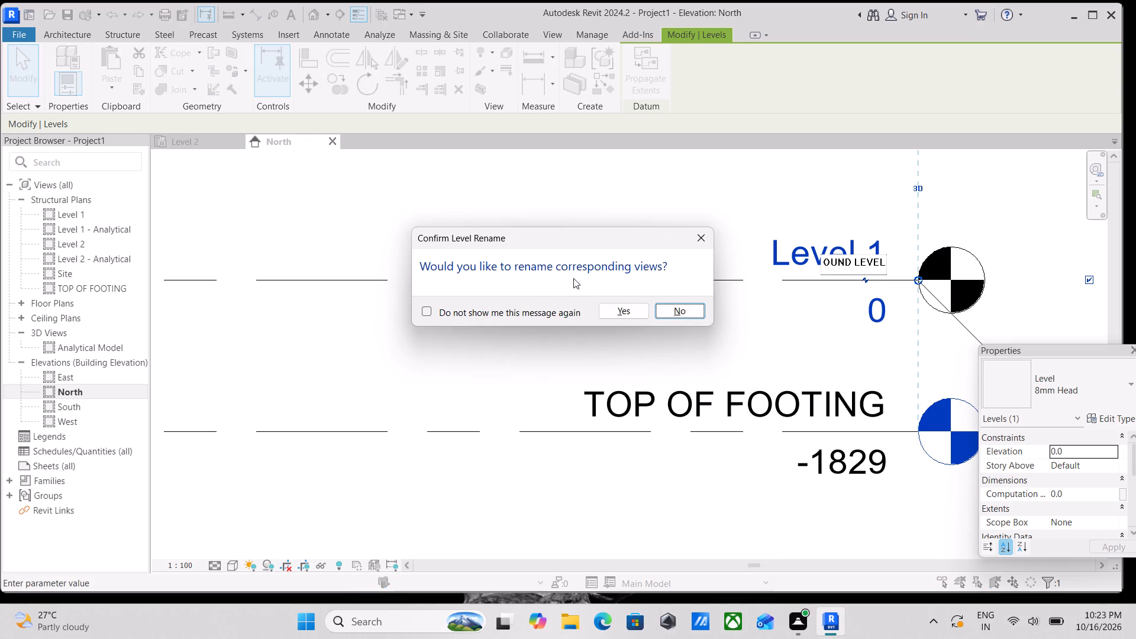
pyautogui.click(629, 315)
# Rename Level 2 as FIRST FLOOR, renaming its corresponding views too.
pyautogui.scroll(-3, 632, 315)
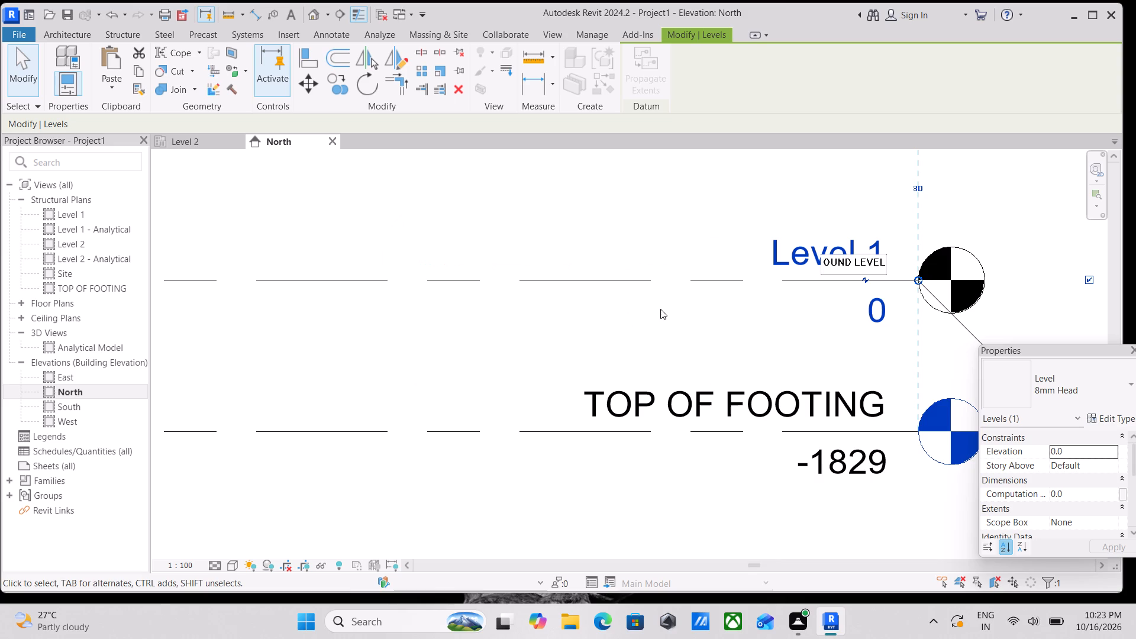
pyautogui.scroll(-5, 660, 309)
pyautogui.moveTo(646, 290); pyautogui.dragTo(706, 435, button='middle')
pyautogui.scroll(4, 767, 359)
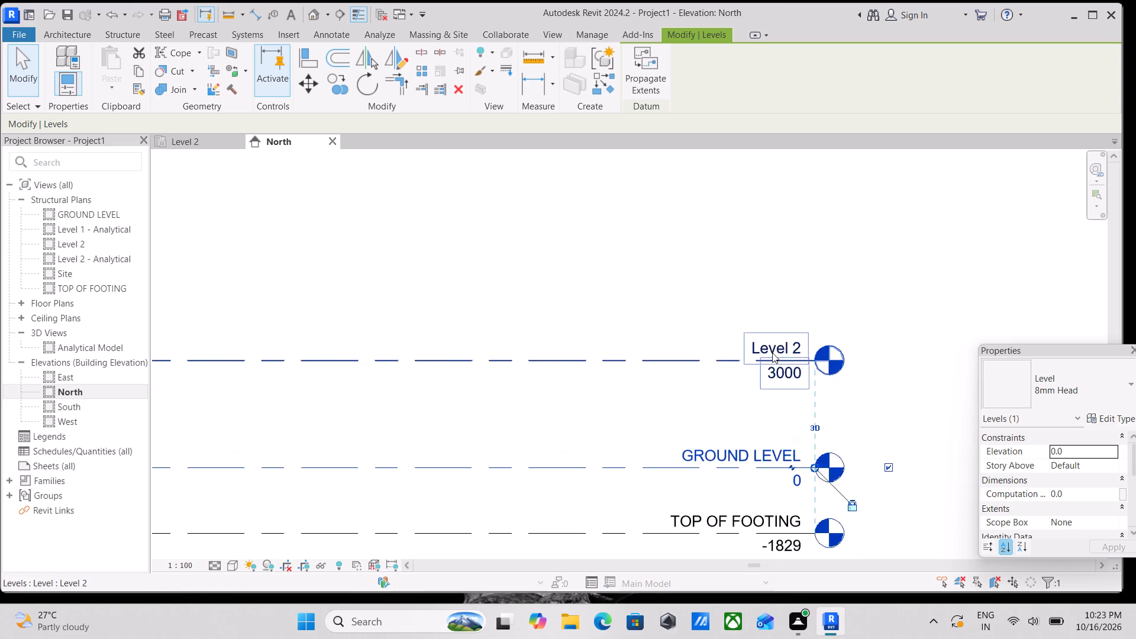
pyautogui.scroll(9, 772, 353)
pyautogui.scroll(-1, 796, 331)
pyautogui.moveTo(796, 331); pyautogui.dragTo(652, 282, button='middle')
pyautogui.moveTo(773, 321); pyautogui.dragTo(727, 298, button='middle')
pyautogui.doubleClick(676, 263)
pyautogui.scroll(-9, 676, 263)
pyautogui.scroll(6, 676, 263)
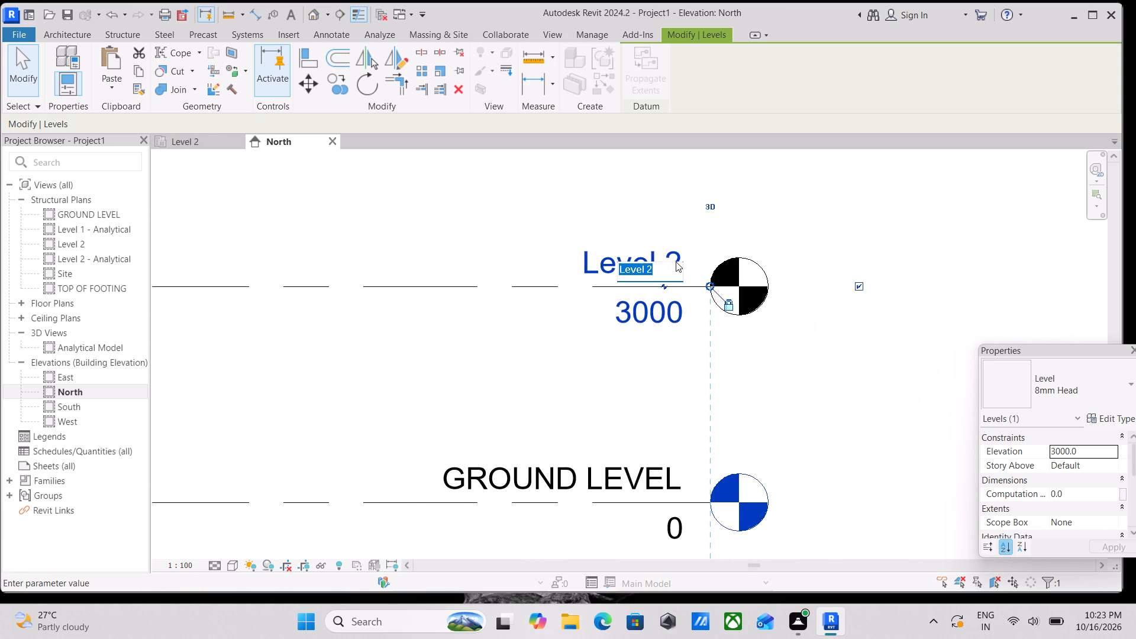
pyautogui.scroll(1, 676, 262)
pyautogui.write('FIRST')
pyautogui.press('space')
pyautogui.write('FLOOR')
pyautogui.press('Return')
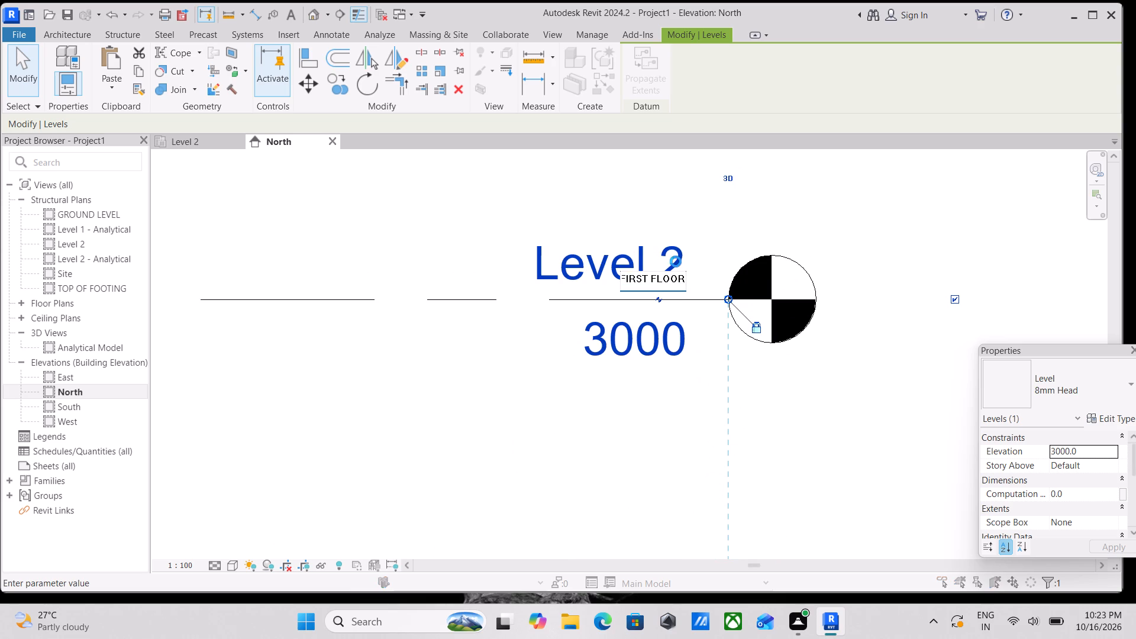
pyautogui.scroll(1, 676, 262)
pyautogui.click(620, 316)
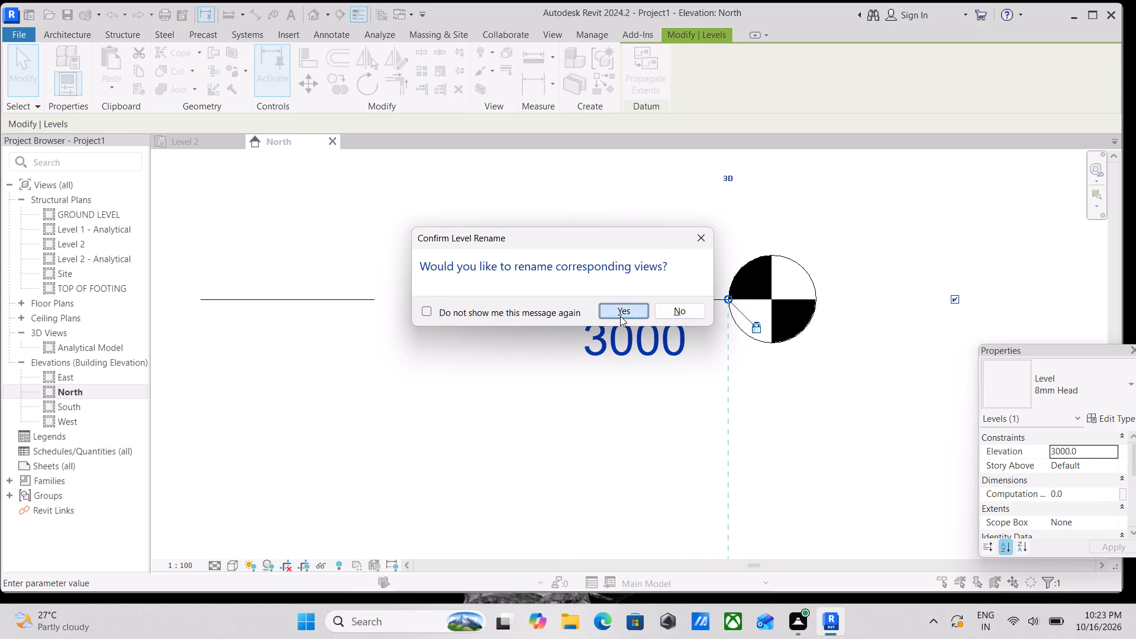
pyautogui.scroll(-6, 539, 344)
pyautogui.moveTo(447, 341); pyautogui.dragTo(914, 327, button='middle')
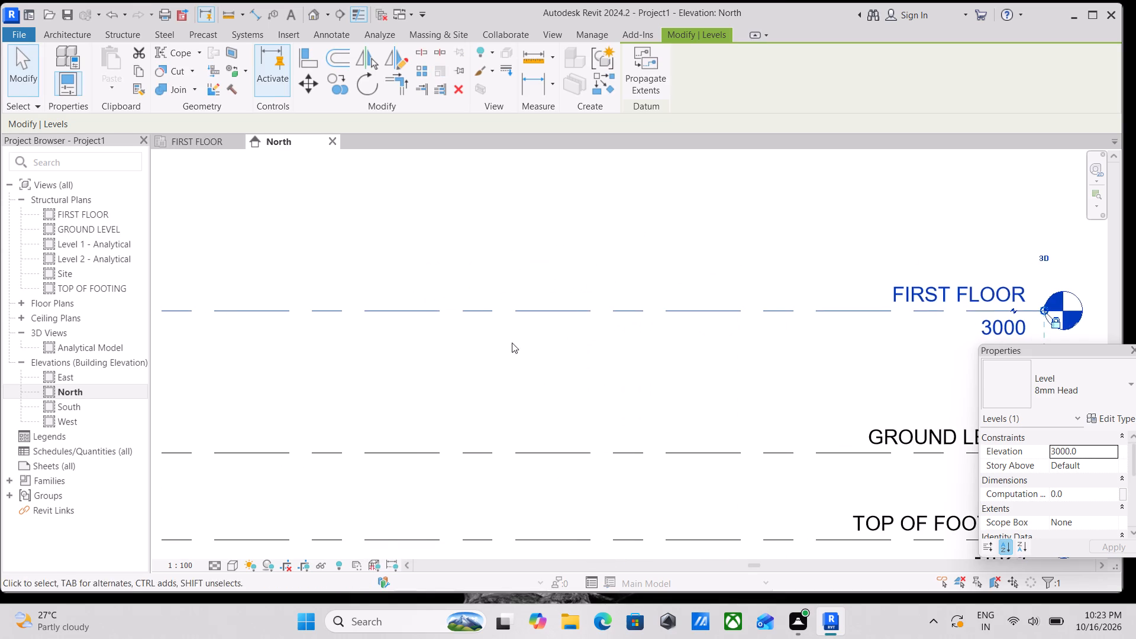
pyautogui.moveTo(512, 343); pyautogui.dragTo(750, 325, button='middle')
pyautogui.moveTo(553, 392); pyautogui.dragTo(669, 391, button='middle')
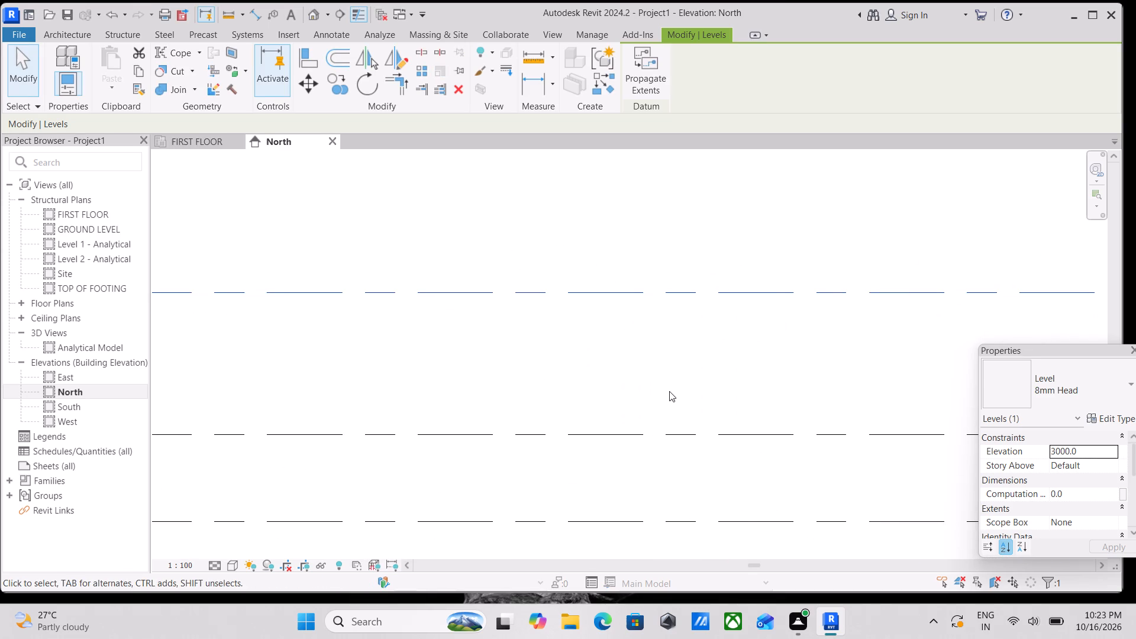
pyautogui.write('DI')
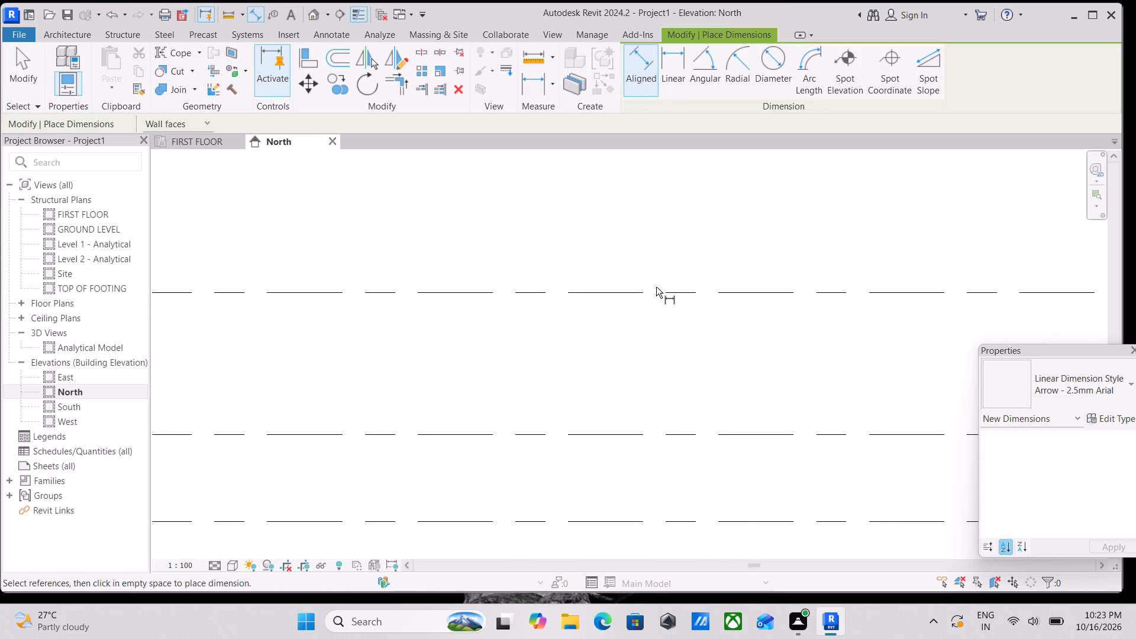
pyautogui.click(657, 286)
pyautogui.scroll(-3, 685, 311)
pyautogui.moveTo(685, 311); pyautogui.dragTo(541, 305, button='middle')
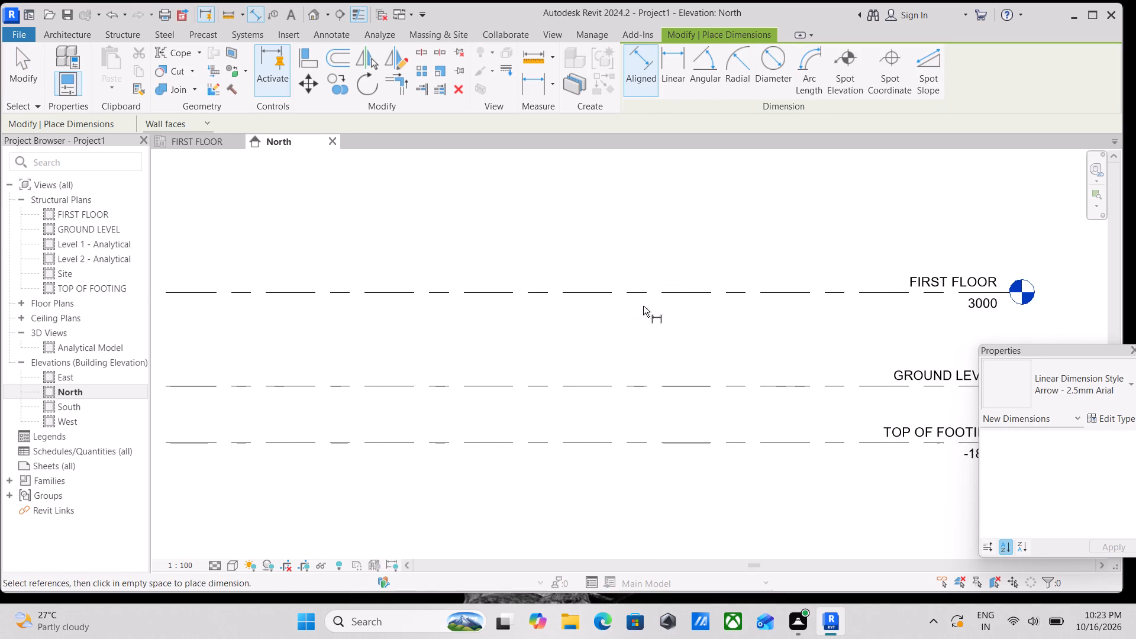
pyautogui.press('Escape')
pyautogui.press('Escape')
# Place an aligned dimension between the FIRST FLOOR and GROUND LEVEL lines.
pyautogui.moveTo(696, 330); pyautogui.dragTo(711, 315, button='middle')
pyautogui.write('DI')
pyautogui.click(662, 280)
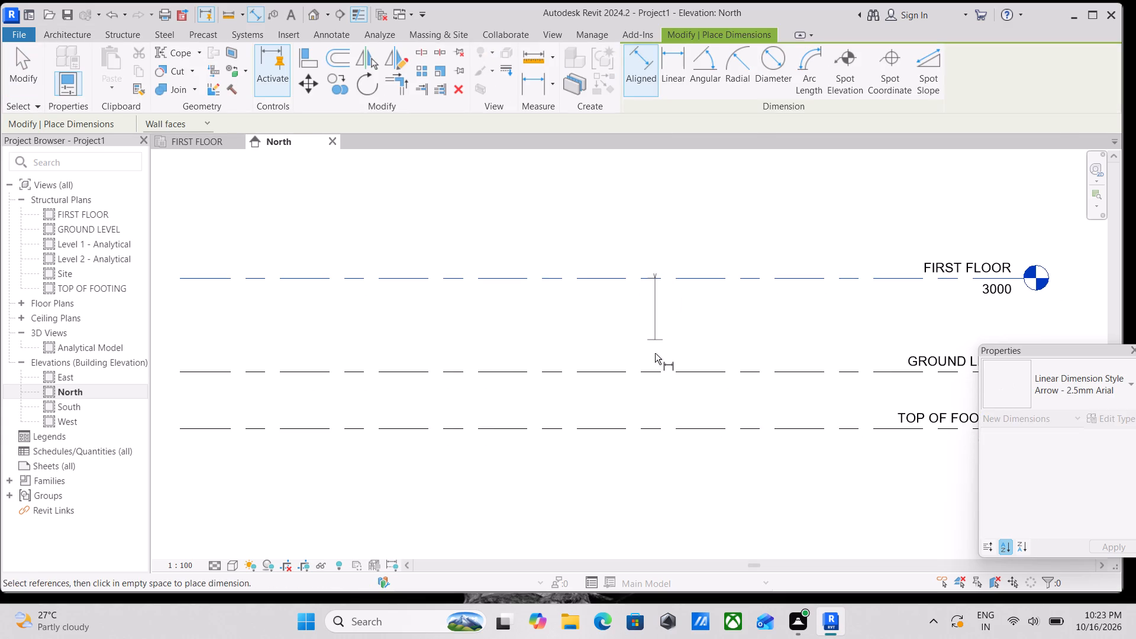
pyautogui.click(655, 370)
pyautogui.scroll(3, 649, 312)
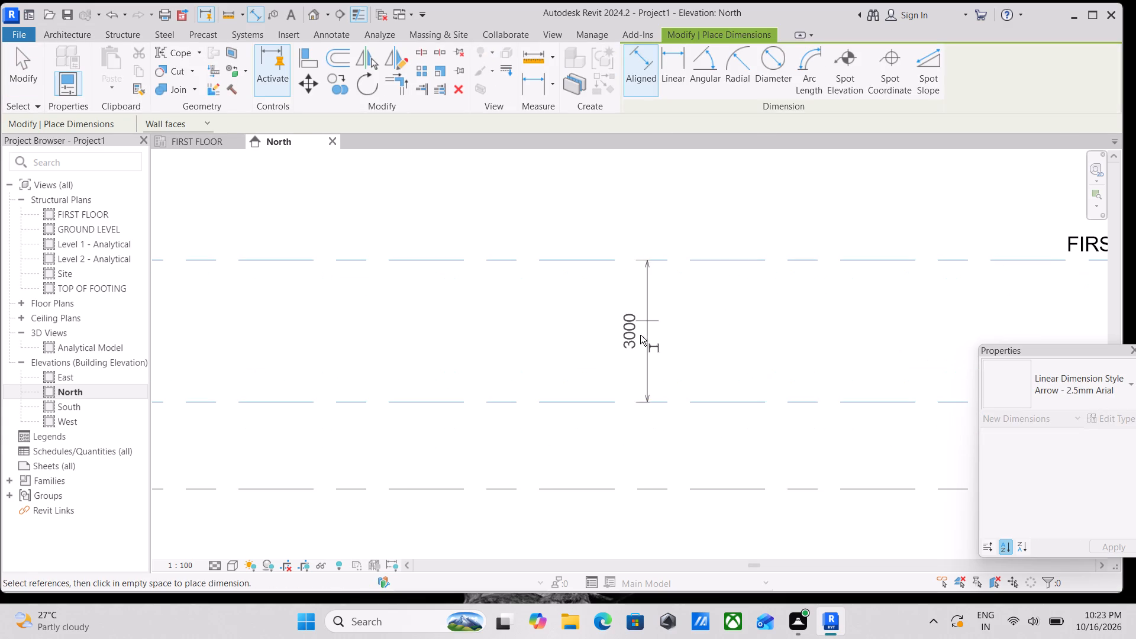
pyautogui.click(640, 336)
pyautogui.scroll(12, 614, 305)
pyautogui.press('Escape')
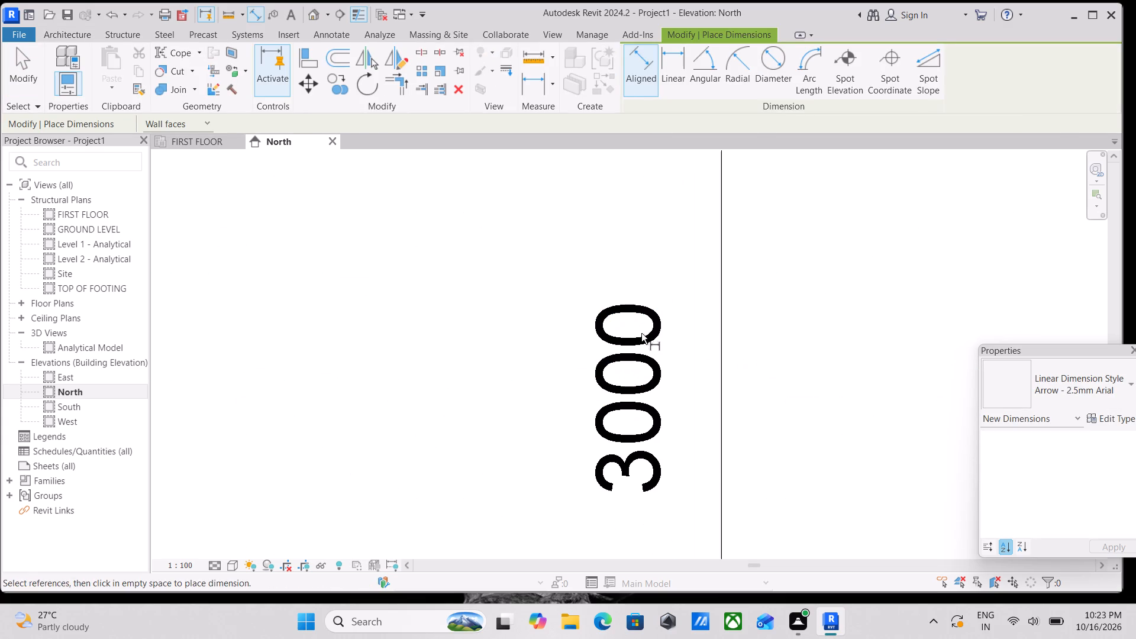
pyautogui.press('Escape')
pyautogui.press('Escape')
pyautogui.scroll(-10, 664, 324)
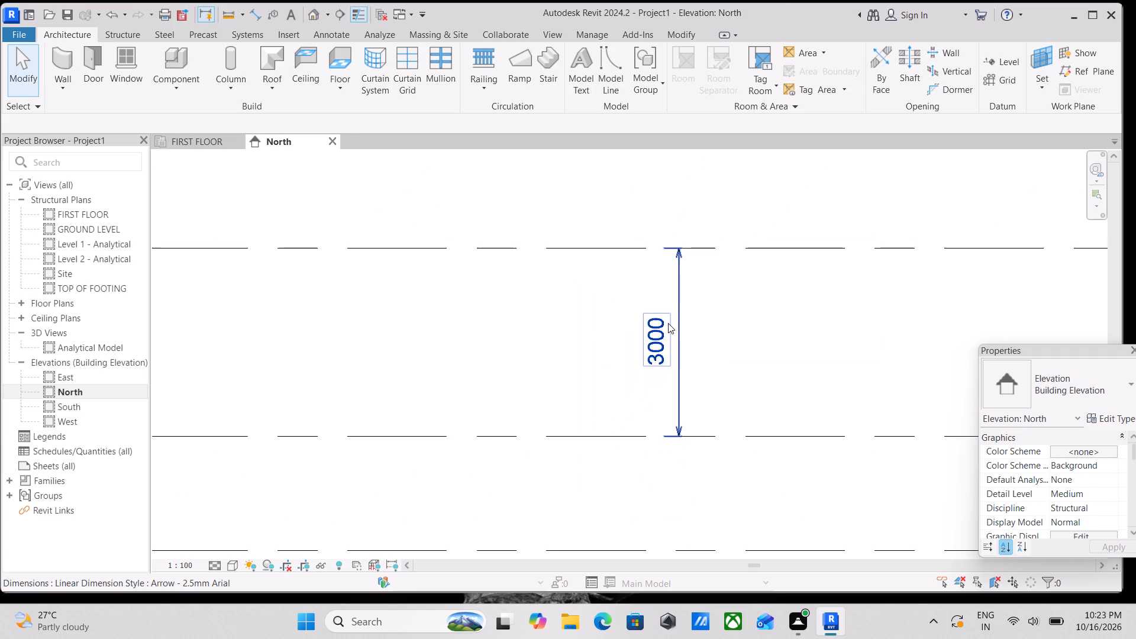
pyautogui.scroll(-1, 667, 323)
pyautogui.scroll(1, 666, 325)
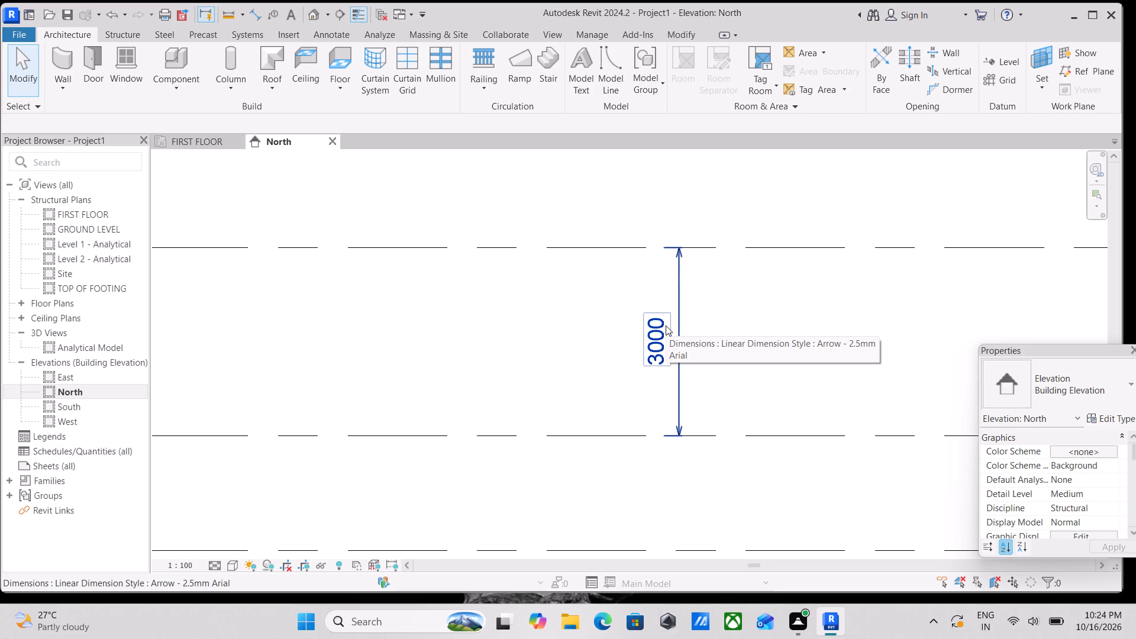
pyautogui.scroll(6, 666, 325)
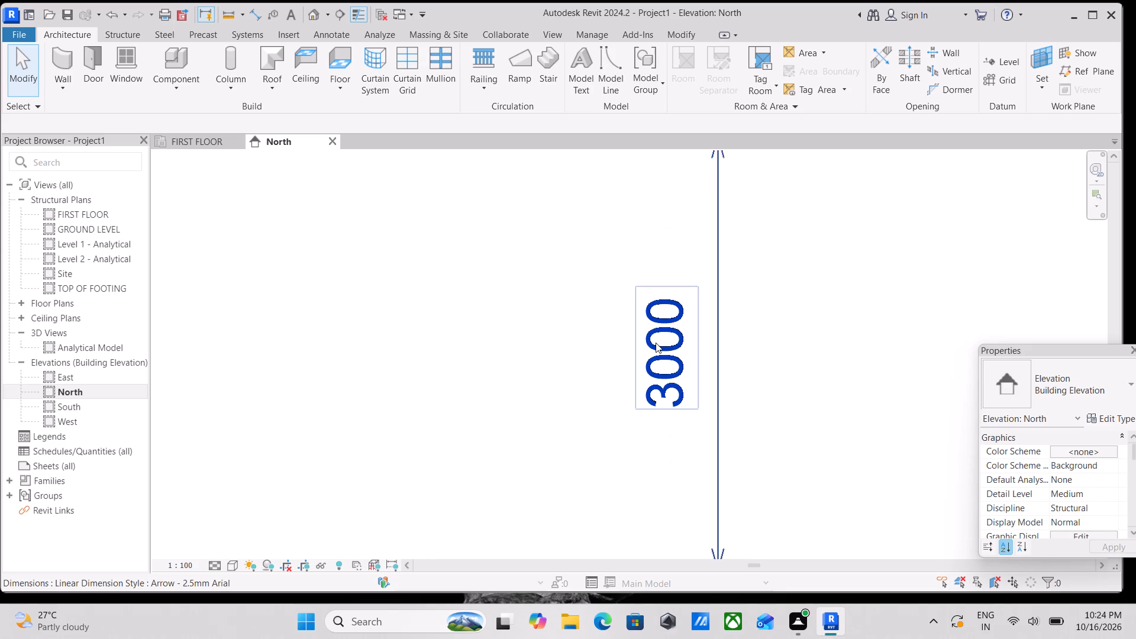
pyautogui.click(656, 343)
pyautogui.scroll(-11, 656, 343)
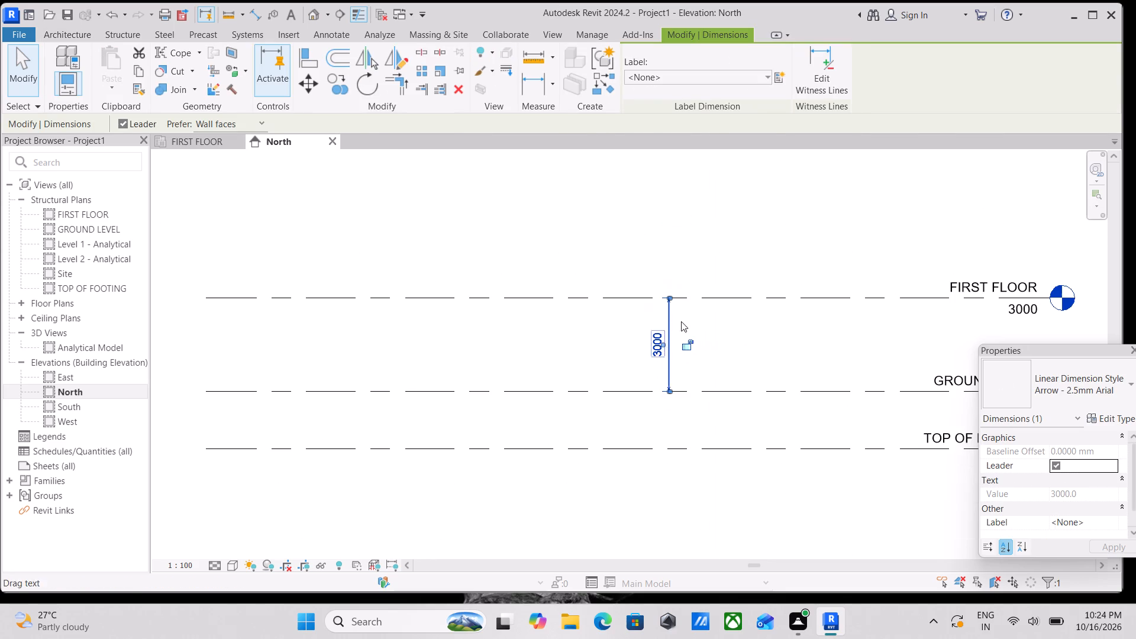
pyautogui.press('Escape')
# Set the height of the FIRST FLOOR level above GROUND LEVEL to 10'.
pyautogui.scroll(3, 743, 334)
pyautogui.scroll(2, 664, 328)
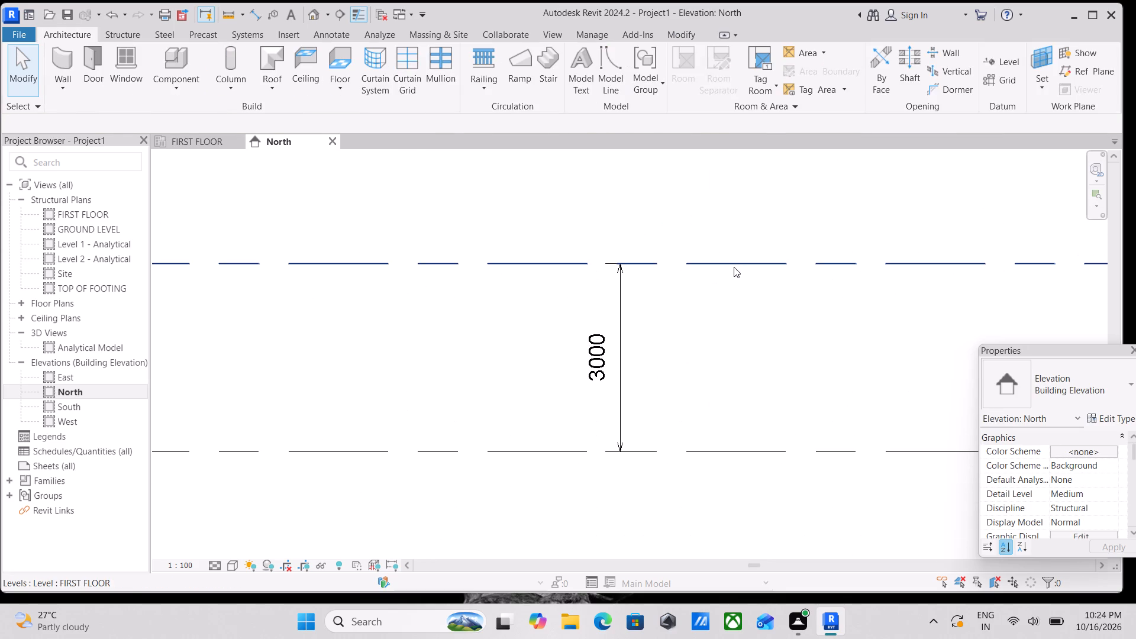
pyautogui.click(734, 267)
pyautogui.click(605, 365)
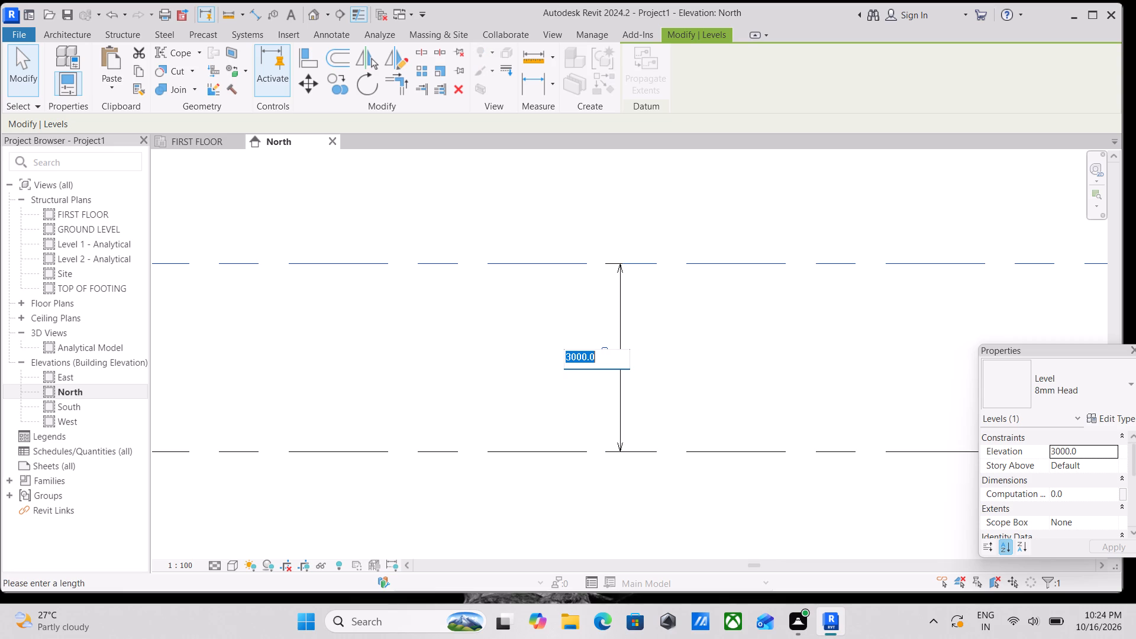
pyautogui.write("6'")
pyautogui.press('BackSpace')
pyautogui.press('BackSpace')
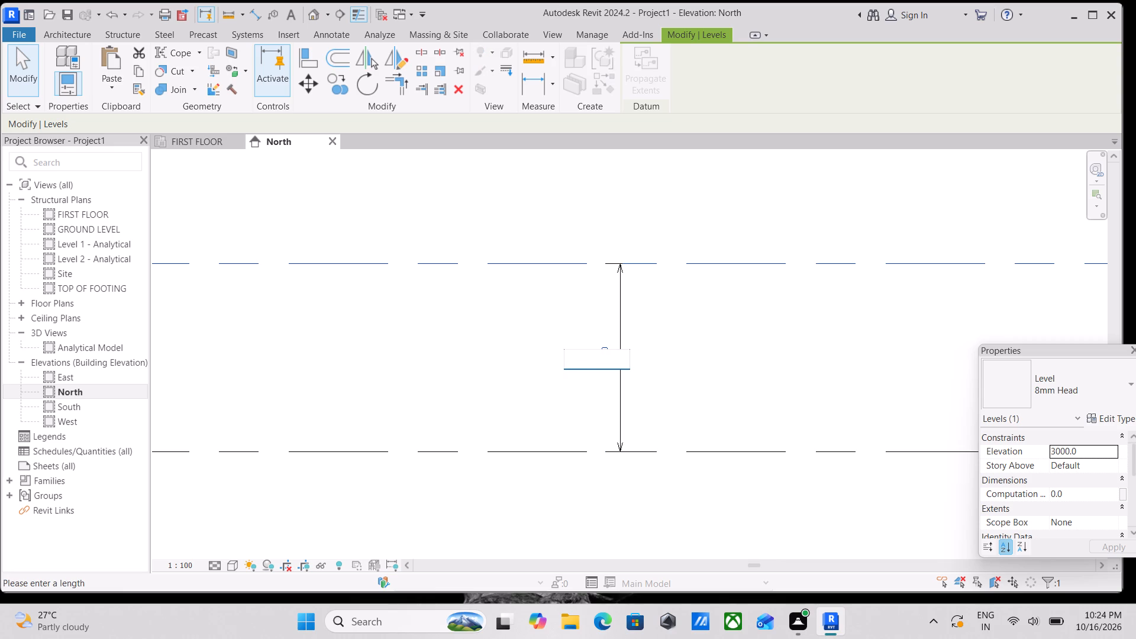
pyautogui.write("10'")
pyautogui.press('Return')
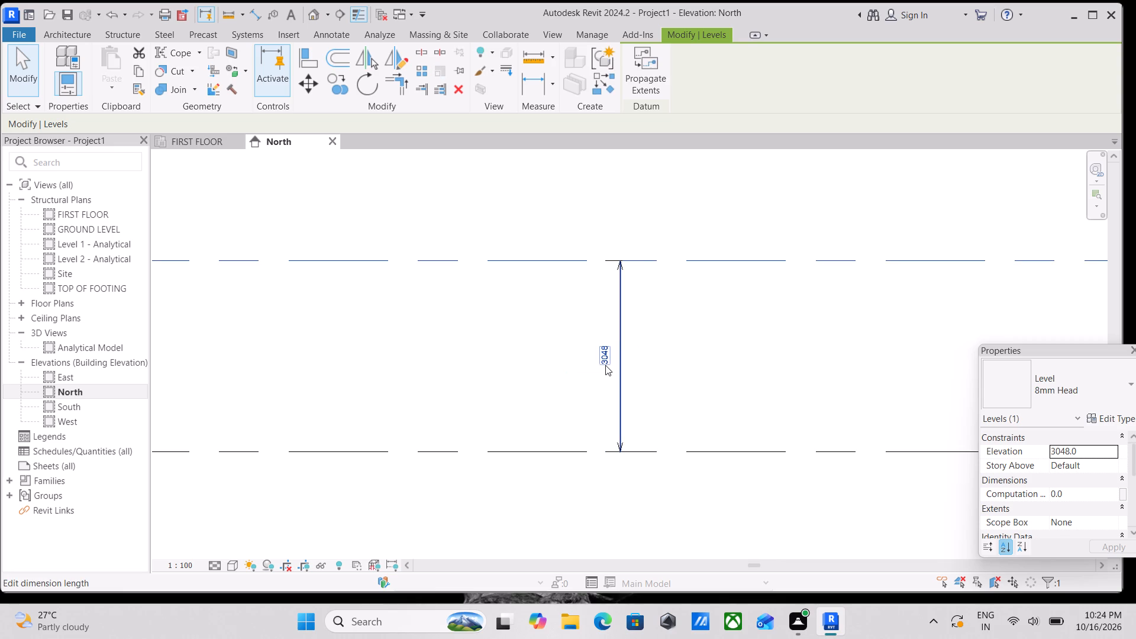
pyautogui.scroll(-8, 605, 365)
pyautogui.moveTo(739, 327); pyautogui.dragTo(669, 256, button='middle')
pyautogui.press('Escape')
# Create a new level 10' above FIRST FLOOR by picking the FIRST FLOOR line with an offset of 10'.
pyautogui.moveTo(685, 270); pyautogui.dragTo(686, 270, button='middle')
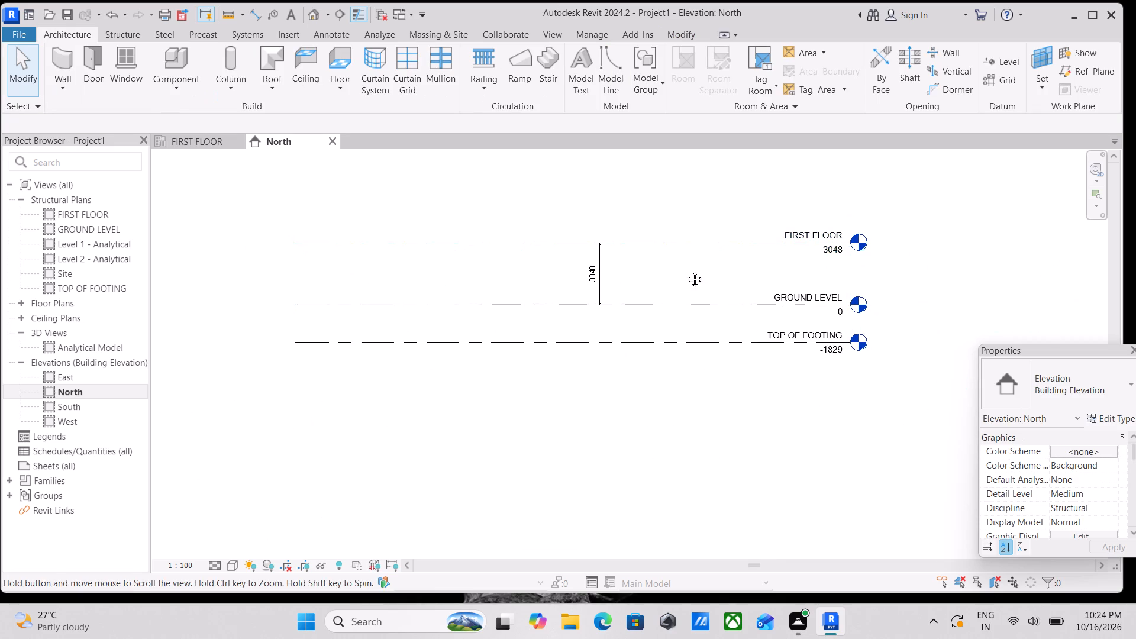
pyautogui.moveTo(686, 270); pyautogui.dragTo(719, 347, button='middle')
pyautogui.moveTo(559, 218); pyautogui.dragTo(566, 231, button='middle')
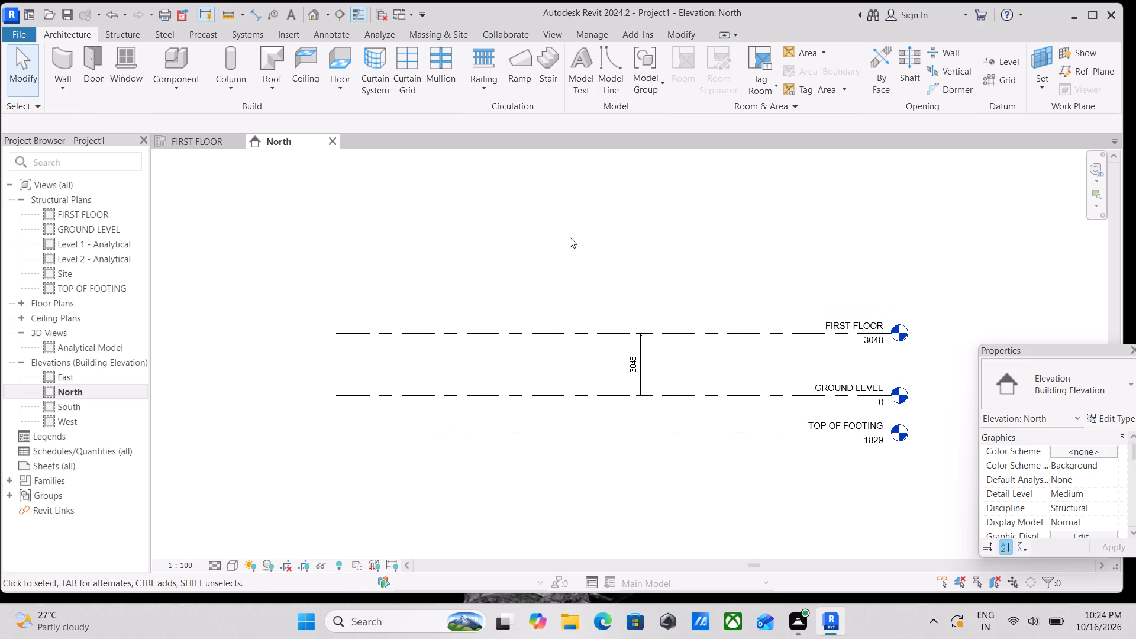
pyautogui.write('LL')
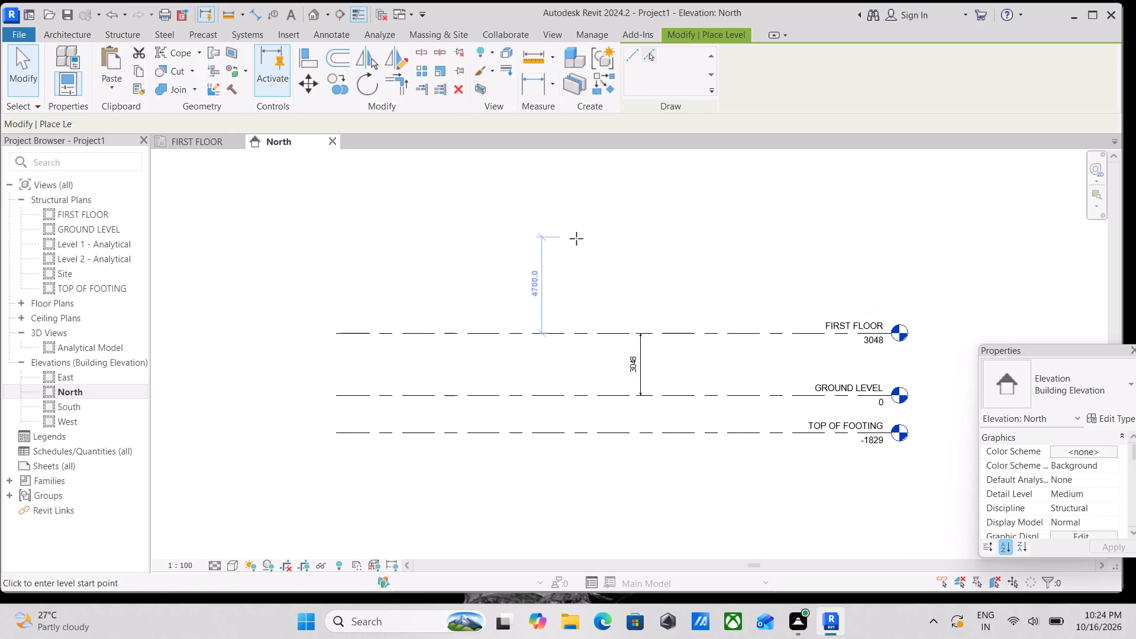
pyautogui.click(647, 53)
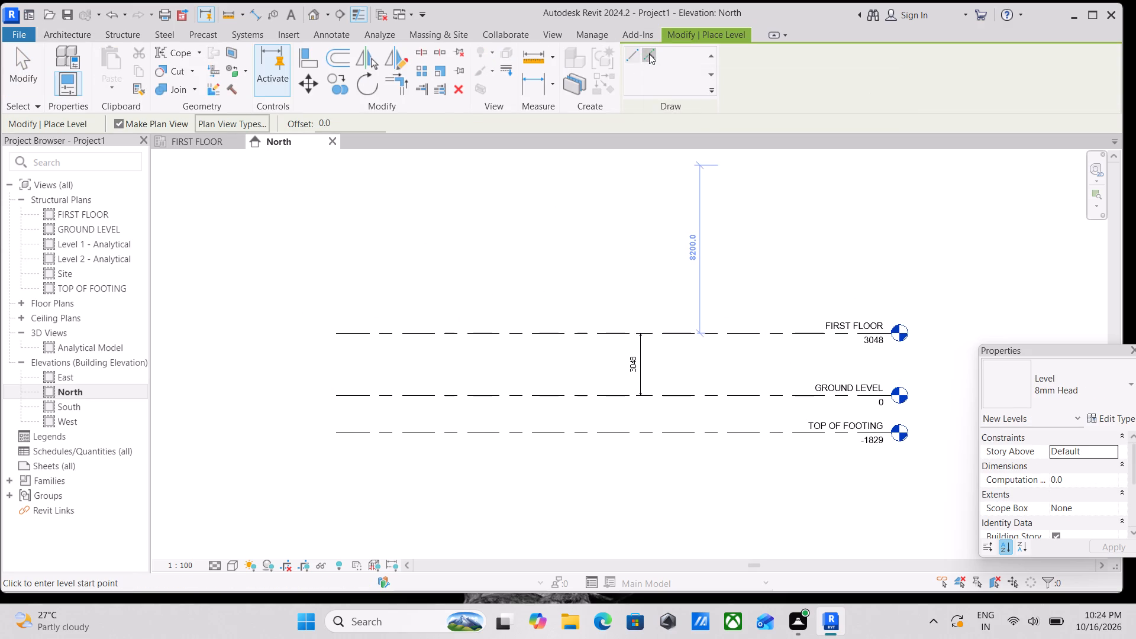
pyautogui.moveTo(350, 124); pyautogui.dragTo(296, 120)
pyautogui.write("10'")
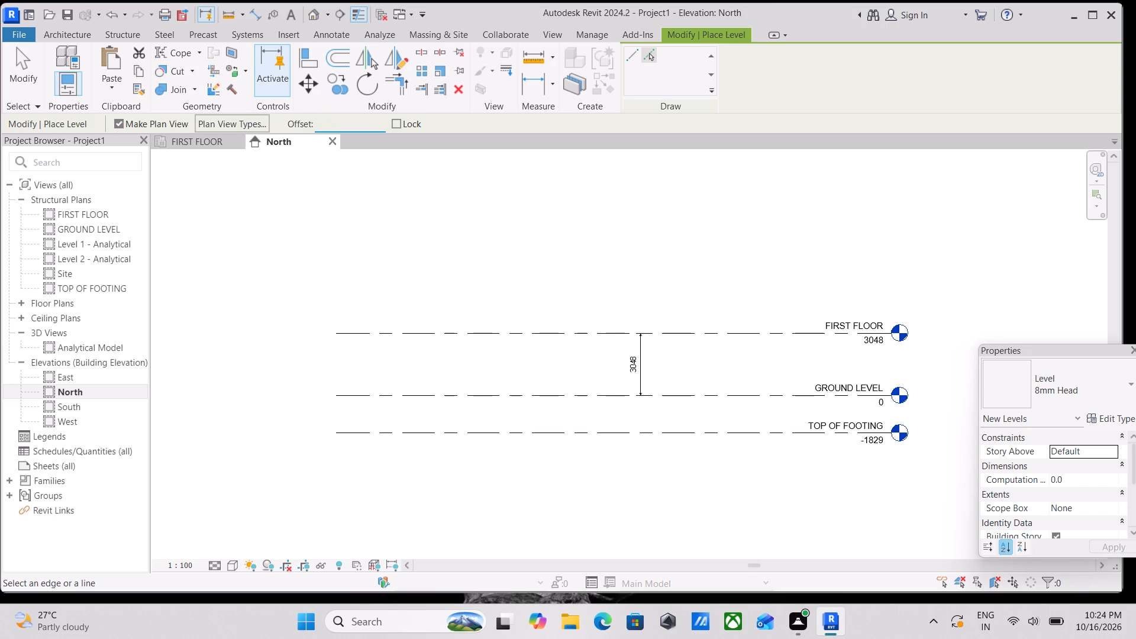
pyautogui.click(551, 328)
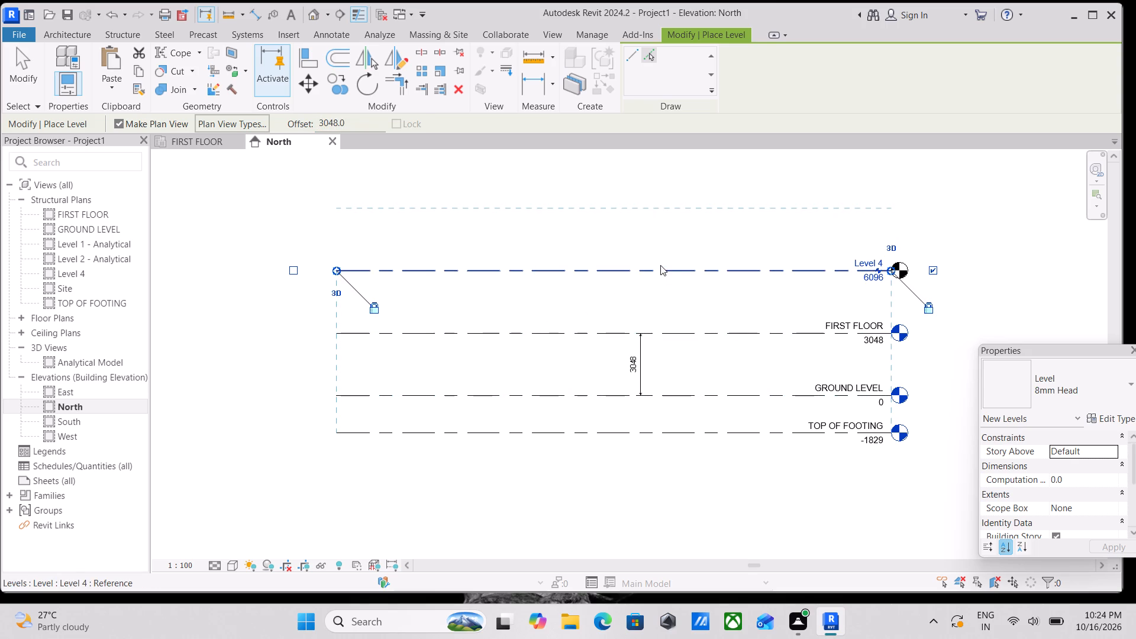
# Create another level 10' above Level 4 by picking the Level 4 line with the 3048 mm offset.
pyautogui.click(660, 264)
pyautogui.moveTo(744, 228); pyautogui.dragTo(590, 258, button='middle')
pyautogui.scroll(3, 777, 257)
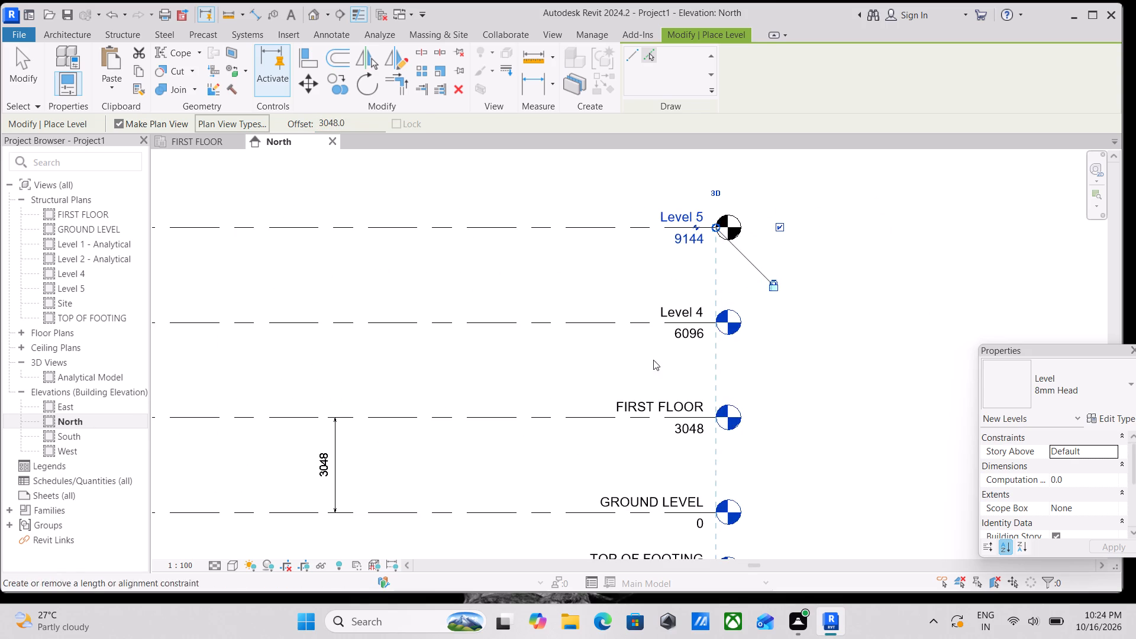
pyautogui.scroll(3, 650, 360)
pyautogui.press('Escape')
pyautogui.press('Escape')
# Rename Level 4 as SECOND FLOOR, renaming its corresponding views too.
pyautogui.doubleClick(701, 279)
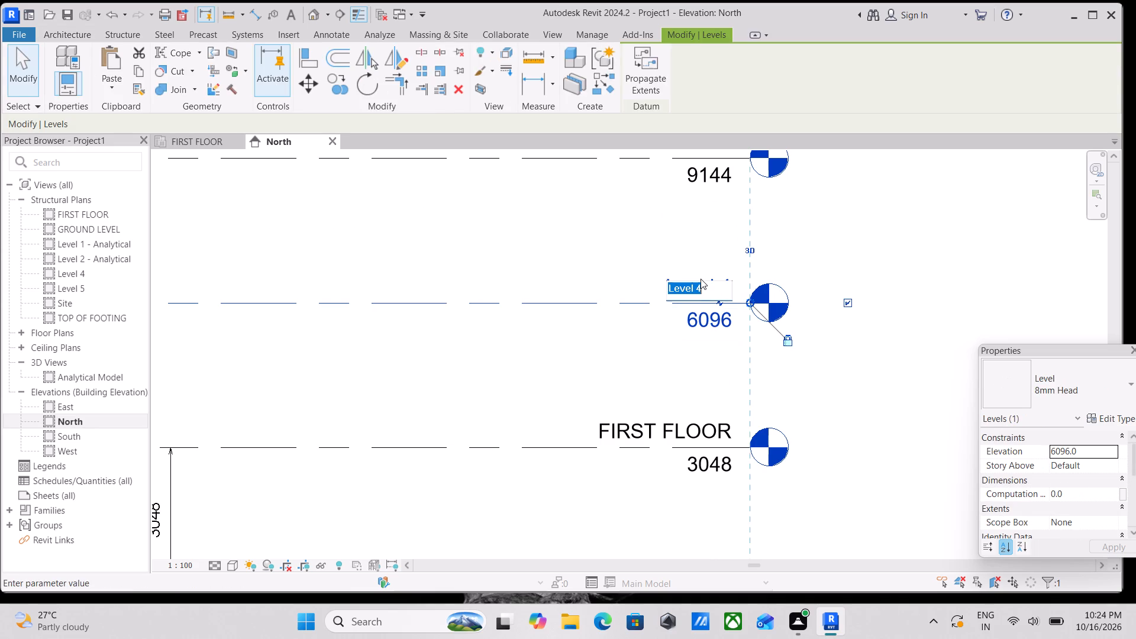
pyautogui.write('SECO')
pyautogui.write('ND')
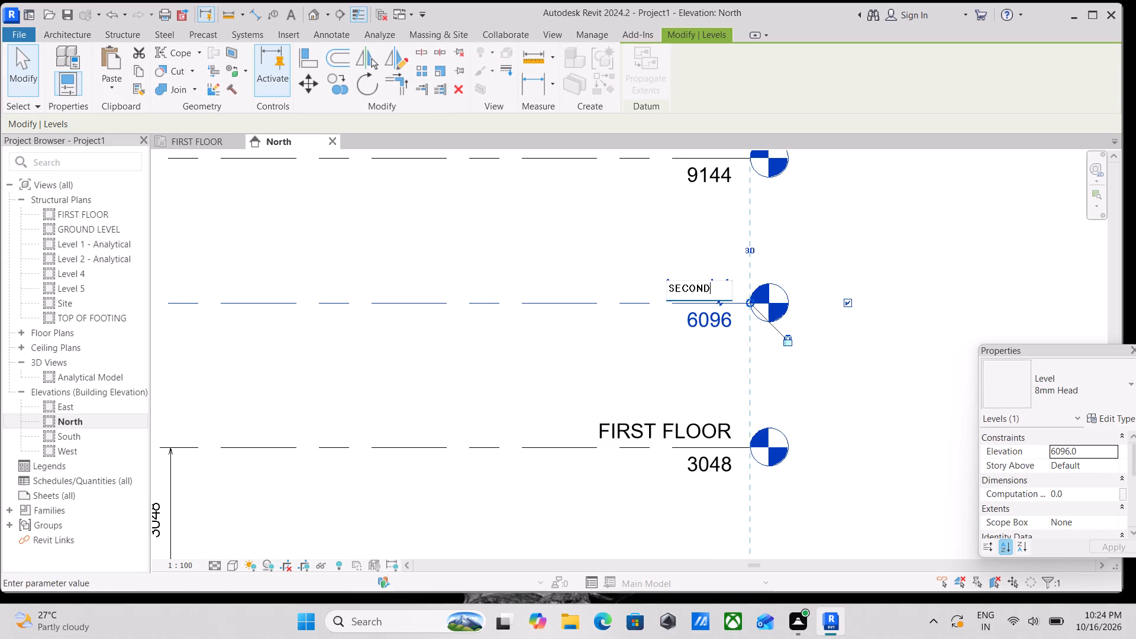
pyautogui.press('space')
pyautogui.write('FL')
pyautogui.press('o')
pyautogui.press('o')
pyautogui.press('r')
pyautogui.press('Return')
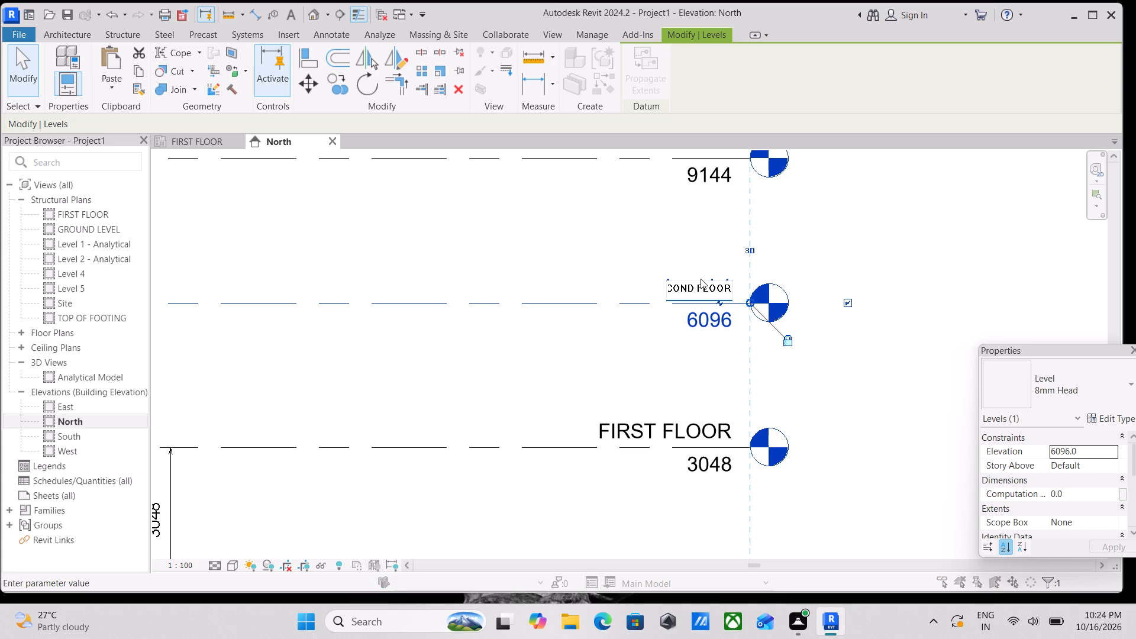
pyautogui.click(618, 306)
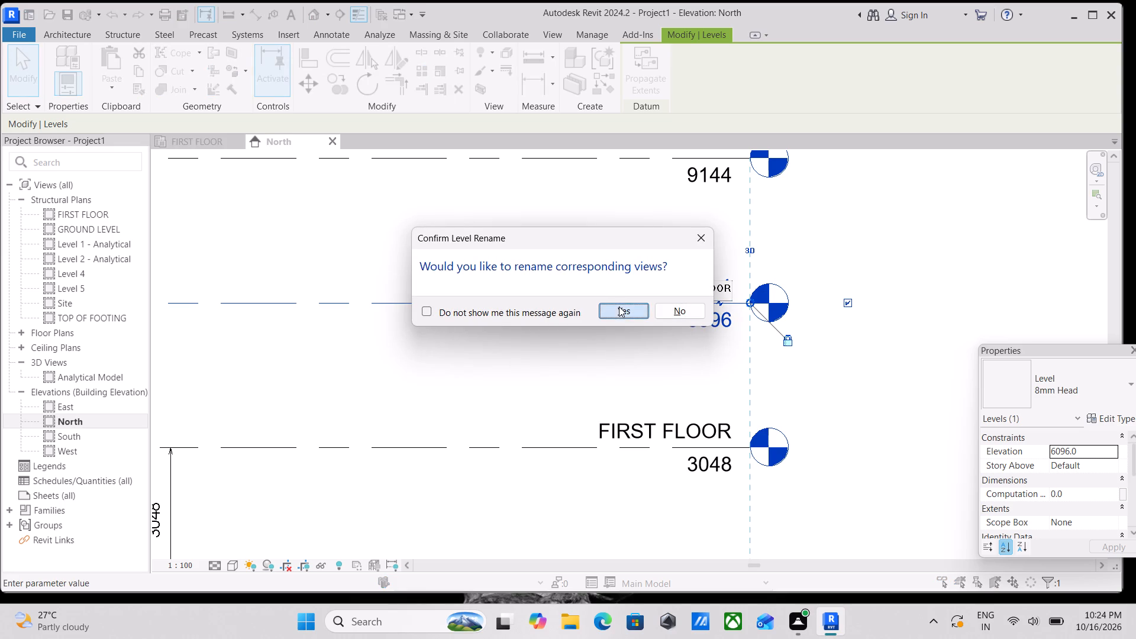
# Rename Level 5 as 3RD FLR, renaming its corresponding views too.
pyautogui.scroll(-3, 783, 302)
pyautogui.scroll(-3, 599, 260)
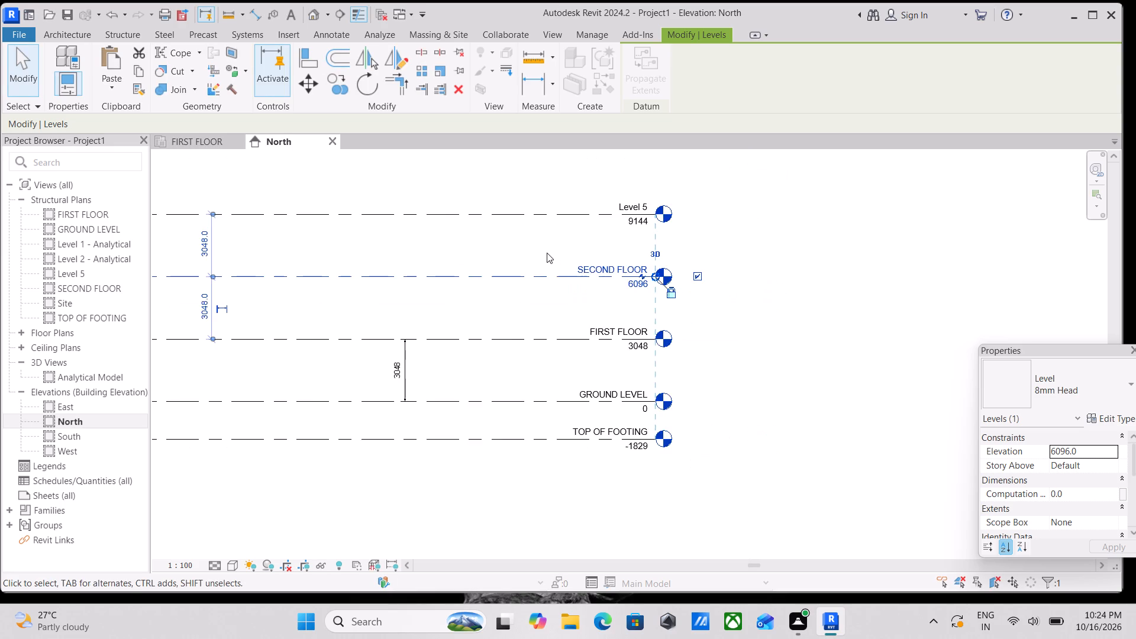
pyautogui.scroll(-2, 546, 253)
pyautogui.moveTo(546, 253); pyautogui.dragTo(602, 336, button='middle')
pyautogui.scroll(11, 682, 298)
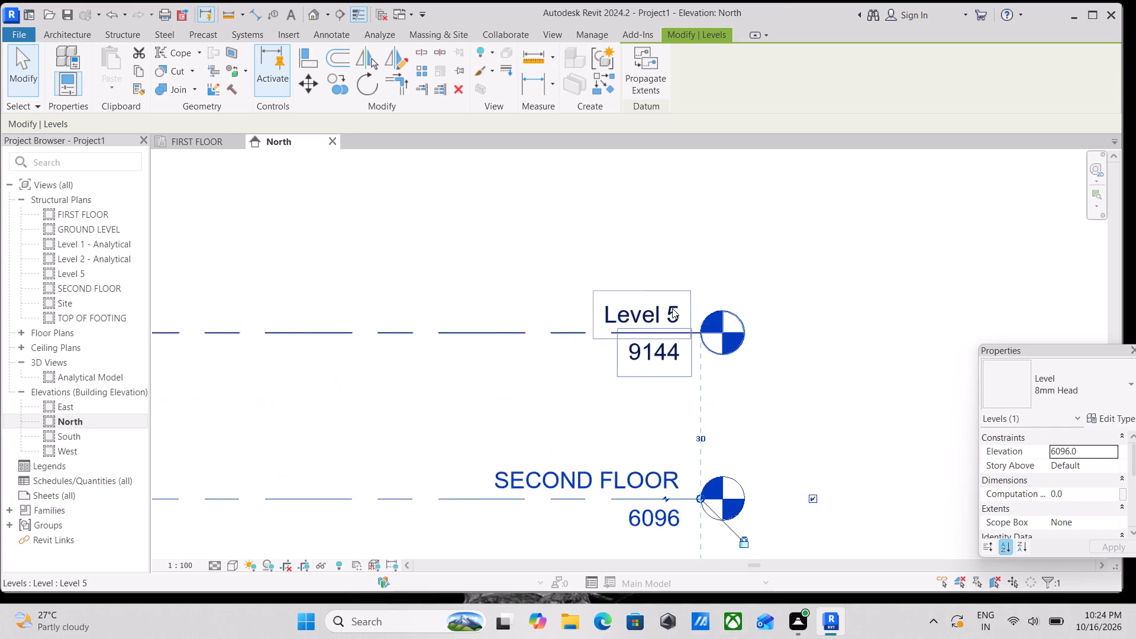
pyautogui.doubleClick(669, 313)
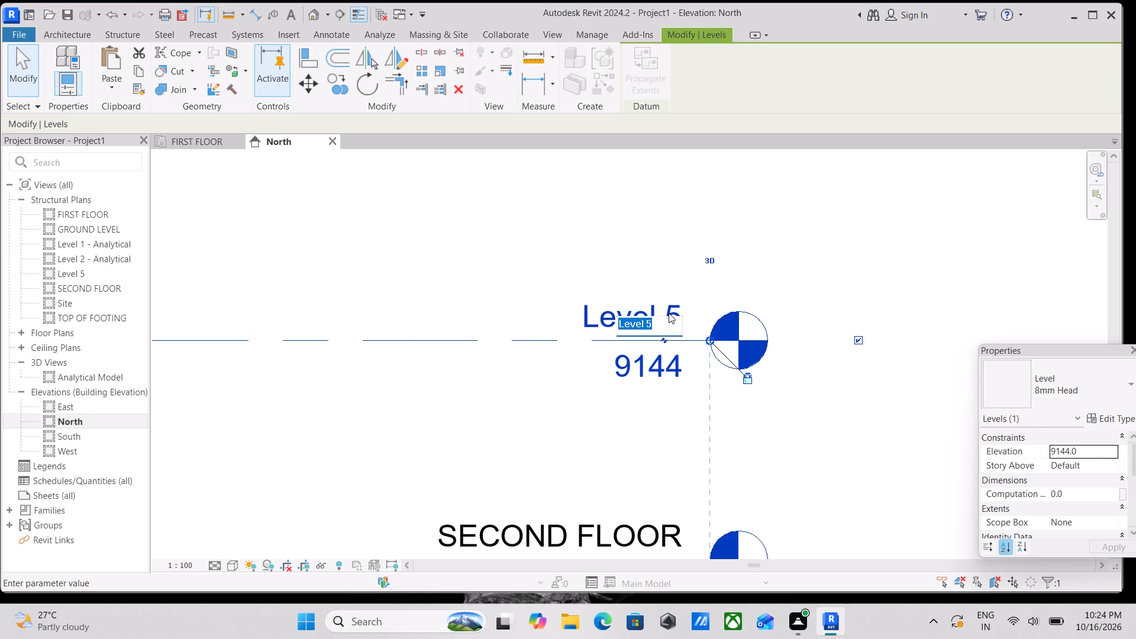
pyautogui.press('3')
pyautogui.write('RD')
pyautogui.press('space')
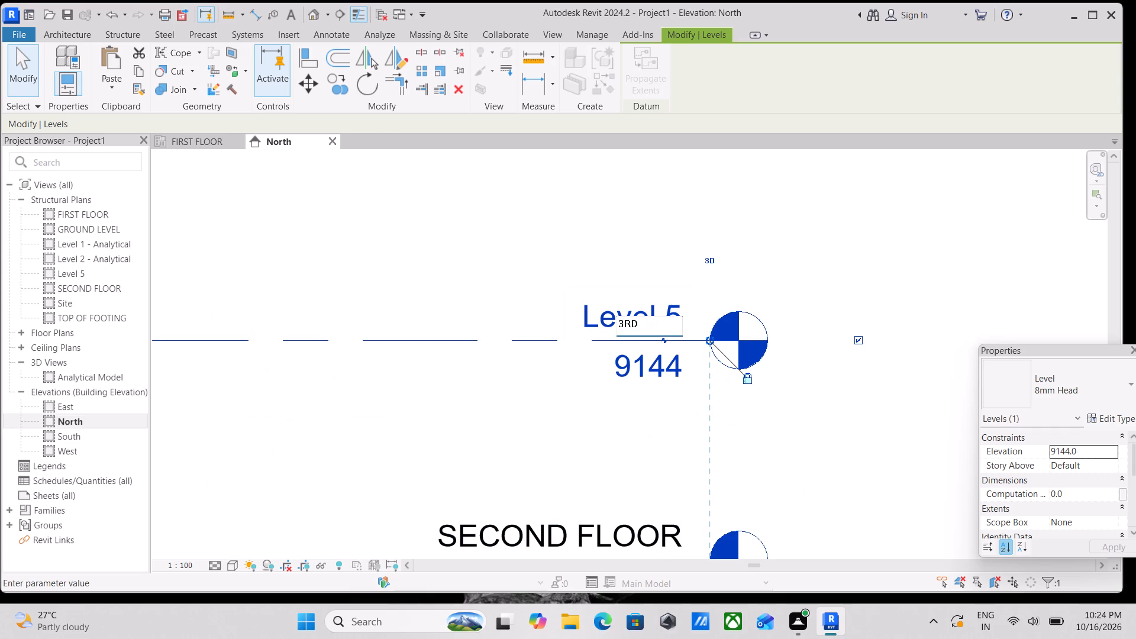
pyautogui.write('FLL')
pyautogui.press('BackSpace')
pyautogui.press('r')
pyautogui.press('Return')
pyautogui.click(627, 308)
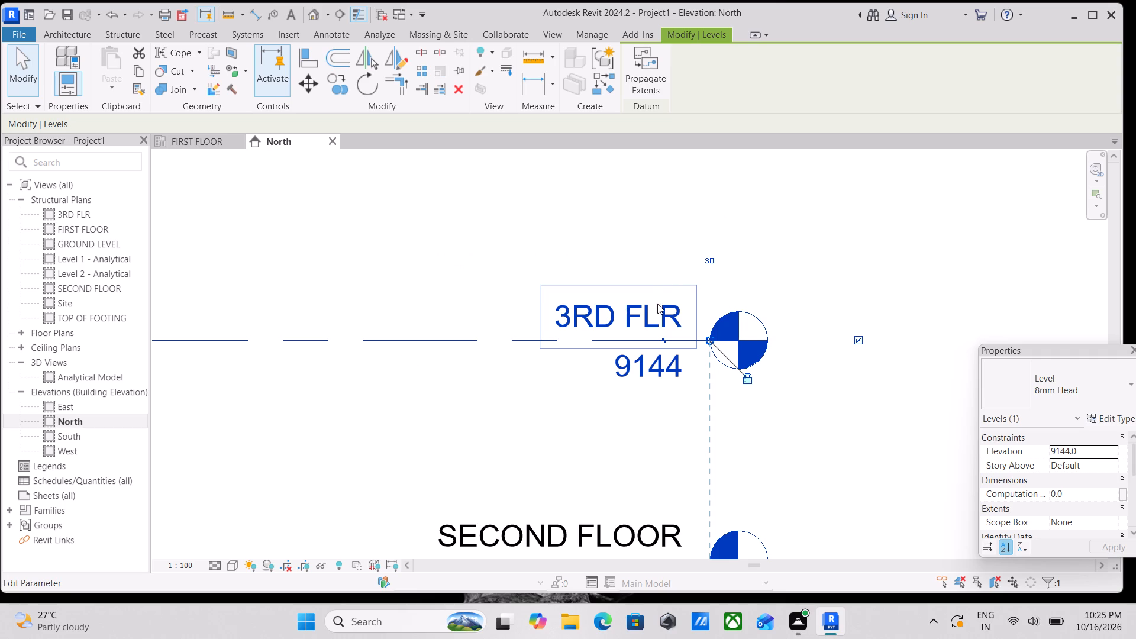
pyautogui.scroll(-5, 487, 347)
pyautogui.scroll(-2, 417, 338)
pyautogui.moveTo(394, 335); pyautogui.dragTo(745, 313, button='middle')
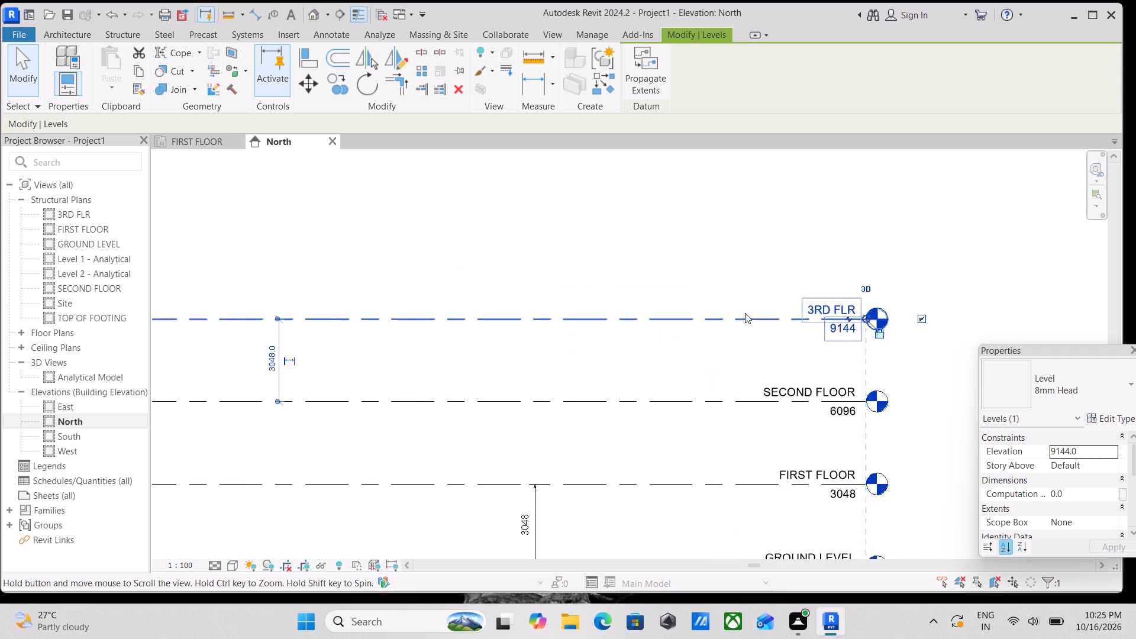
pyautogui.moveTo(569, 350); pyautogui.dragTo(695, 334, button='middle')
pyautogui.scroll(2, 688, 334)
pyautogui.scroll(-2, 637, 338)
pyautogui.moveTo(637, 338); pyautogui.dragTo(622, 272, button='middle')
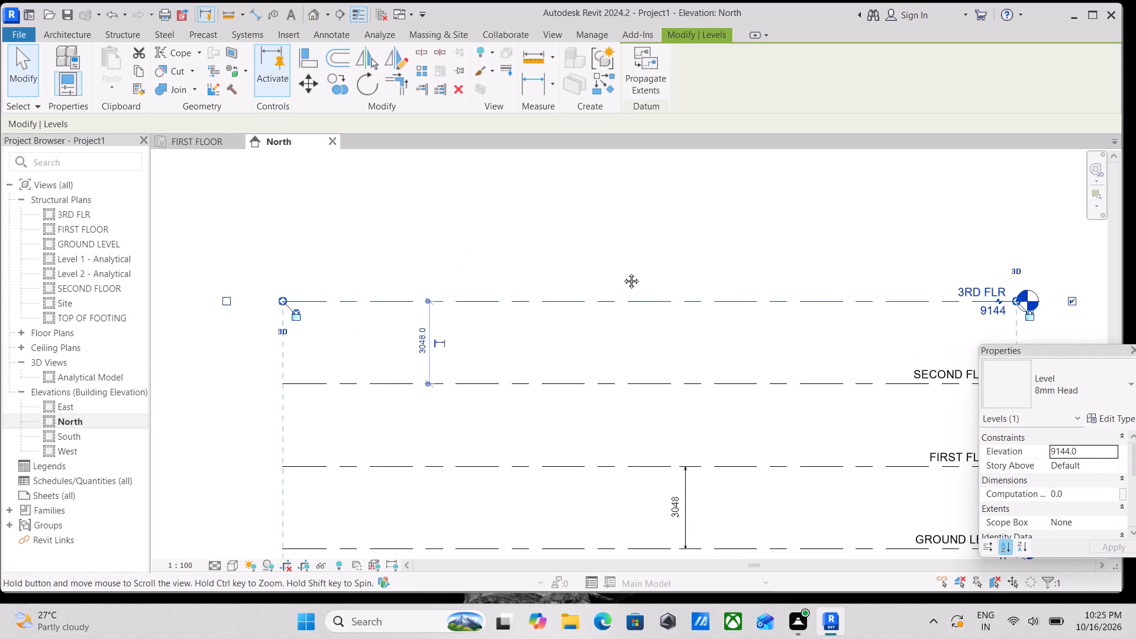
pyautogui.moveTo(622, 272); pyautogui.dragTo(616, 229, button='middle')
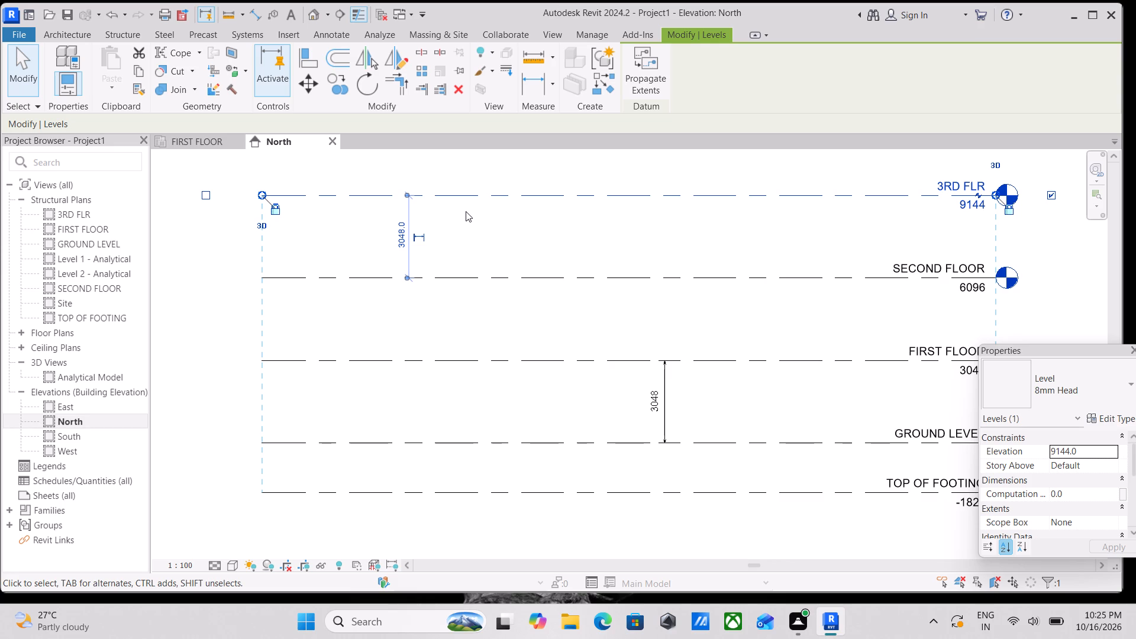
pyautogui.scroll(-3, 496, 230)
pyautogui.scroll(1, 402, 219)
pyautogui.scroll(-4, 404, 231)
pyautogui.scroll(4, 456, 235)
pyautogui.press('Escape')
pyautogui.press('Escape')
# Delete the aligned dimension between the FIRST FLOOR and GROUND LEVEL lines.
pyautogui.scroll(2, 736, 232)
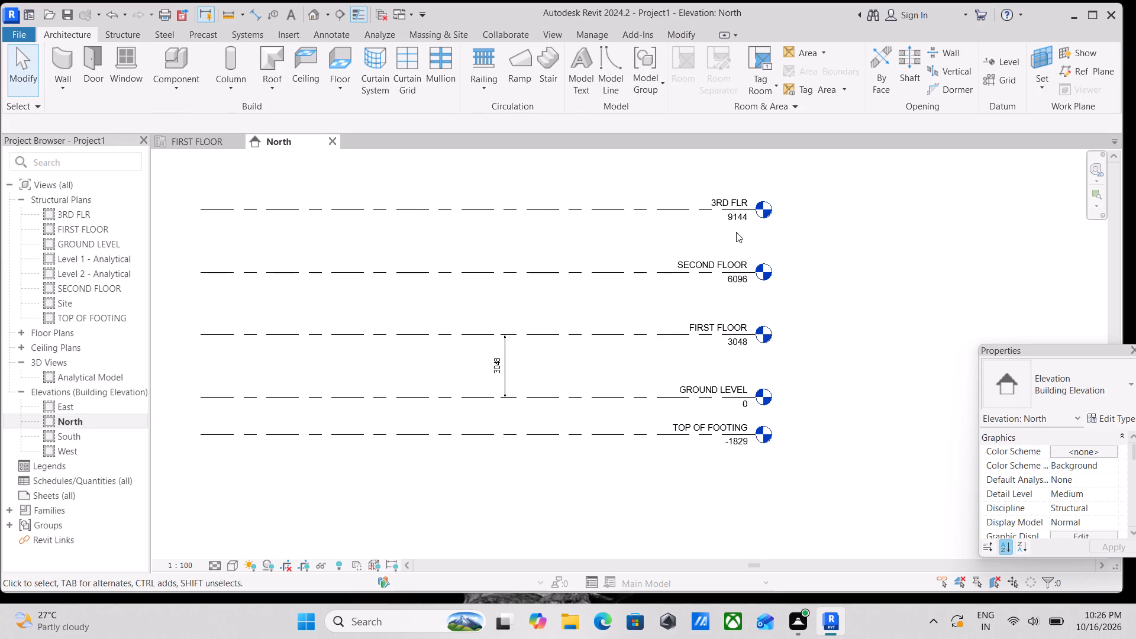
pyautogui.scroll(1, 736, 232)
pyautogui.scroll(-5, 734, 209)
pyautogui.scroll(-3, 664, 308)
pyautogui.scroll(8, 601, 316)
pyautogui.rightClick(580, 312)
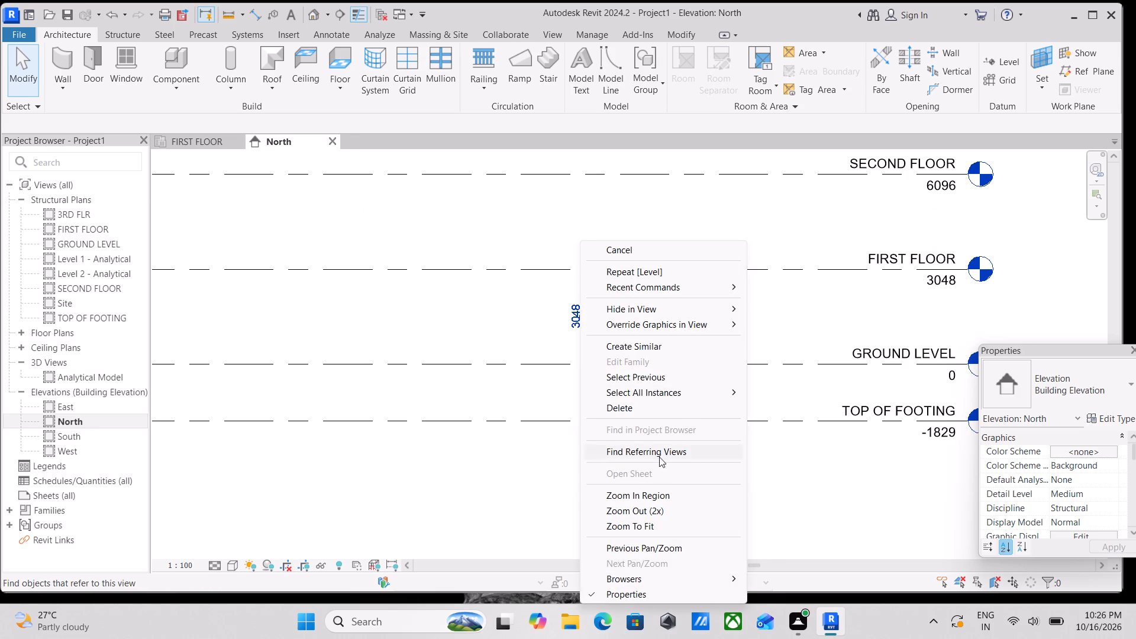
pyautogui.click(648, 409)
# Open the TOP OF FOOTING structural plan view.
pyautogui.scroll(-4, 621, 348)
pyautogui.moveTo(618, 346); pyautogui.dragTo(622, 351, button='middle')
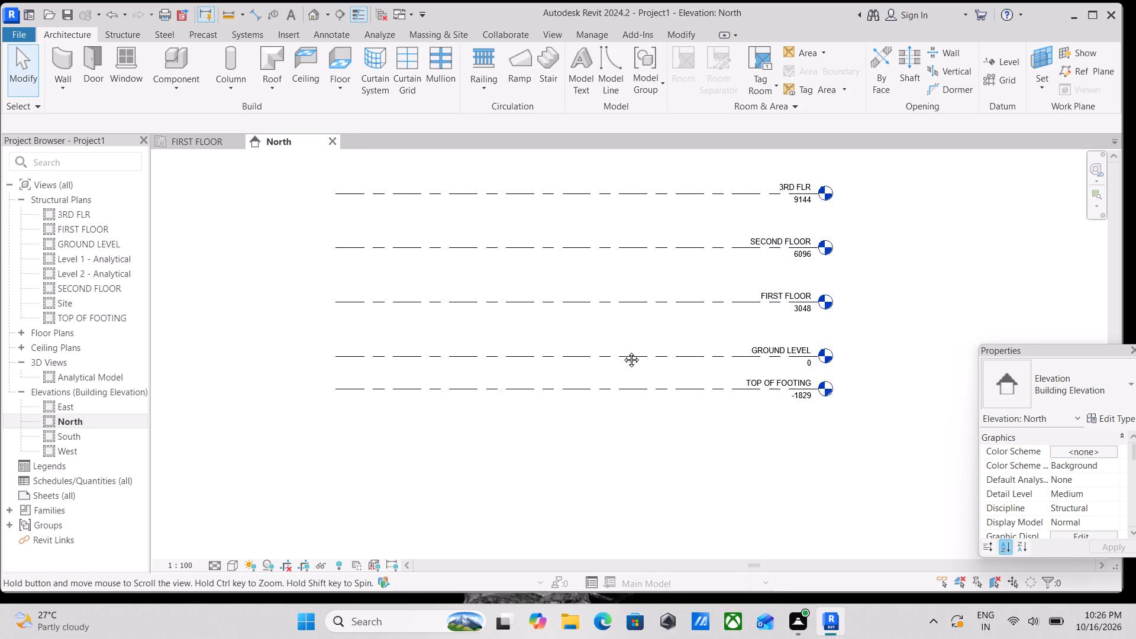
pyautogui.moveTo(622, 351); pyautogui.dragTo(638, 372, button='middle')
pyautogui.scroll(1, 638, 372)
pyautogui.moveTo(85, 344); pyautogui.dragTo(102, 324)
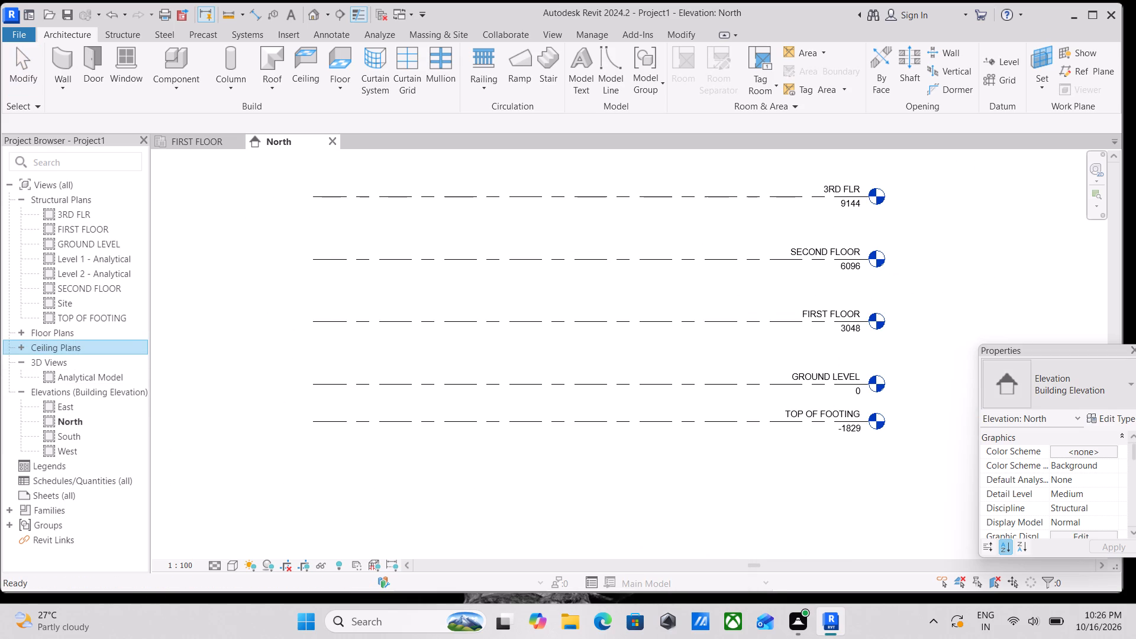
pyautogui.doubleClick(95, 318)
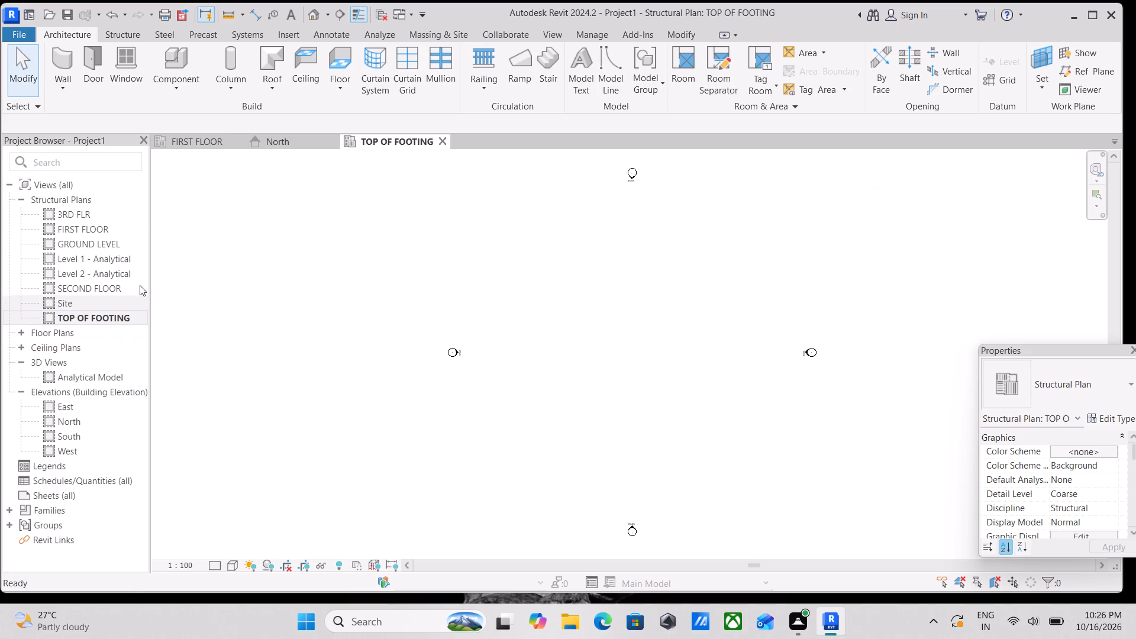
# Draw a vertical grid line between the west and east elevation markers, closer to the west one.
pyautogui.scroll(-2, 270, 238)
pyautogui.scroll(-1, 453, 330)
pyautogui.moveTo(456, 329); pyautogui.dragTo(453, 379, button='middle')
pyautogui.scroll(6, 477, 370)
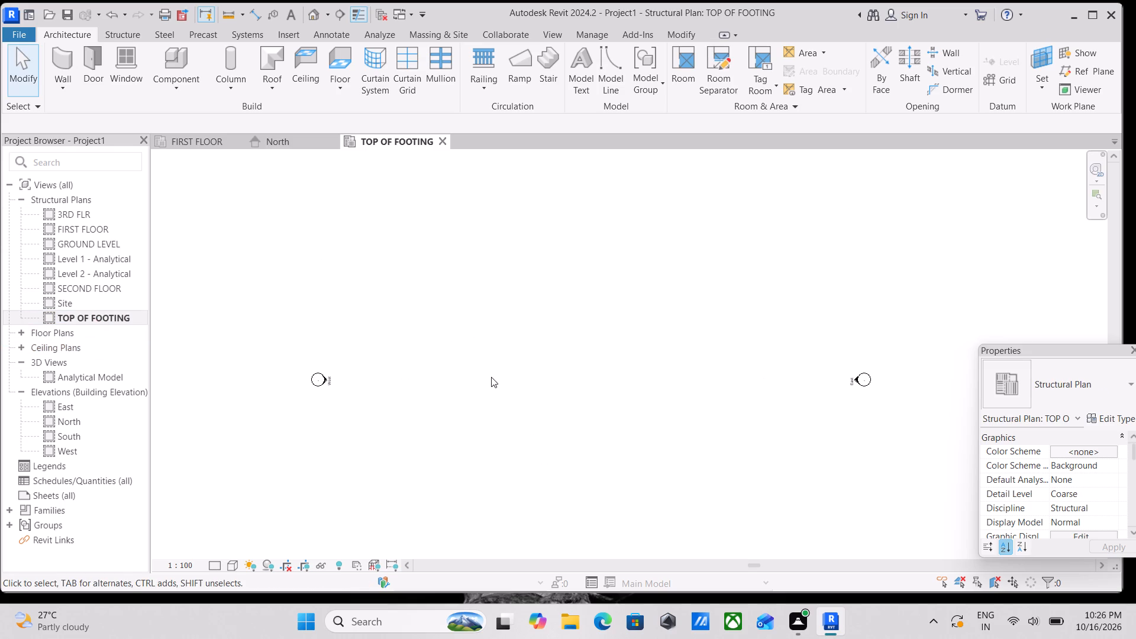
pyautogui.write('GR')
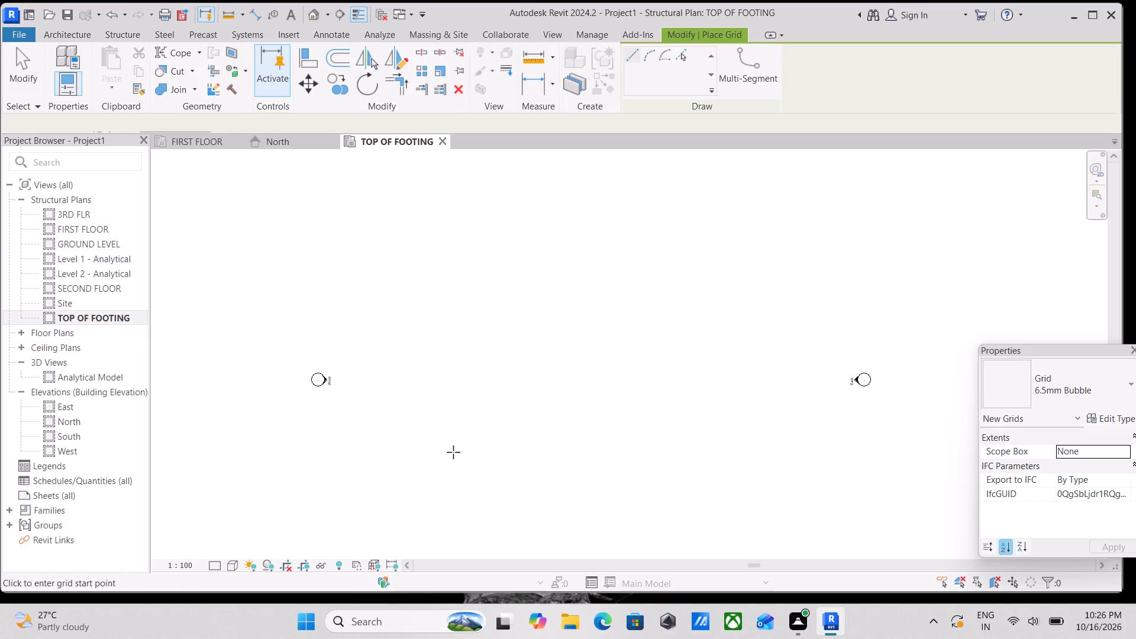
pyautogui.click(490, 463)
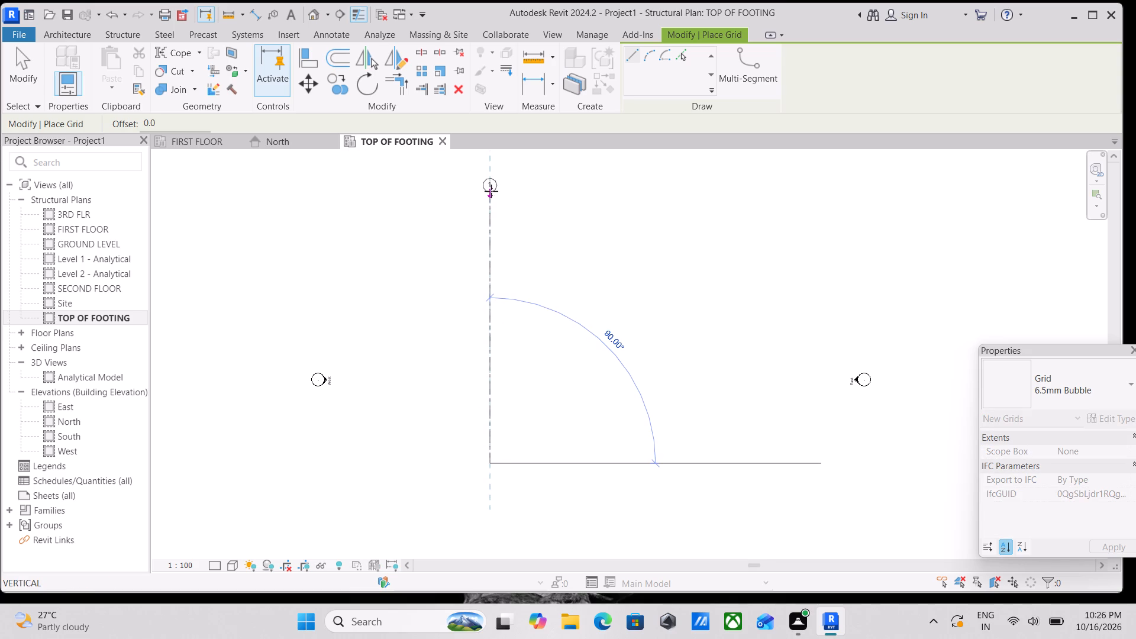
pyautogui.click(491, 191)
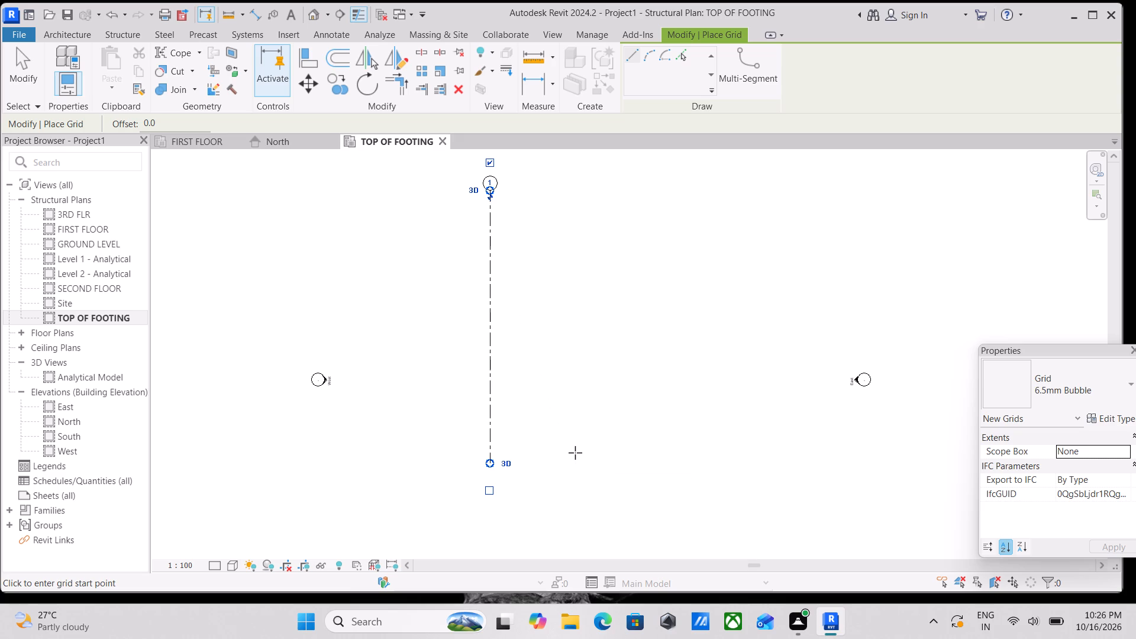
# Add two vertical grid lines east of grid 1 by picking lines at a 3500 mm offset, each from the previous grid.
pyautogui.scroll(2, 567, 435)
pyautogui.scroll(-4, 563, 431)
pyautogui.moveTo(563, 431); pyautogui.dragTo(545, 474, button='middle')
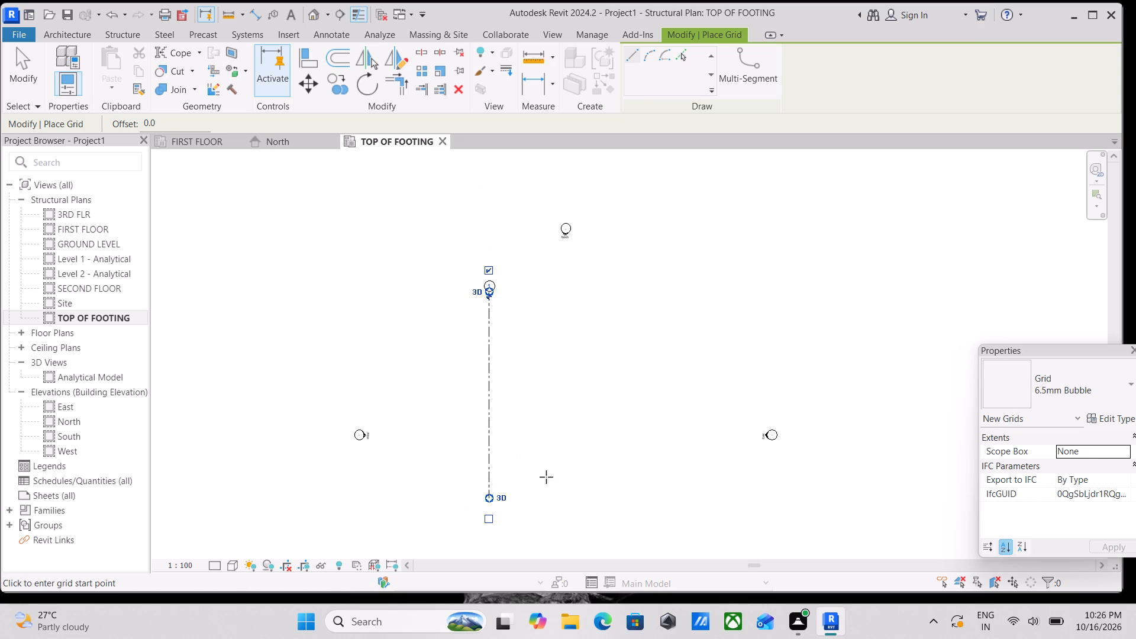
pyautogui.scroll(1, 551, 485)
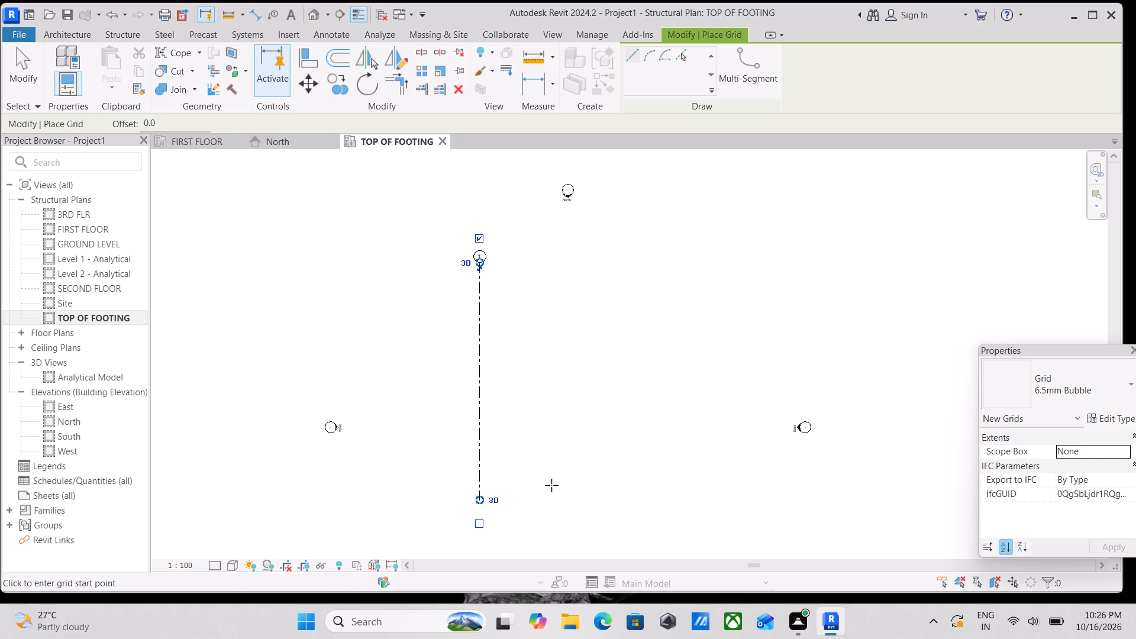
pyautogui.scroll(1, 551, 485)
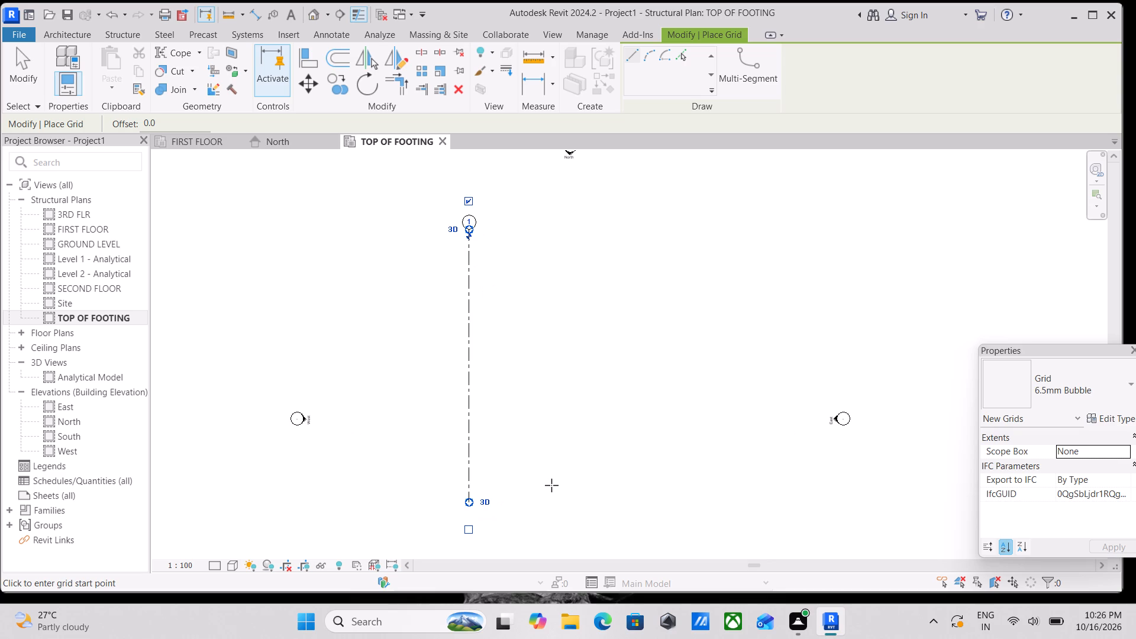
pyautogui.scroll(1, 537, 481)
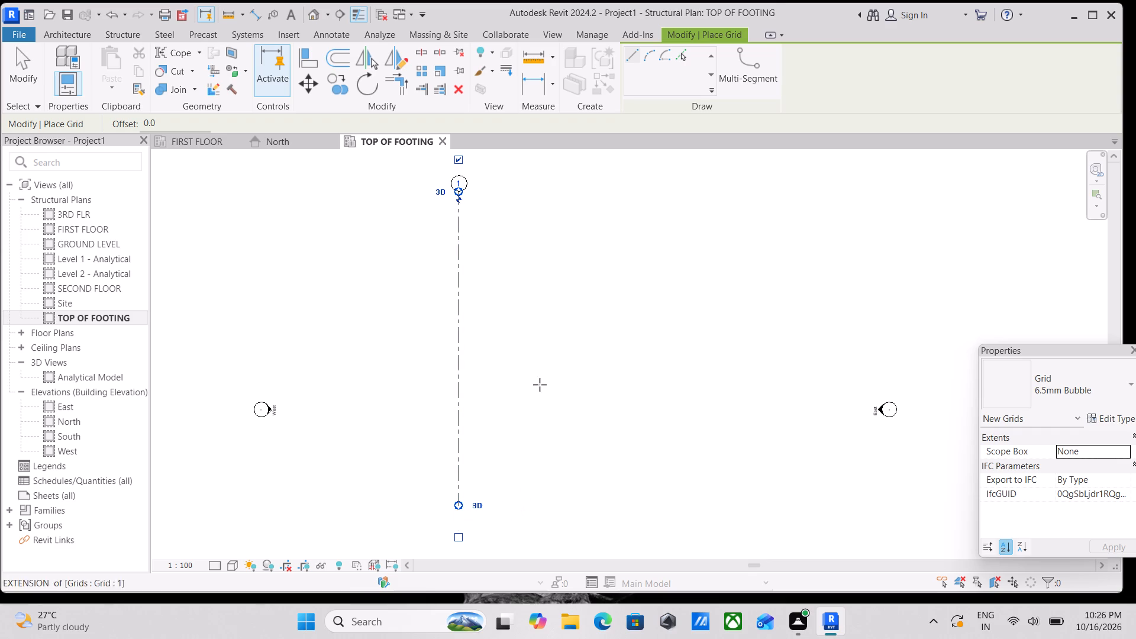
pyautogui.click(679, 60)
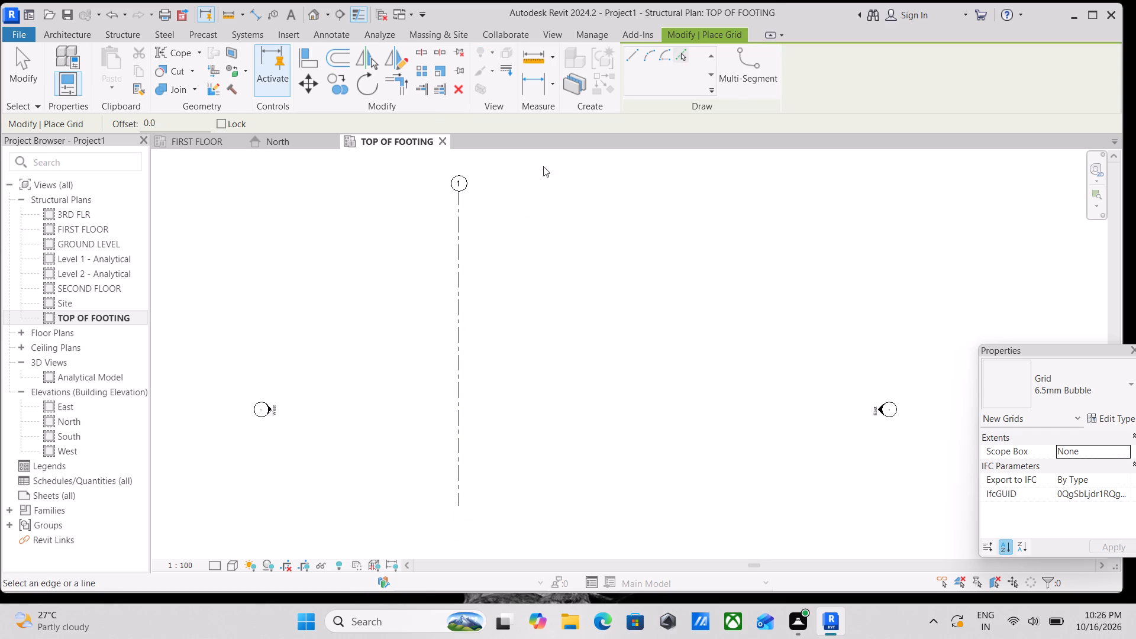
pyautogui.scroll(4, 496, 251)
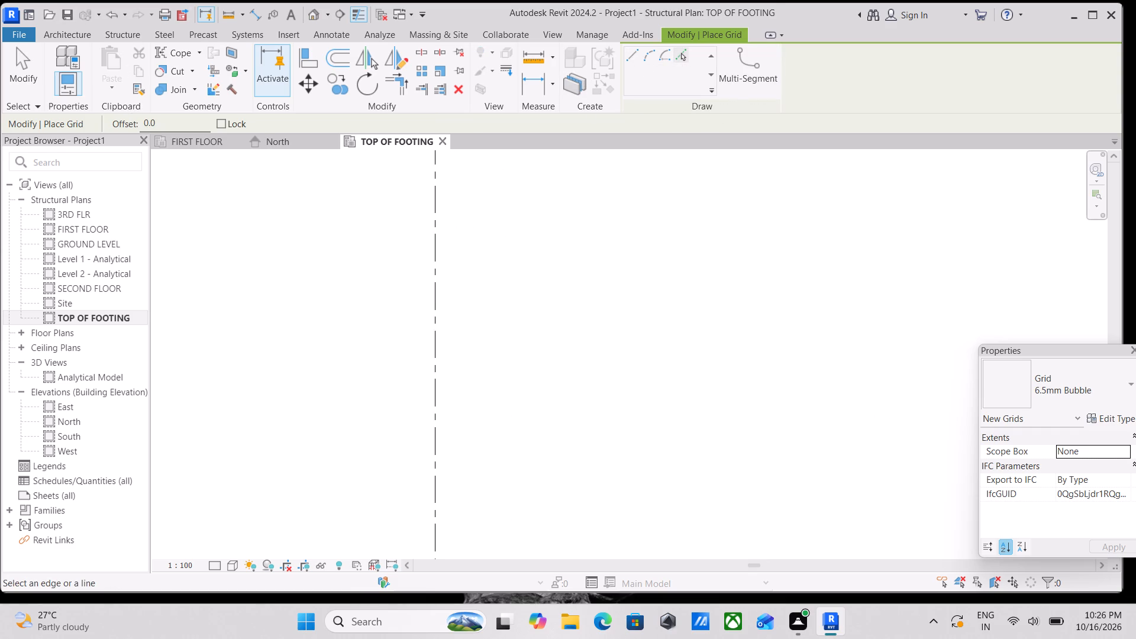
pyautogui.moveTo(163, 119); pyautogui.dragTo(63, 127)
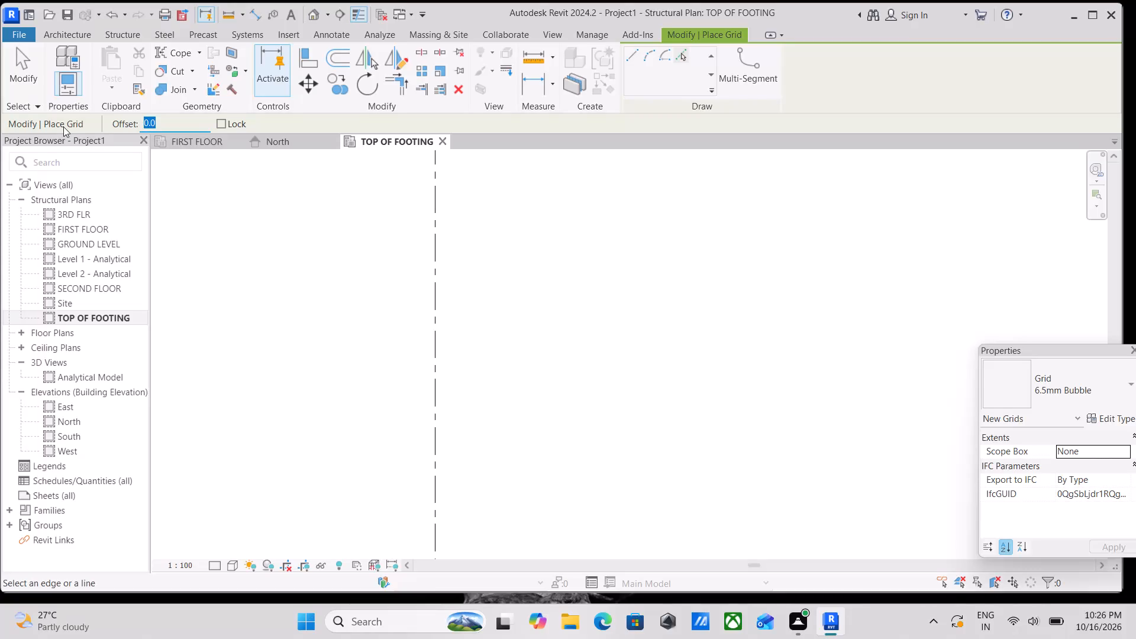
pyautogui.write('35')
pyautogui.write('000')
pyautogui.press('BackSpace')
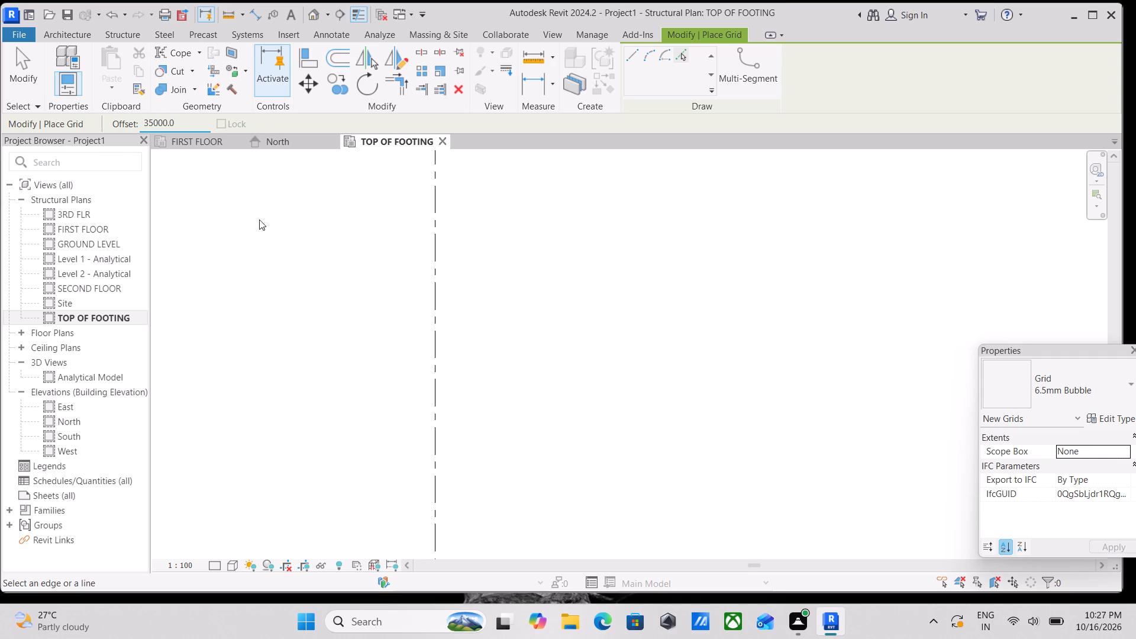
pyautogui.moveTo(183, 125); pyautogui.dragTo(94, 122)
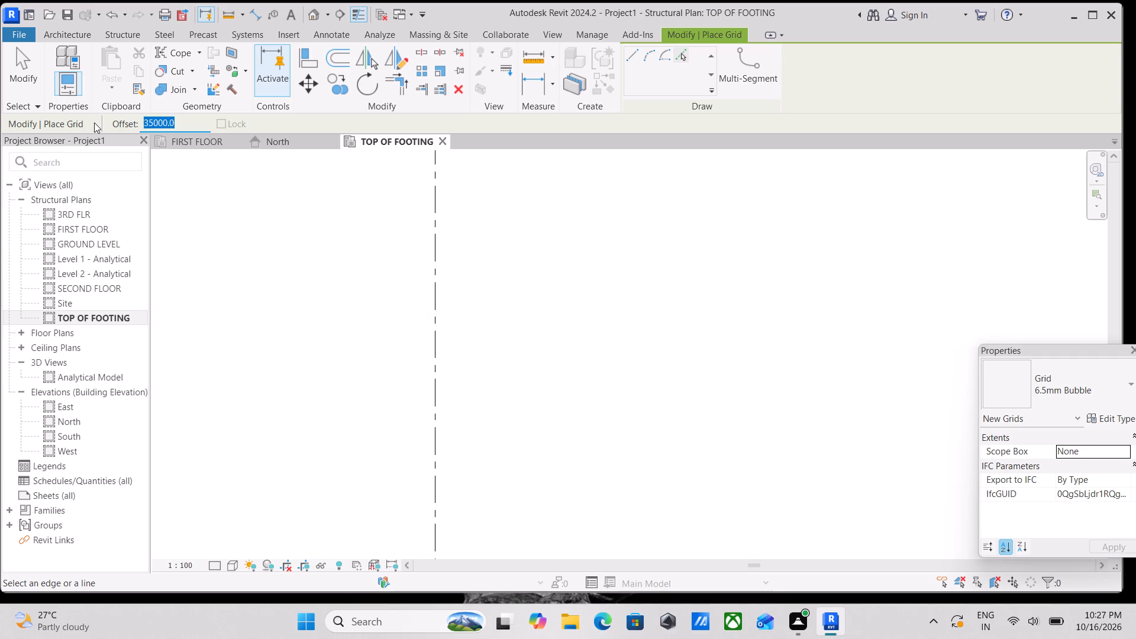
pyautogui.write('35')
pyautogui.write('00')
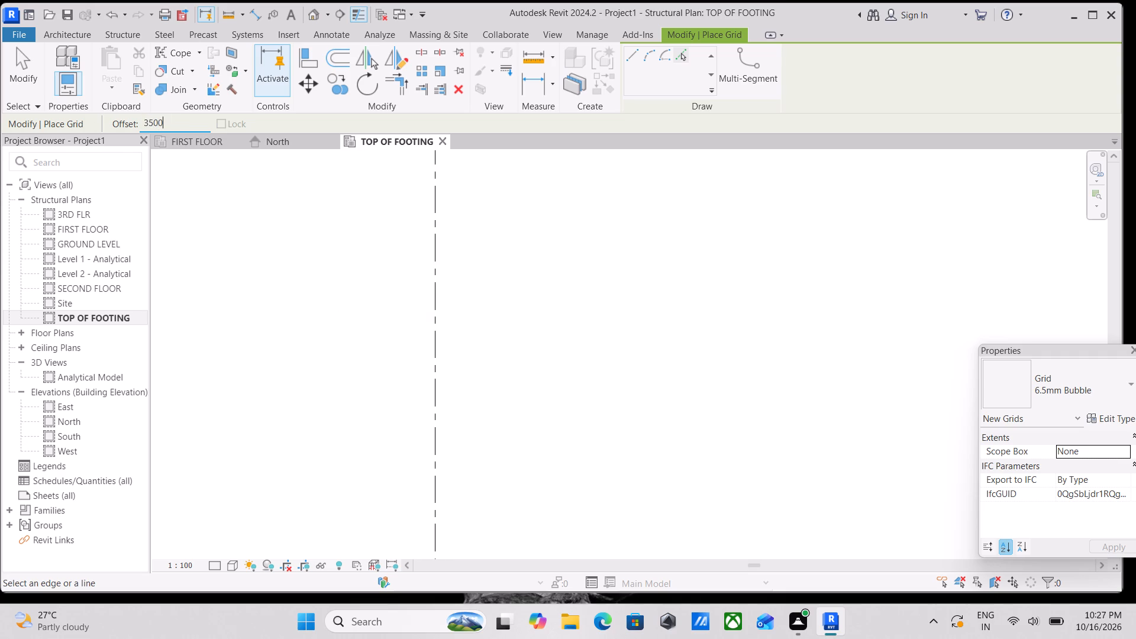
pyautogui.write('MM')
pyautogui.click(440, 316)
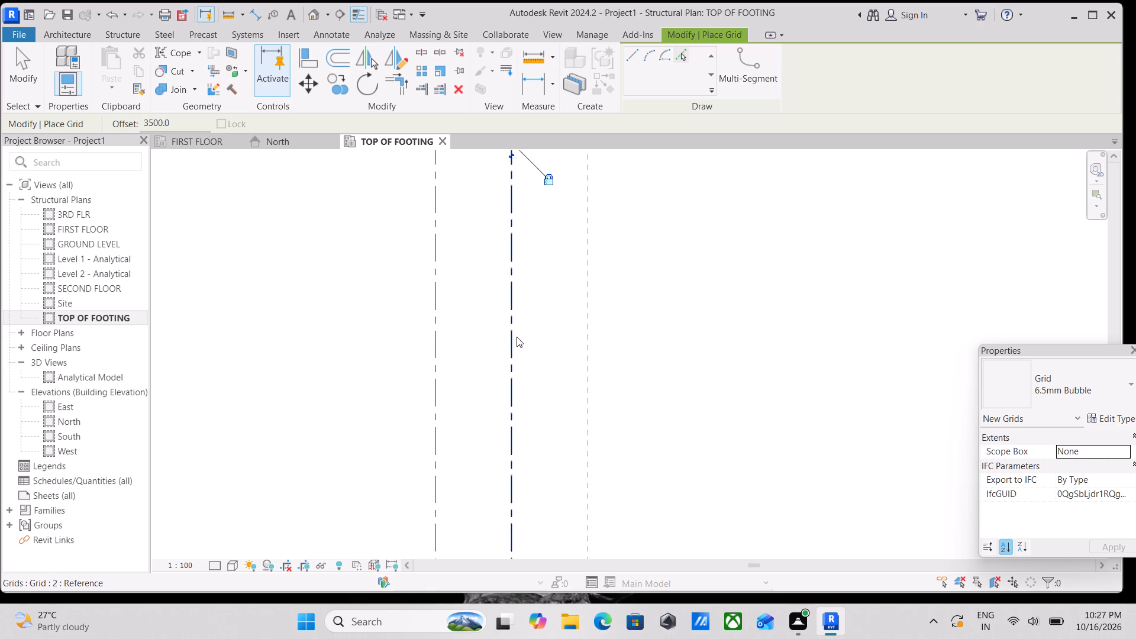
pyautogui.click(517, 337)
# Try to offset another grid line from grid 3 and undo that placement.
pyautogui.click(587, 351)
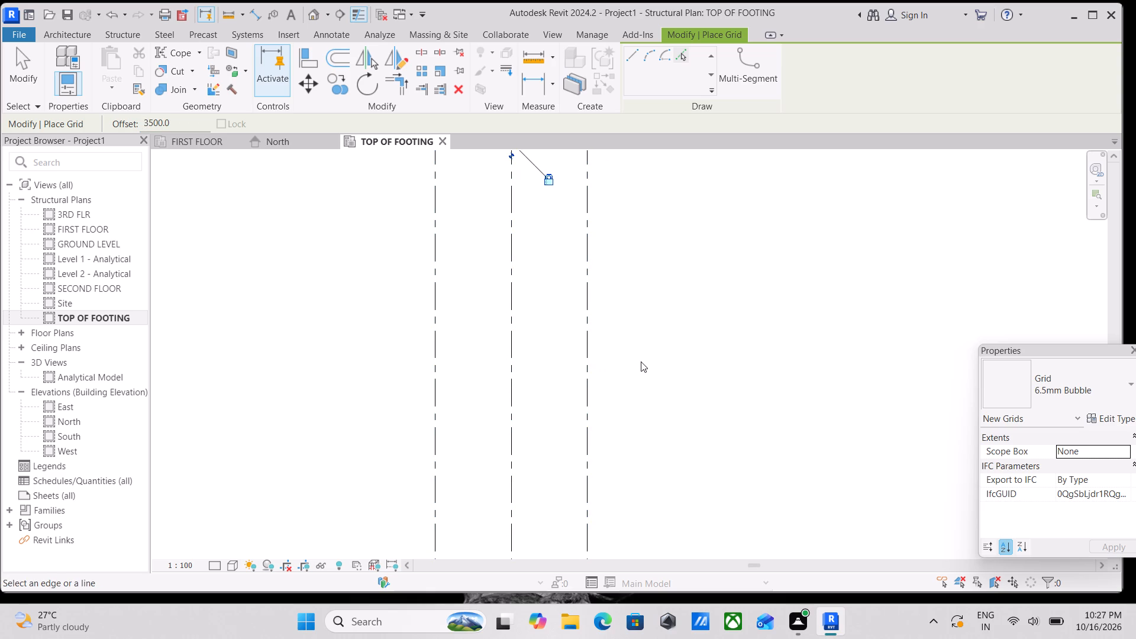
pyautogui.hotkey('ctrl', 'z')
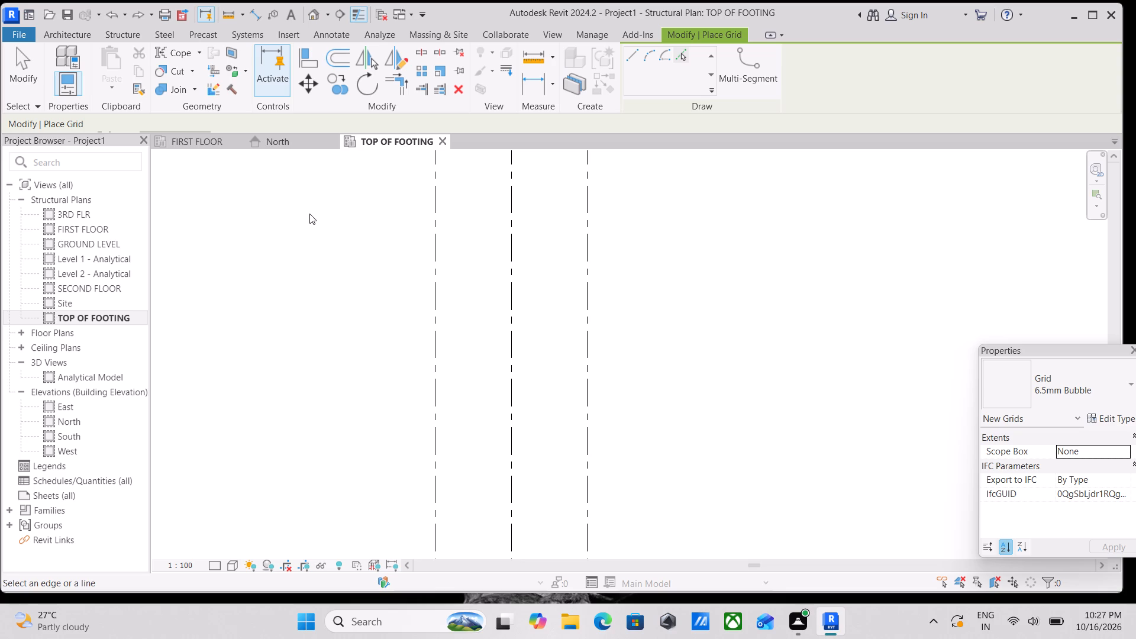
# Add three more vertical grid lines east of grid 3 at successive 3500 mm offsets, completing grids 4, 5 and 6.
pyautogui.moveTo(548, 272); pyautogui.dragTo(519, 276, button='middle')
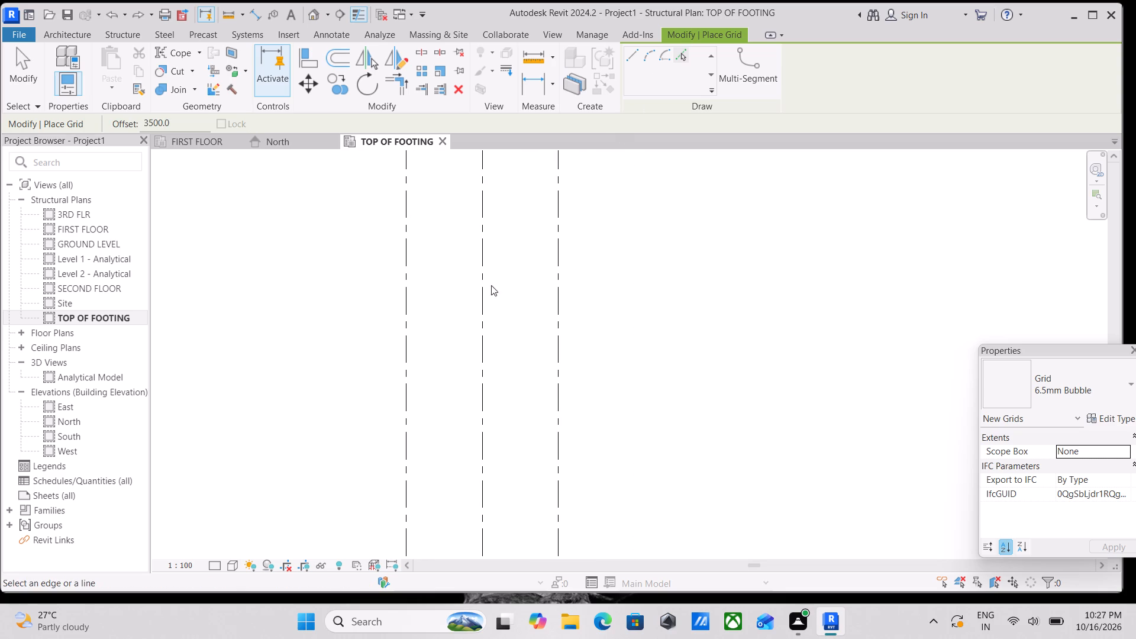
pyautogui.scroll(-2, 544, 272)
pyautogui.moveTo(544, 272); pyautogui.dragTo(515, 321, button='middle')
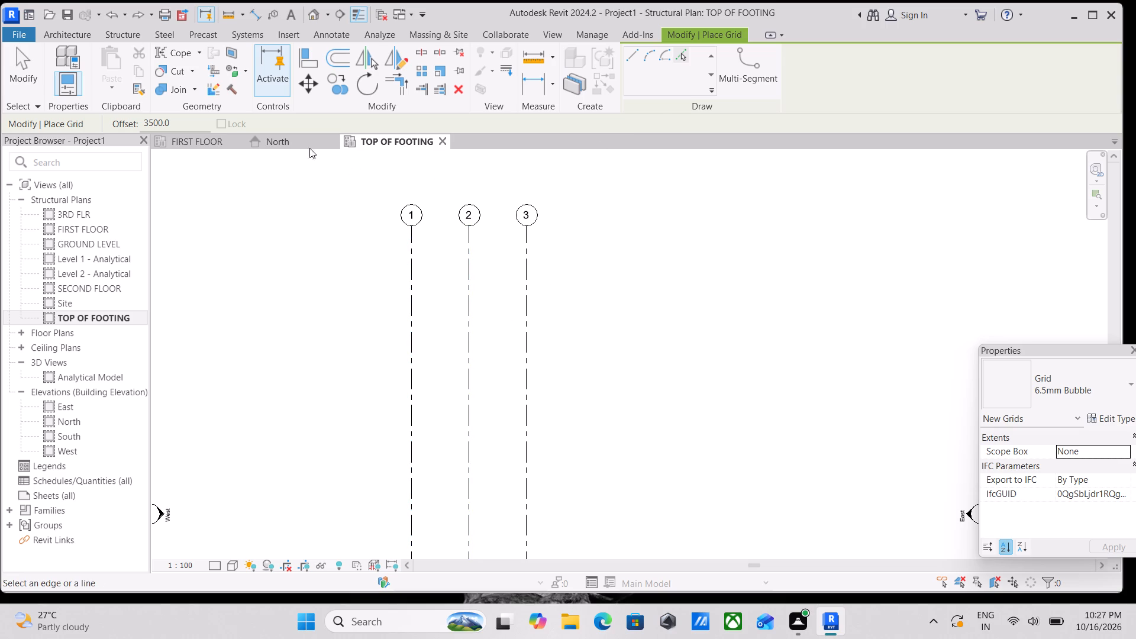
pyautogui.click(528, 325)
pyautogui.scroll(-1, 671, 324)
pyautogui.moveTo(667, 321); pyautogui.dragTo(629, 275, button='middle')
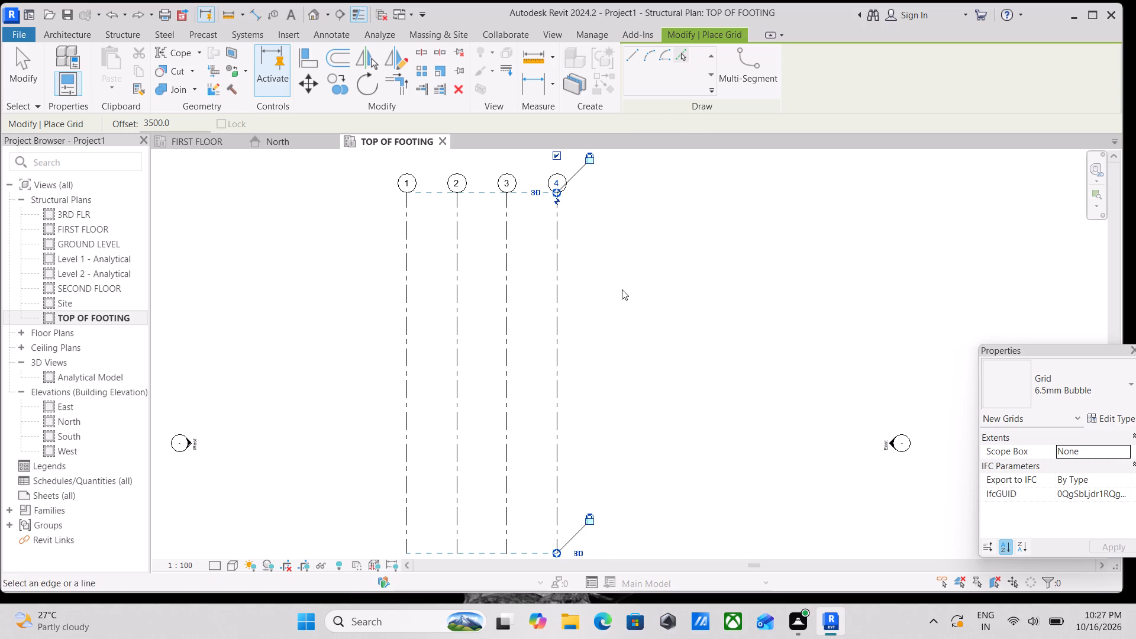
pyautogui.click(559, 330)
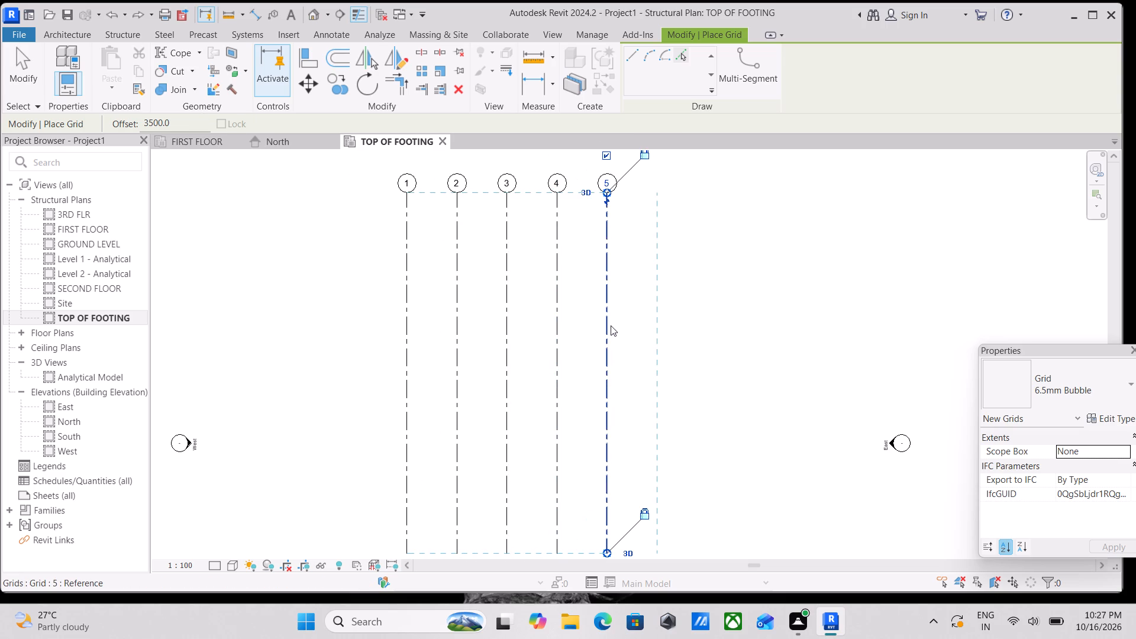
pyautogui.click(611, 325)
pyautogui.scroll(-1, 686, 245)
pyautogui.press('Escape')
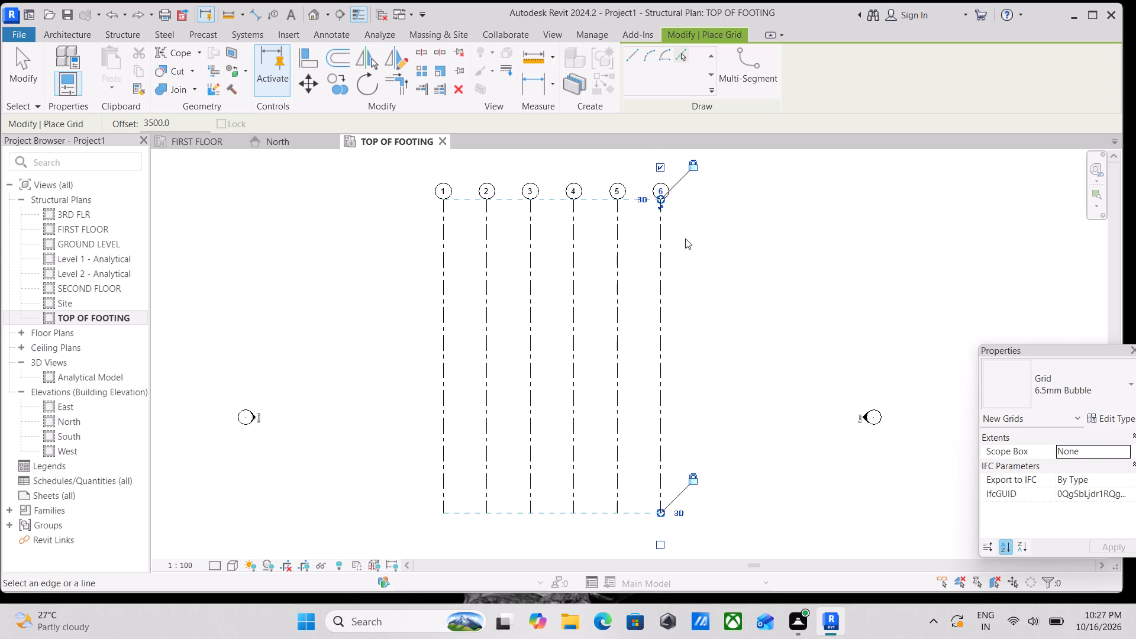
pyautogui.press('Escape')
# Extend the aligned bubble ends of grids 1 to 6 northward, close to the North elevation marker.
pyautogui.scroll(-2, 679, 210)
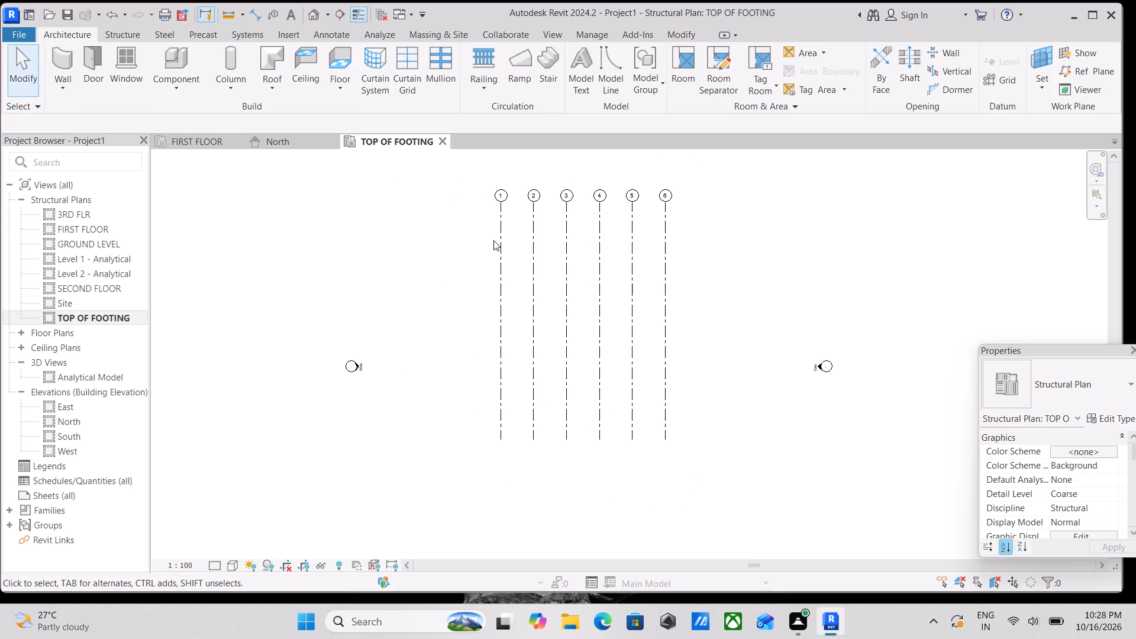
pyautogui.click(496, 240)
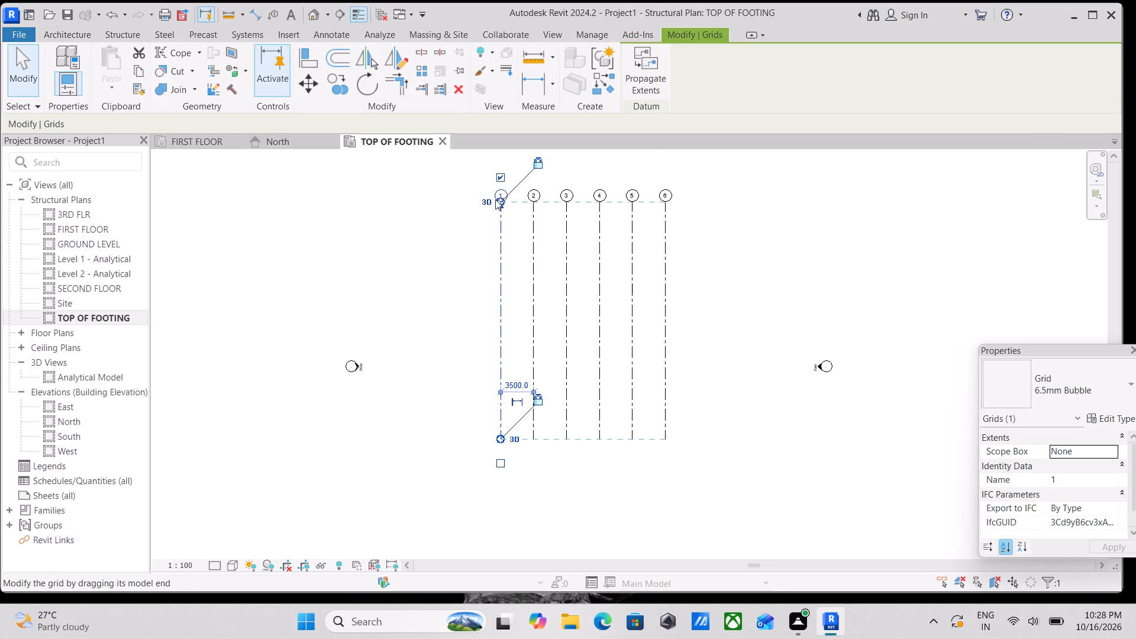
pyautogui.moveTo(499, 202); pyautogui.dragTo(508, 156)
pyautogui.press('Escape')
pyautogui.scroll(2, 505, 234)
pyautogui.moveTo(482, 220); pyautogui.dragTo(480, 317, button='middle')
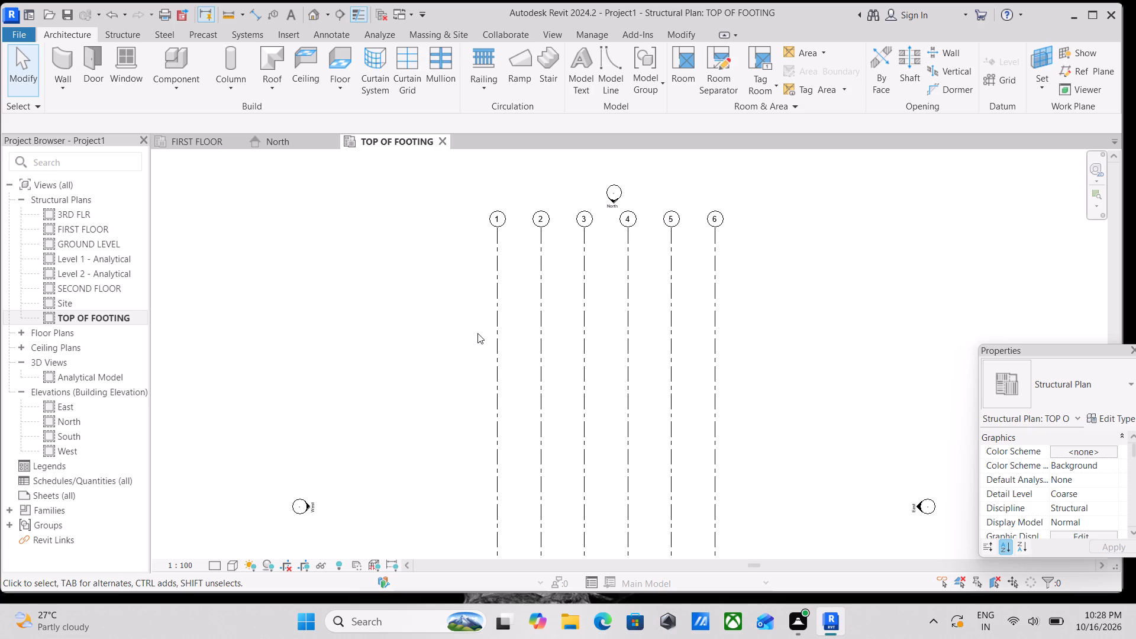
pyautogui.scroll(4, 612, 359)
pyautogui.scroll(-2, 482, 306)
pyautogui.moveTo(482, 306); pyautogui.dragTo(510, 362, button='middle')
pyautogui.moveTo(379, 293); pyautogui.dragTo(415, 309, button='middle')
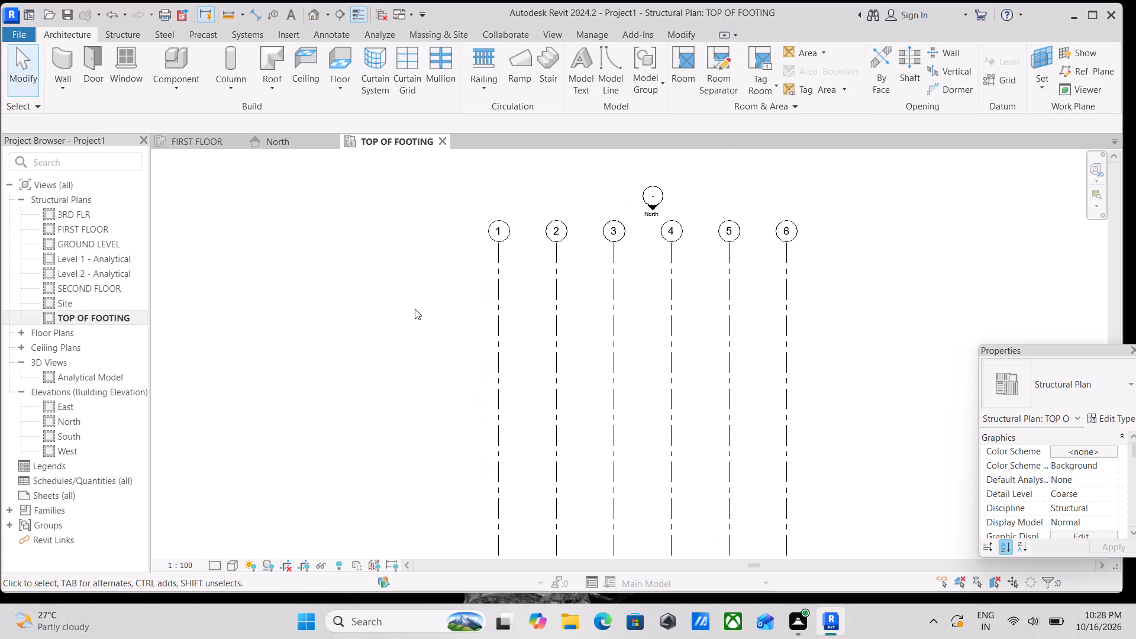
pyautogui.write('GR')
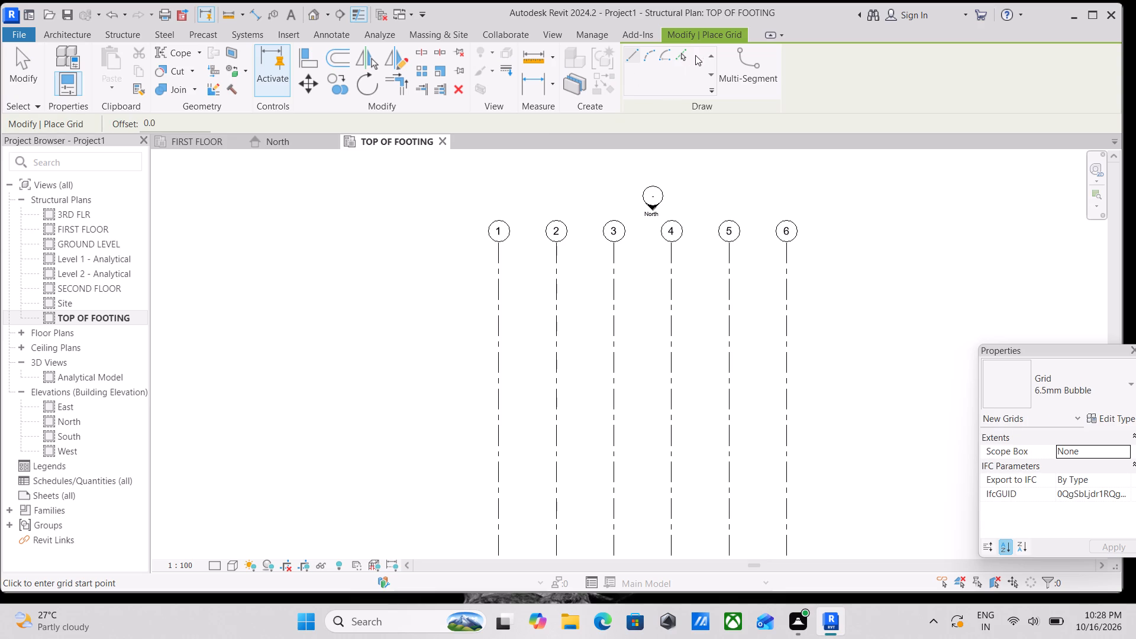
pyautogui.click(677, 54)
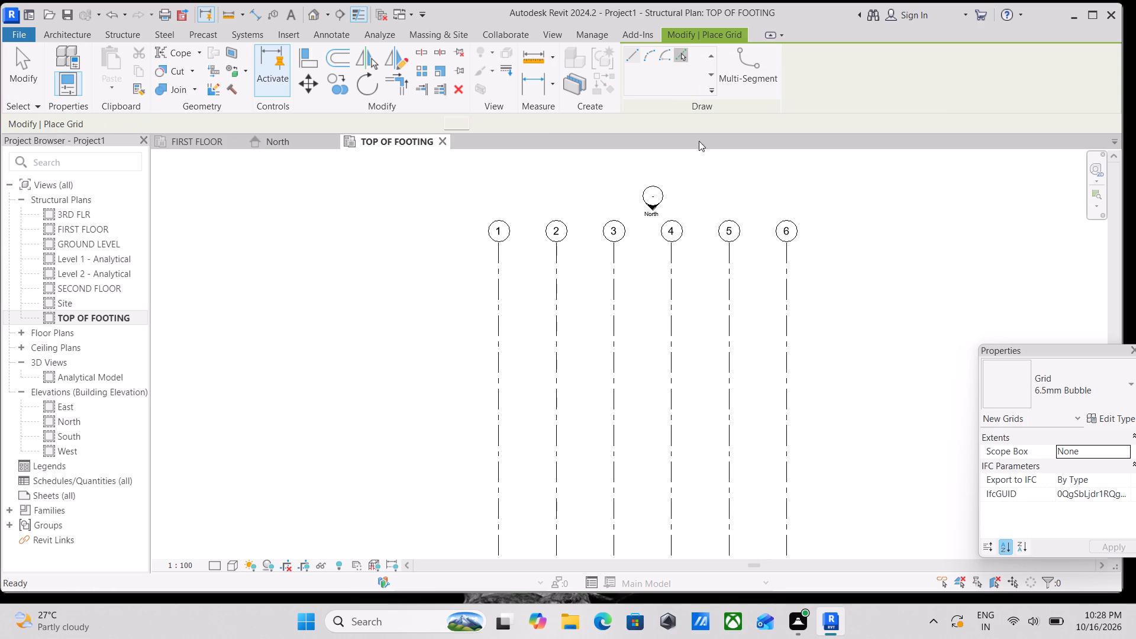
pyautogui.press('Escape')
# Draw a horizontal grid line just below the bubbles, from west of grid 1 to east of grid 6.
pyautogui.write('GR')
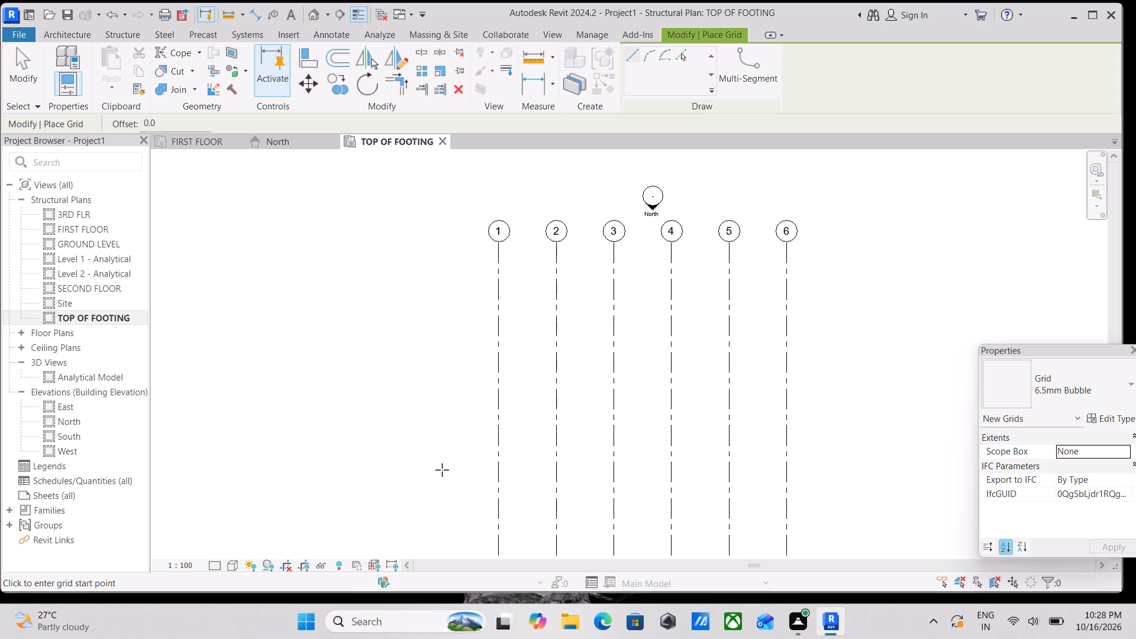
pyautogui.scroll(-2, 635, 512)
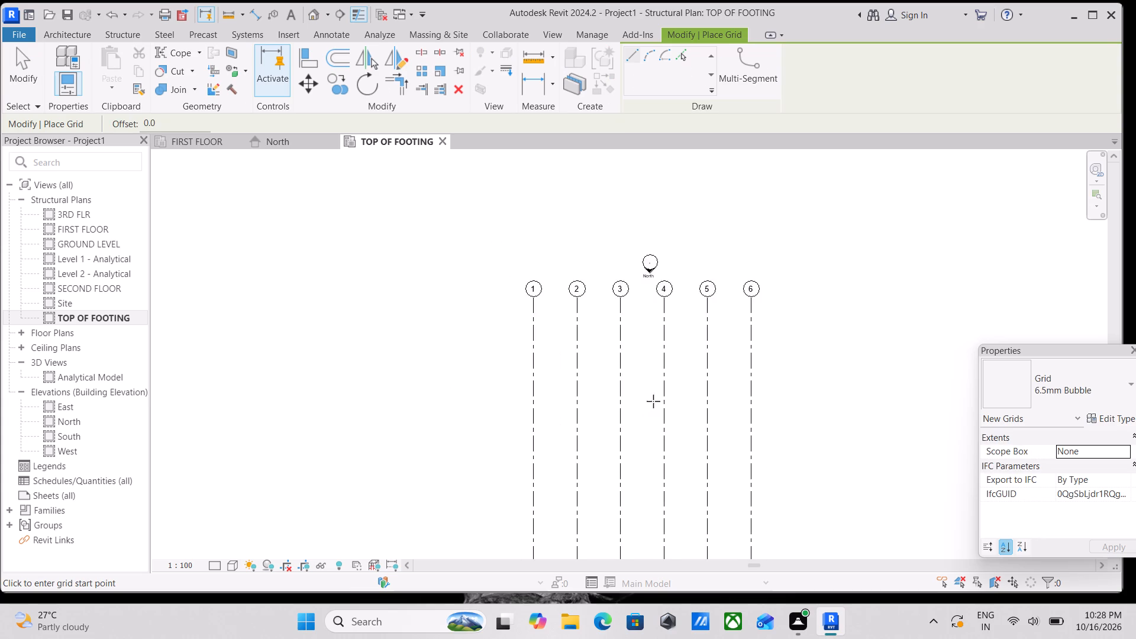
pyautogui.scroll(-2, 653, 401)
pyautogui.scroll(4, 809, 543)
pyautogui.scroll(3, 564, 367)
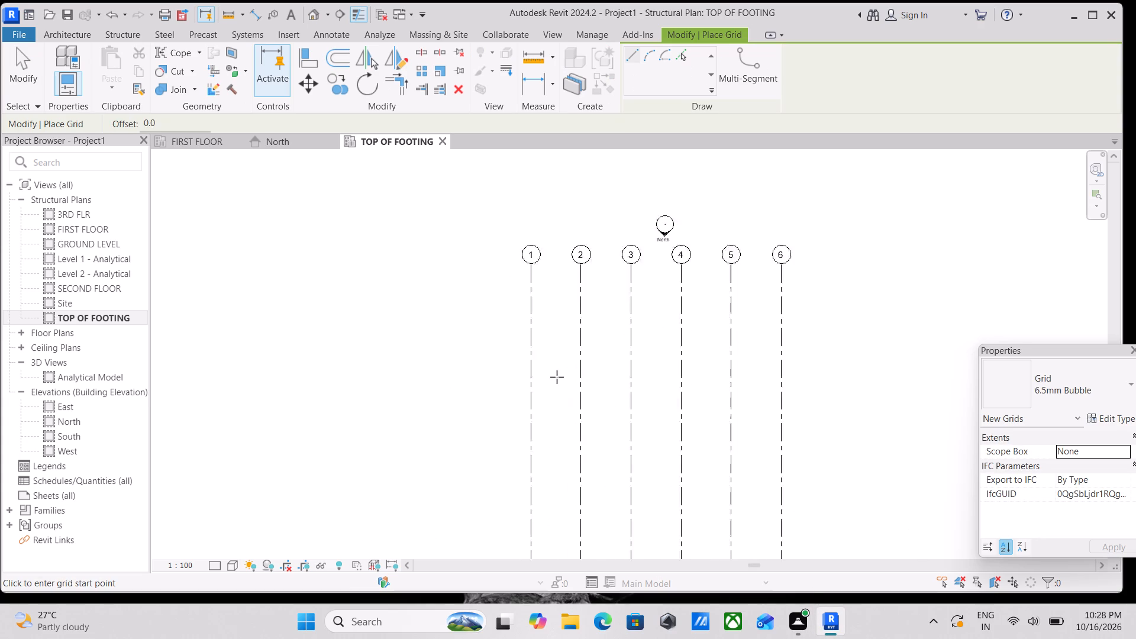
pyautogui.scroll(4, 557, 377)
pyautogui.click(475, 256)
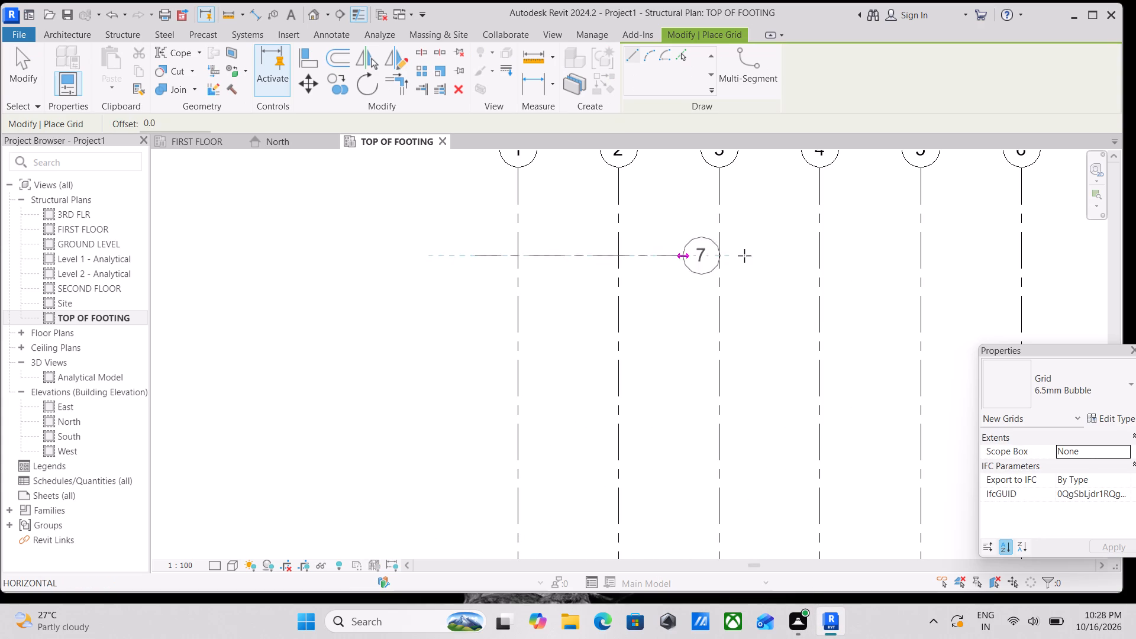
pyautogui.moveTo(727, 251); pyautogui.dragTo(384, 244, button='middle')
pyautogui.scroll(-1, 694, 246)
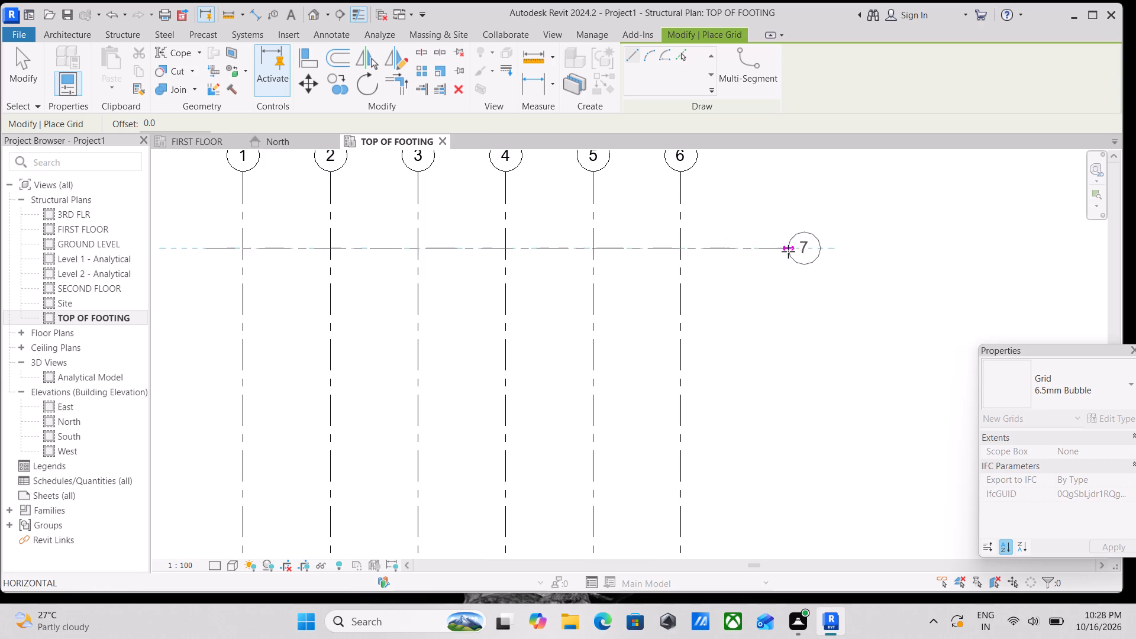
pyautogui.click(773, 251)
pyautogui.scroll(3, 806, 265)
pyautogui.press('Escape')
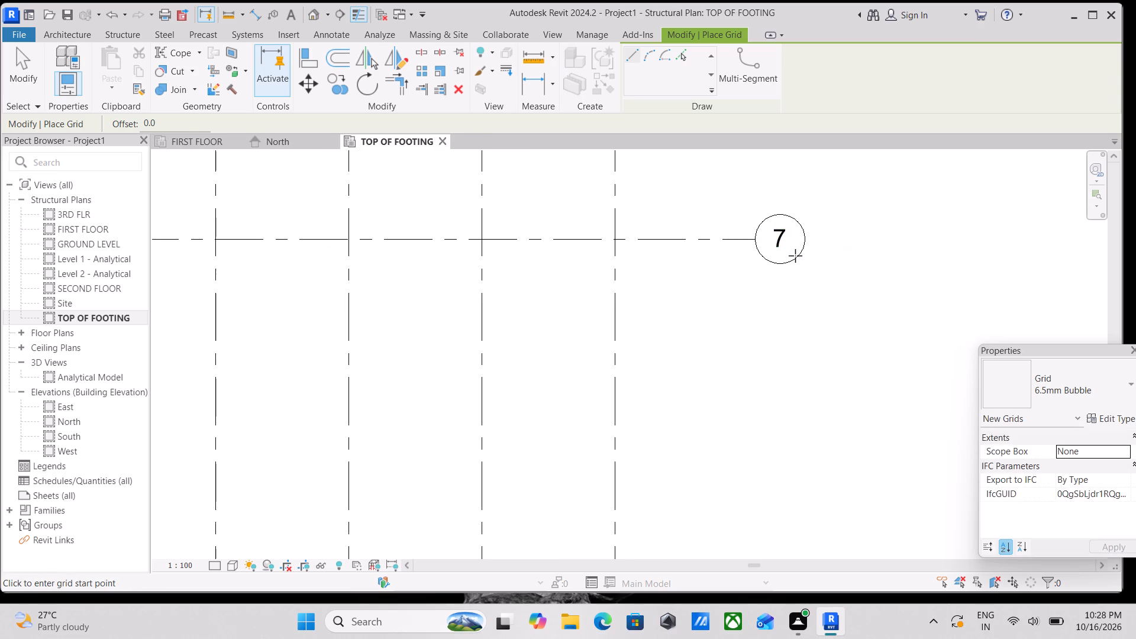
pyautogui.scroll(2, 795, 256)
pyautogui.press('Escape')
pyautogui.press('Escape')
# Rename the new horizontal grid line from 7 to A.
pyautogui.doubleClick(773, 227)
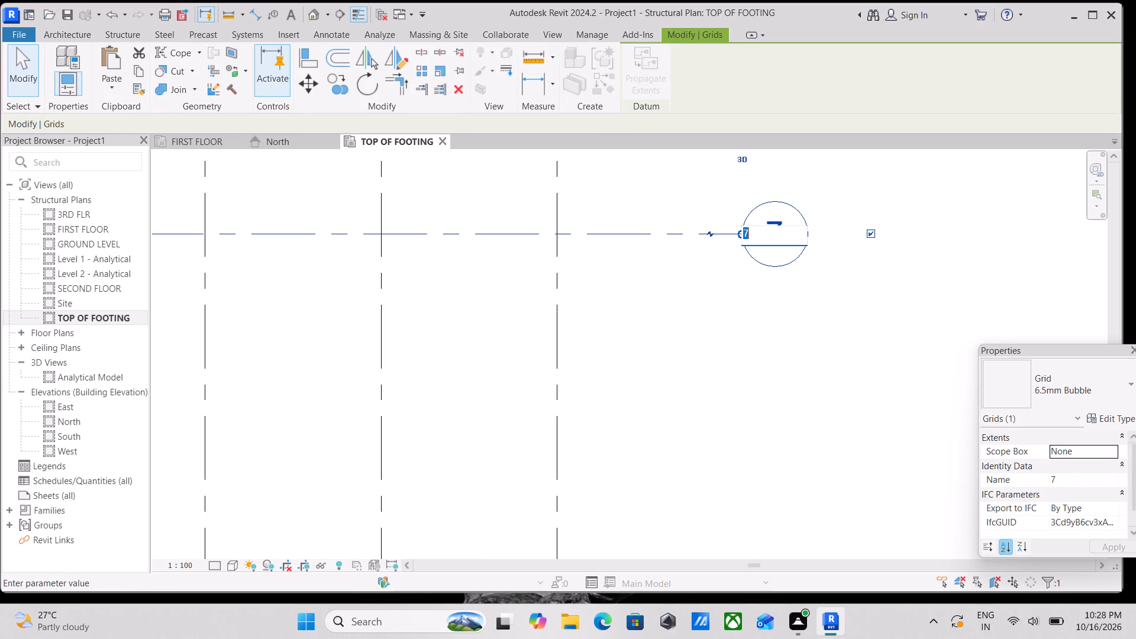
pyautogui.press('a')
pyautogui.press('Return')
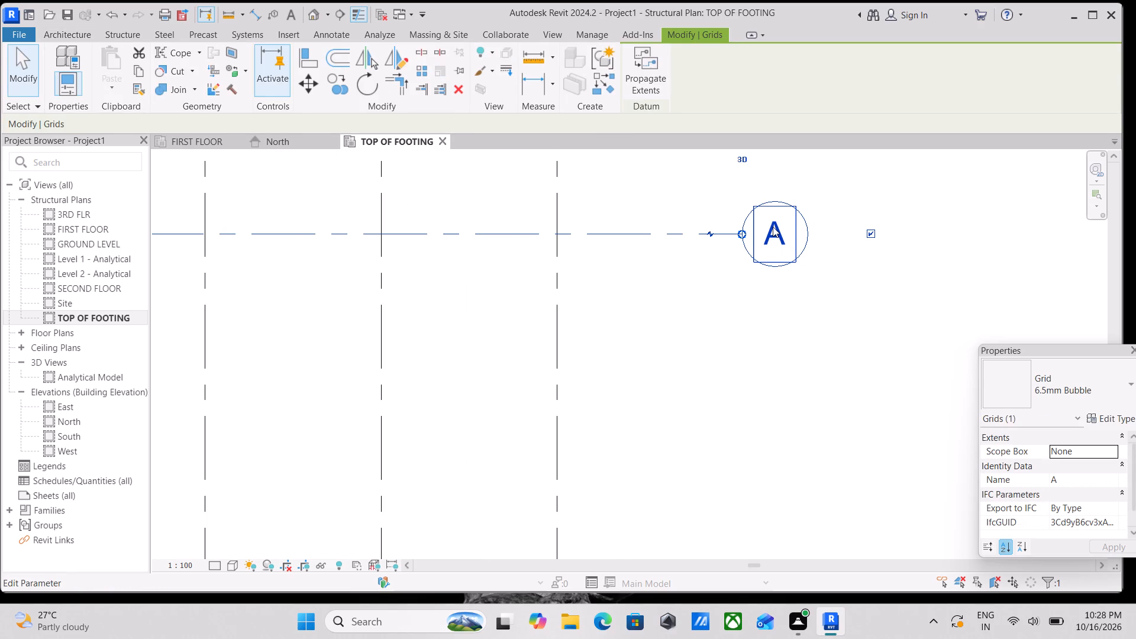
pyautogui.scroll(-9, 773, 227)
pyautogui.press('Escape')
pyautogui.scroll(-3, 773, 229)
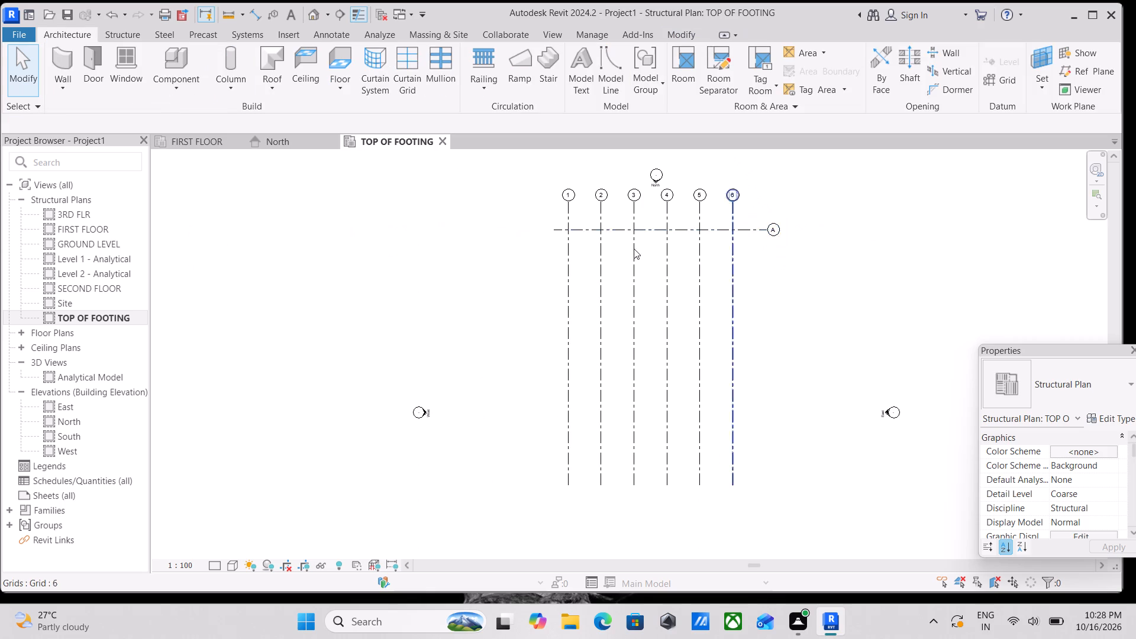
pyautogui.press('Escape')
pyautogui.scroll(4, 687, 197)
pyautogui.press('Escape')
# Add a horizontal grid line B south of grid A by picking grid A with a 4000 mm offset.
pyautogui.scroll(5, 738, 214)
pyautogui.moveTo(841, 196); pyautogui.dragTo(841, 212, button='middle')
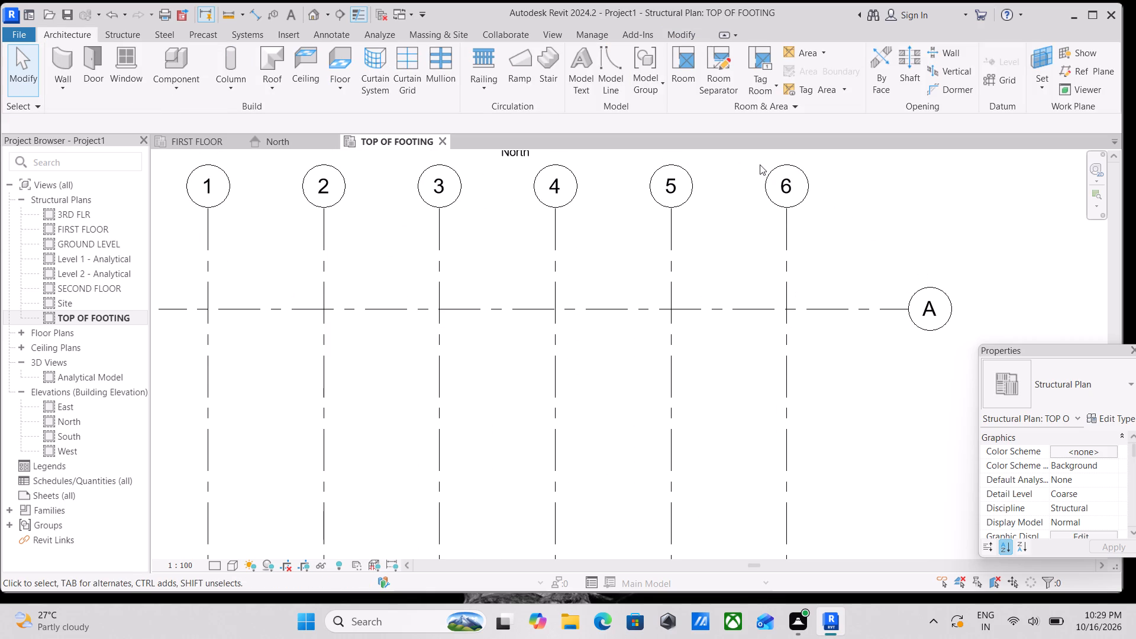
pyautogui.click(855, 312)
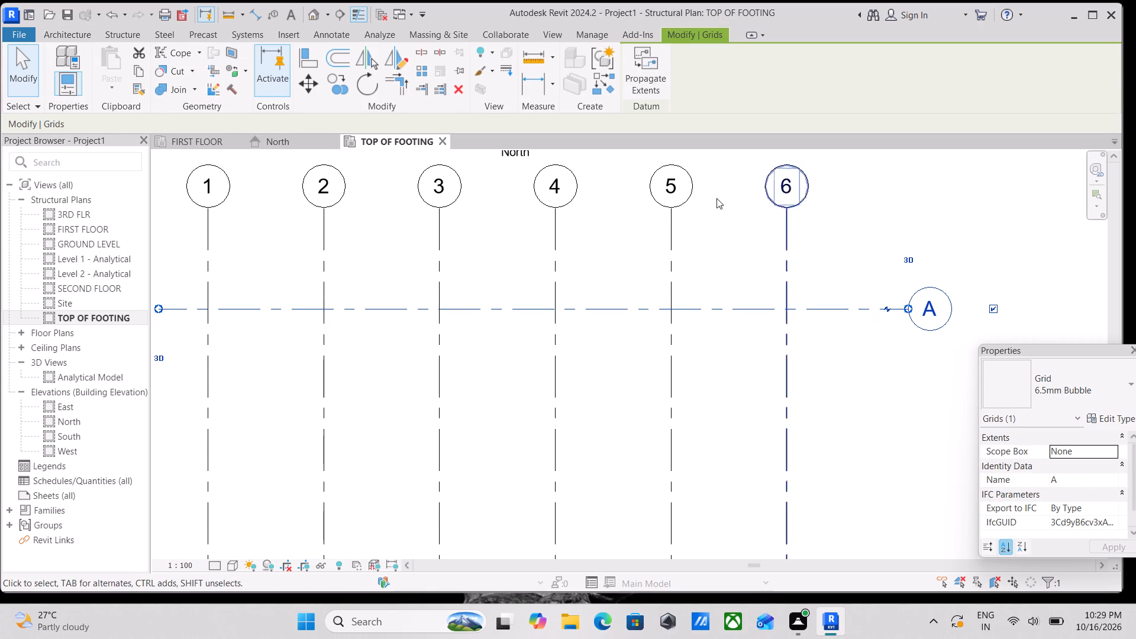
pyautogui.press('Escape')
pyautogui.write('GR')
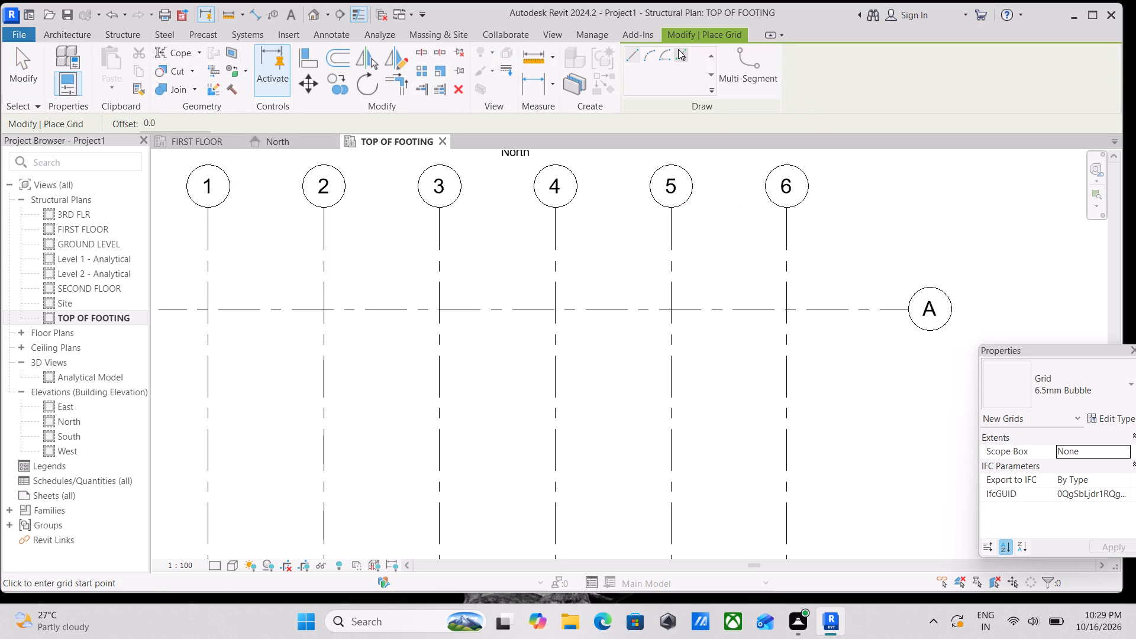
pyautogui.click(680, 53)
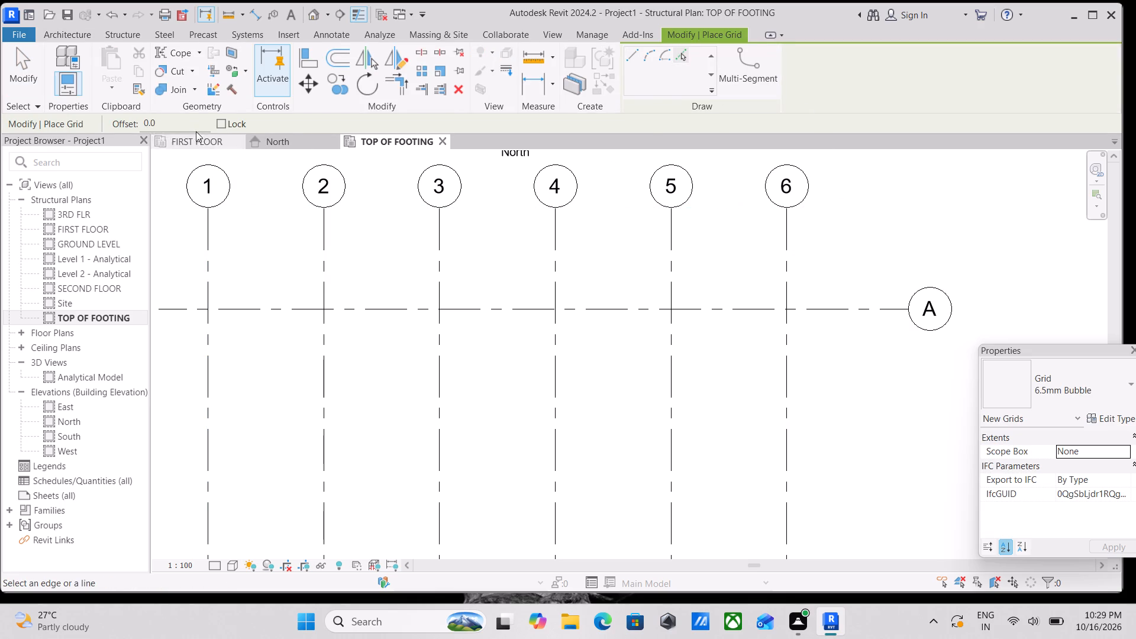
pyautogui.moveTo(175, 120); pyautogui.dragTo(117, 123)
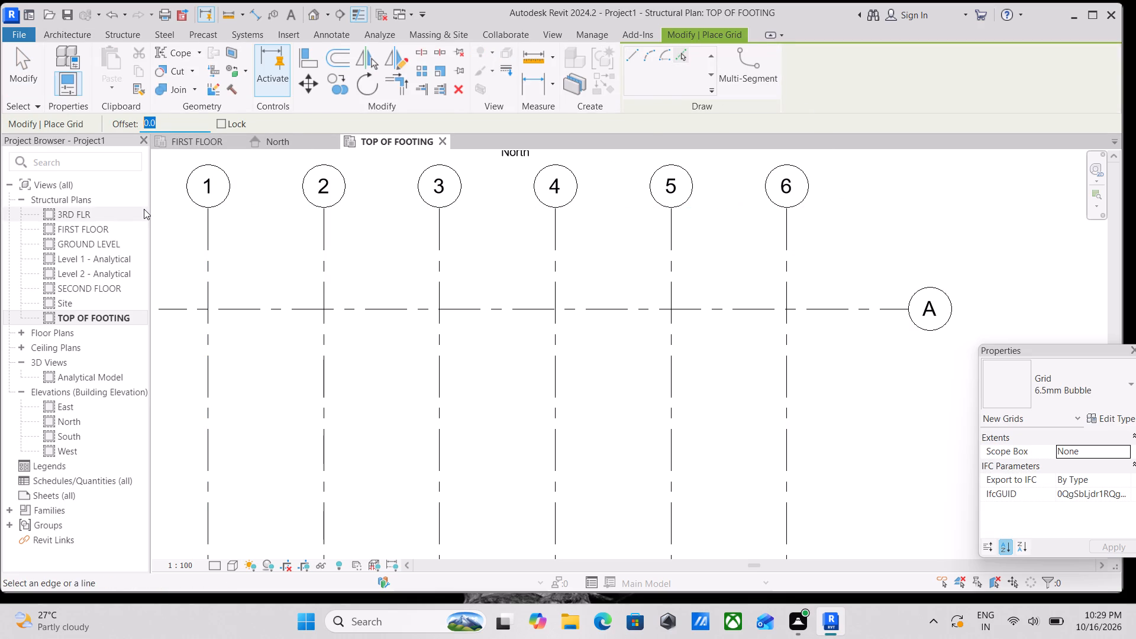
pyautogui.press('4')
pyautogui.write('000')
pyautogui.write('MM')
pyautogui.press('Return')
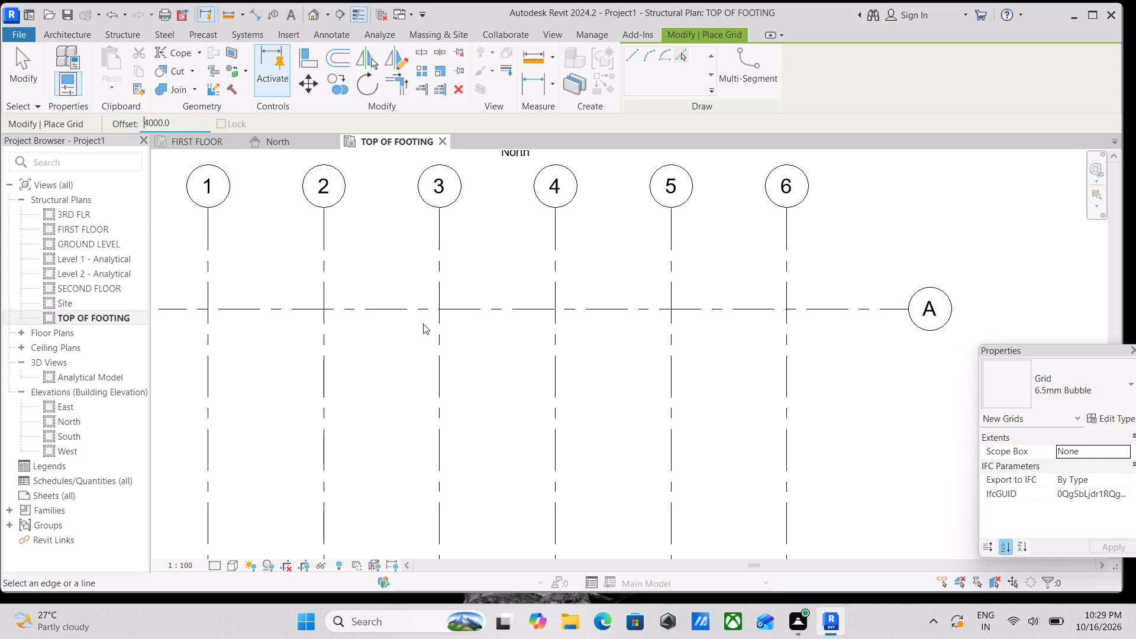
pyautogui.click(502, 311)
pyautogui.scroll(-3, 508, 320)
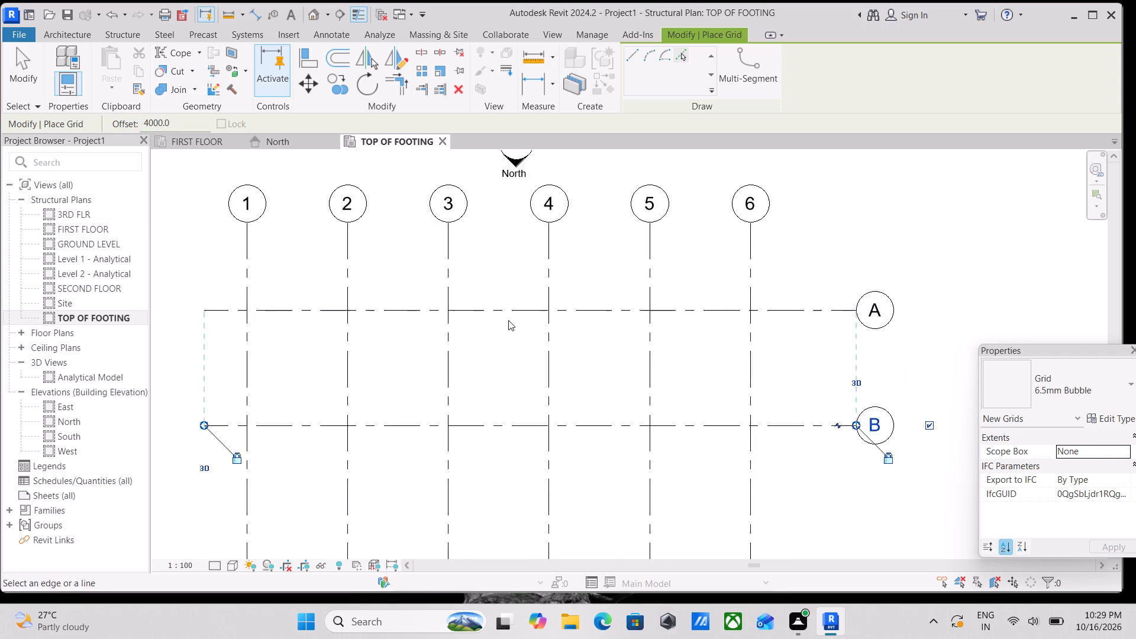
# Add three more horizontal grid lines south of grid B at successive 4000 mm offsets, completing grids C, D and E.
pyautogui.moveTo(509, 319); pyautogui.dragTo(527, 286, button='middle')
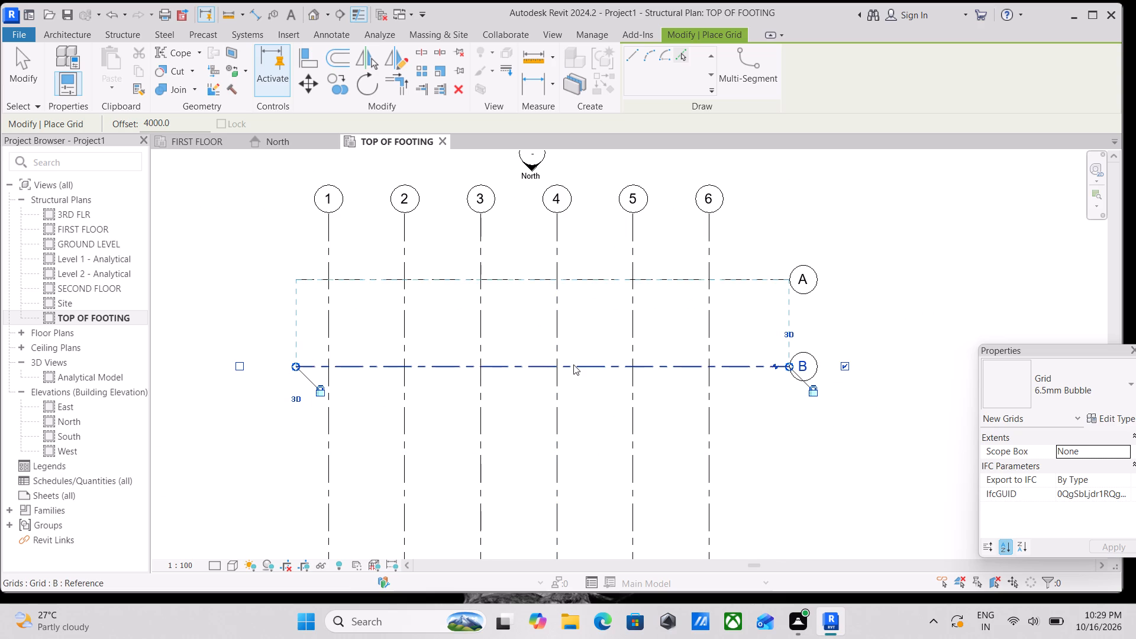
pyautogui.click(573, 370)
pyautogui.scroll(-1, 608, 406)
pyautogui.moveTo(608, 405); pyautogui.dragTo(589, 307, button='middle')
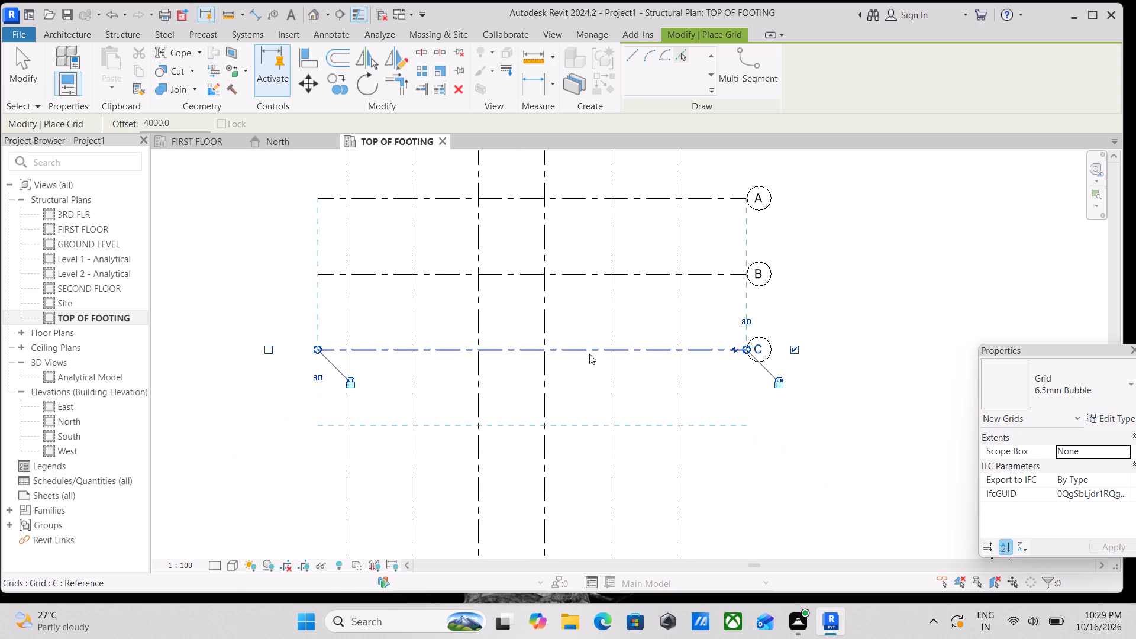
pyautogui.click(589, 354)
pyautogui.scroll(-1, 589, 354)
pyautogui.moveTo(589, 354); pyautogui.dragTo(589, 321, button='middle')
pyautogui.scroll(-2, 592, 330)
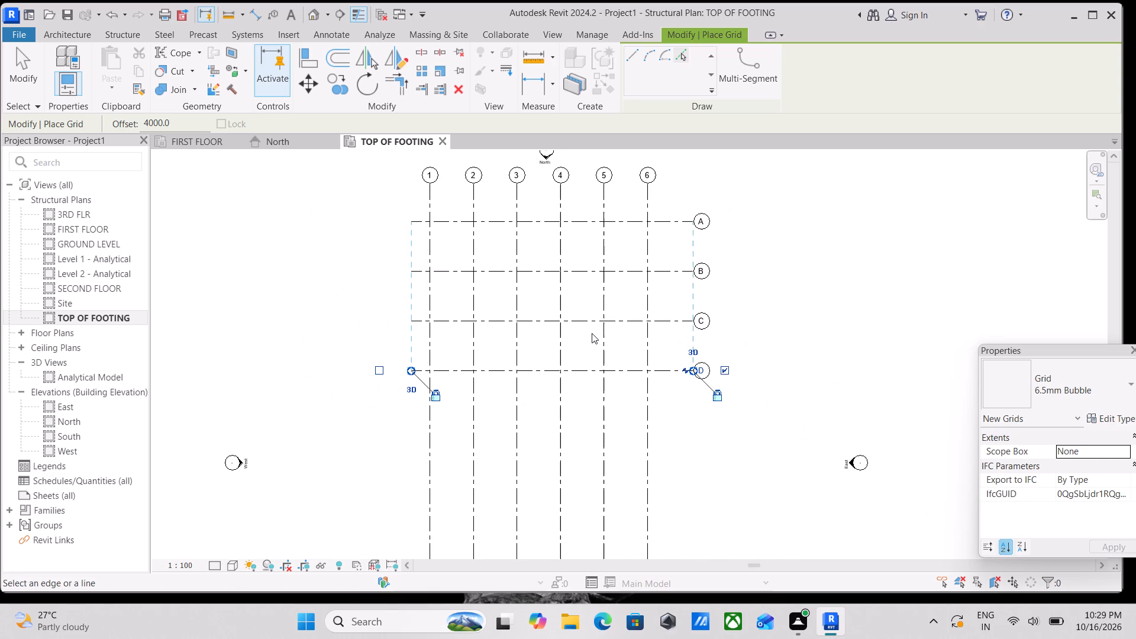
pyautogui.click(624, 376)
pyautogui.scroll(-2, 695, 428)
pyautogui.moveTo(698, 437); pyautogui.dragTo(677, 315, button='middle')
pyautogui.scroll(3, 679, 447)
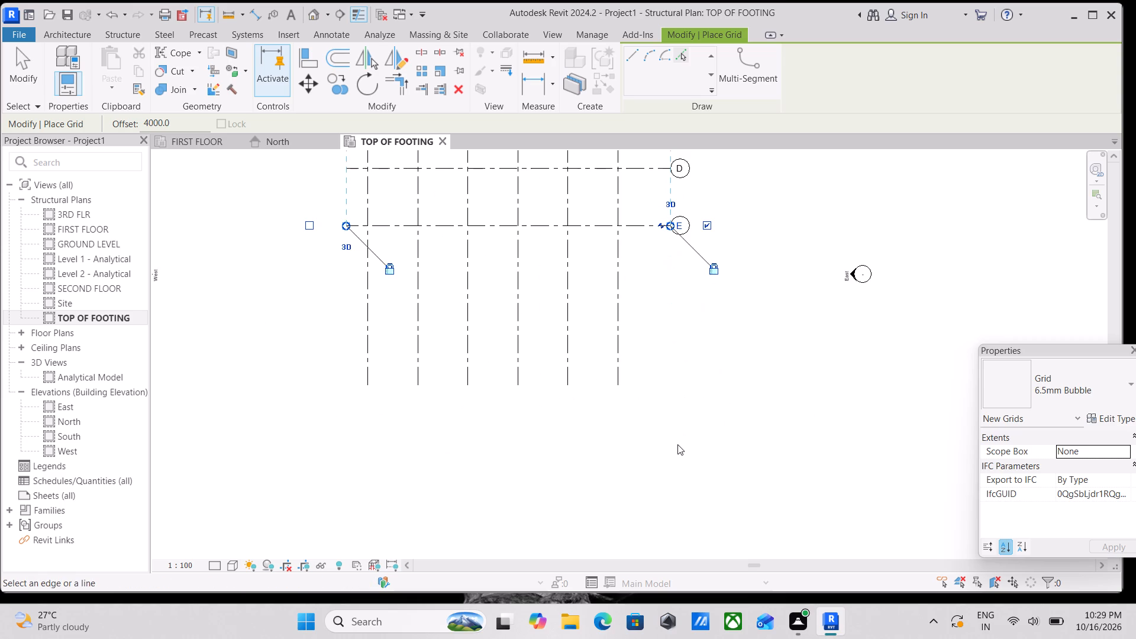
pyautogui.press('Escape')
pyautogui.scroll(-2, 657, 328)
pyautogui.moveTo(660, 322); pyautogui.dragTo(665, 400, button='middle')
pyautogui.press('Escape')
pyautogui.scroll(4, 668, 344)
pyautogui.press('Escape')
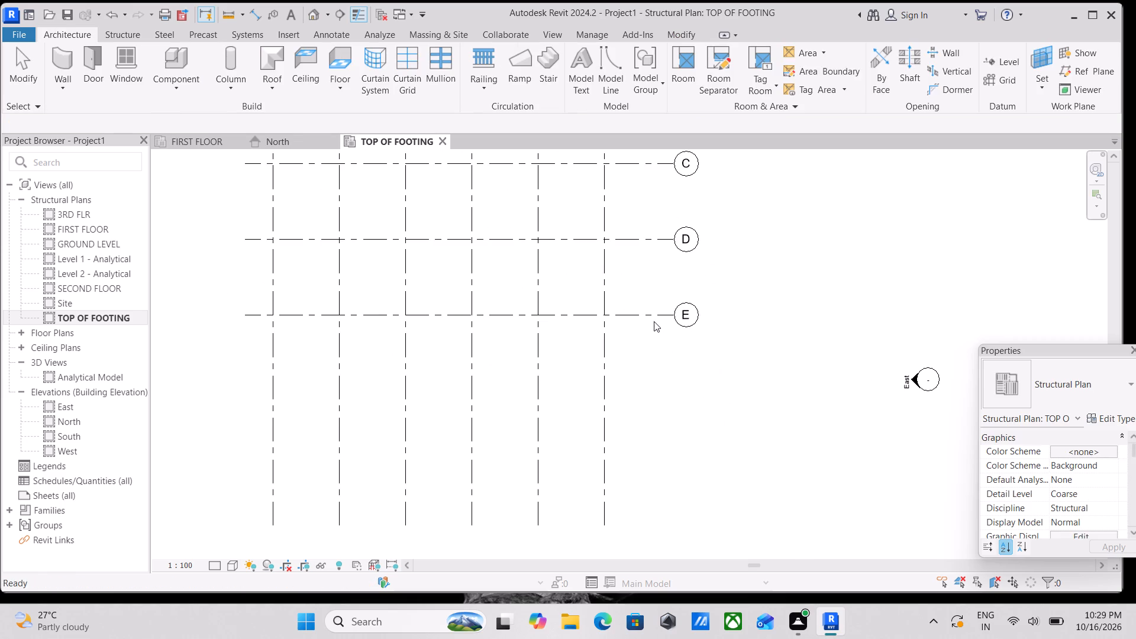
# Extend the aligned bubble ends of grids A to E eastward, about level with the East elevation marker.
pyautogui.click(651, 319)
pyautogui.scroll(-3, 660, 307)
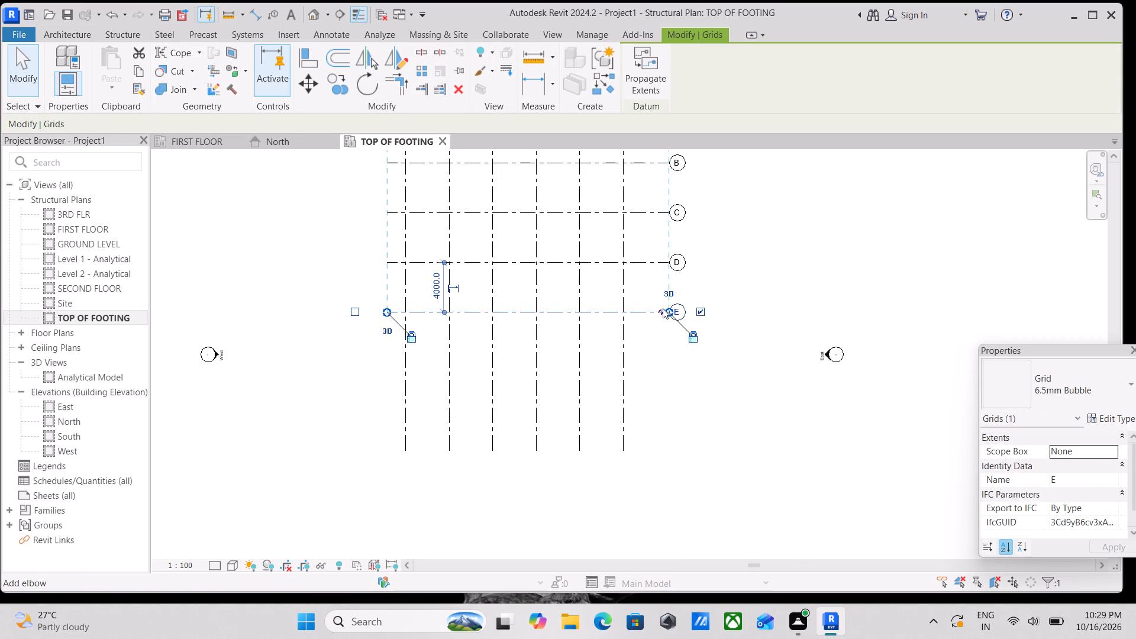
pyautogui.moveTo(669, 313); pyautogui.dragTo(753, 306)
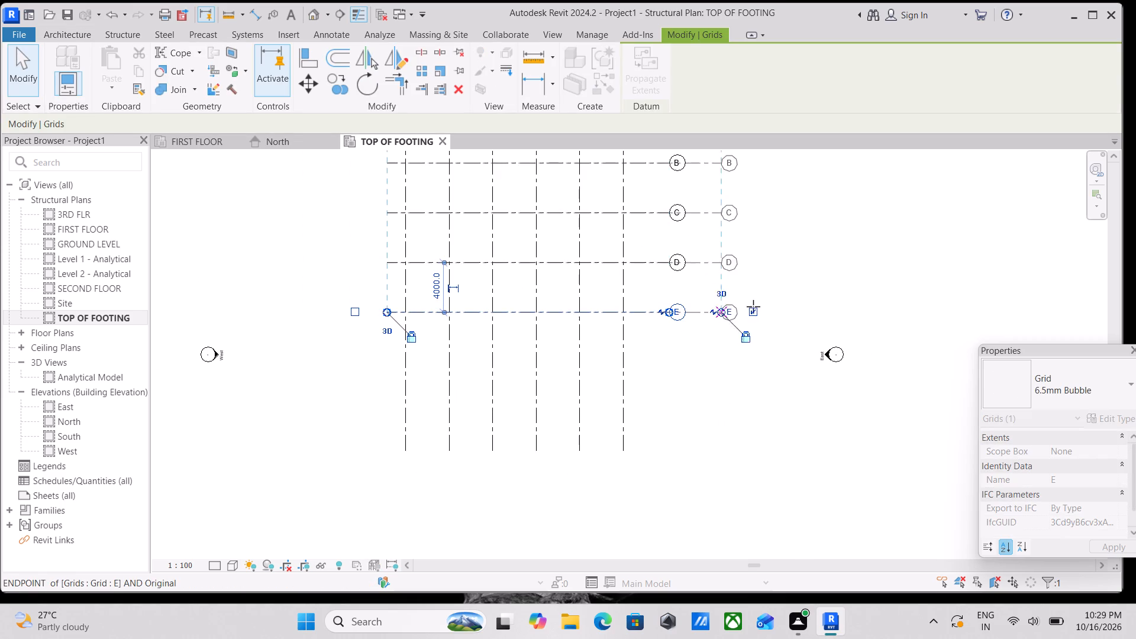
pyautogui.moveTo(753, 306); pyautogui.dragTo(828, 308)
pyautogui.press('Escape')
# Extend the aligned bubble ends of grids 1 to 6 northward, past the North elevation marker.
pyautogui.scroll(-3, 764, 322)
pyautogui.moveTo(741, 325); pyautogui.dragTo(770, 381, button='middle')
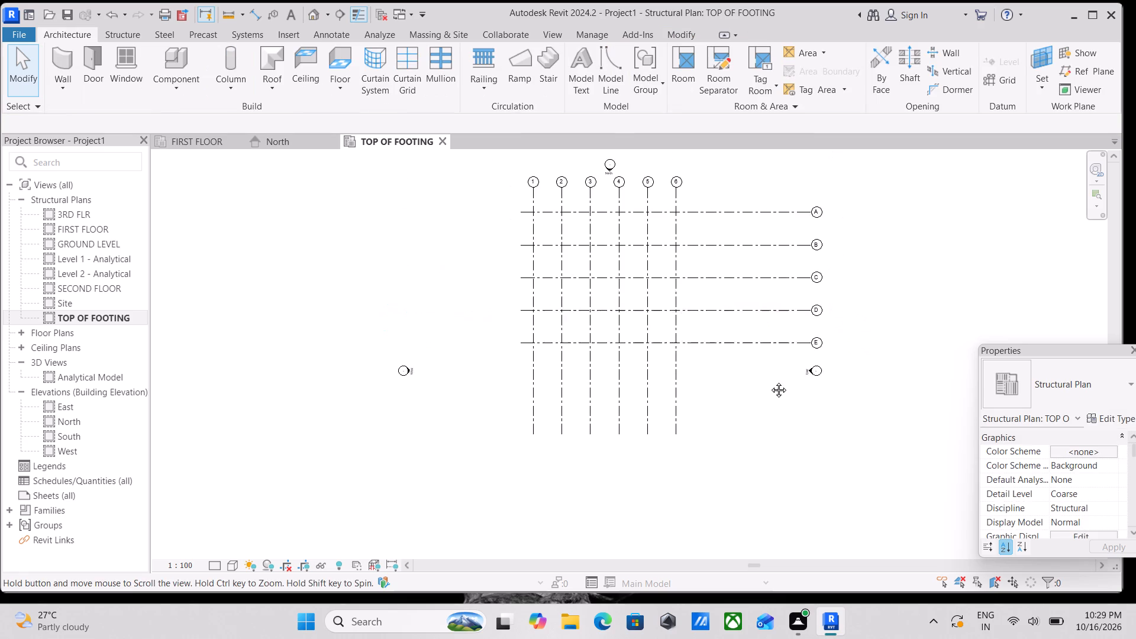
pyautogui.moveTo(770, 381); pyautogui.dragTo(772, 390, button='middle')
pyautogui.scroll(3, 603, 259)
pyautogui.scroll(3, 563, 232)
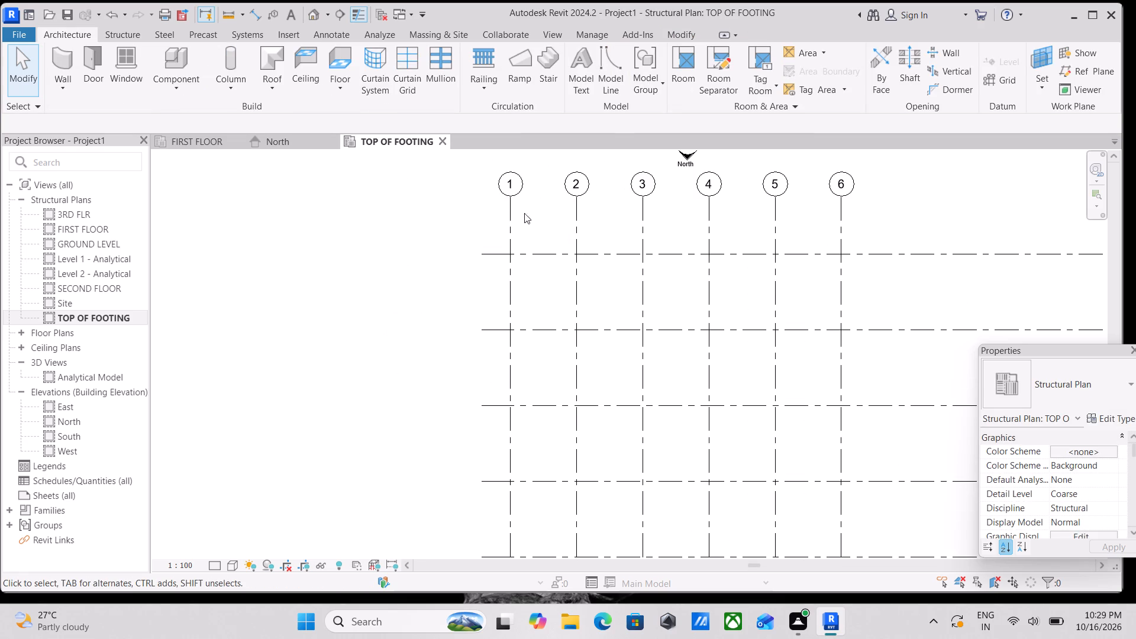
pyautogui.click(515, 221)
pyautogui.moveTo(508, 196); pyautogui.dragTo(507, 164)
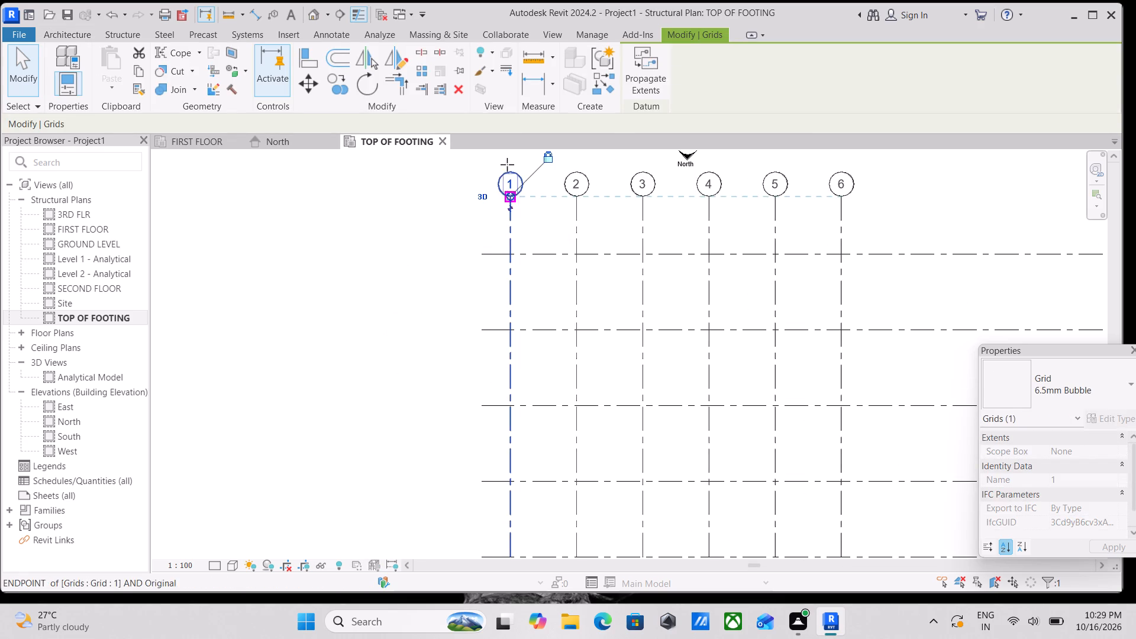
pyautogui.moveTo(507, 164); pyautogui.dragTo(505, 69)
pyautogui.scroll(-1, 514, 168)
pyautogui.moveTo(514, 169); pyautogui.dragTo(517, 255, button='middle')
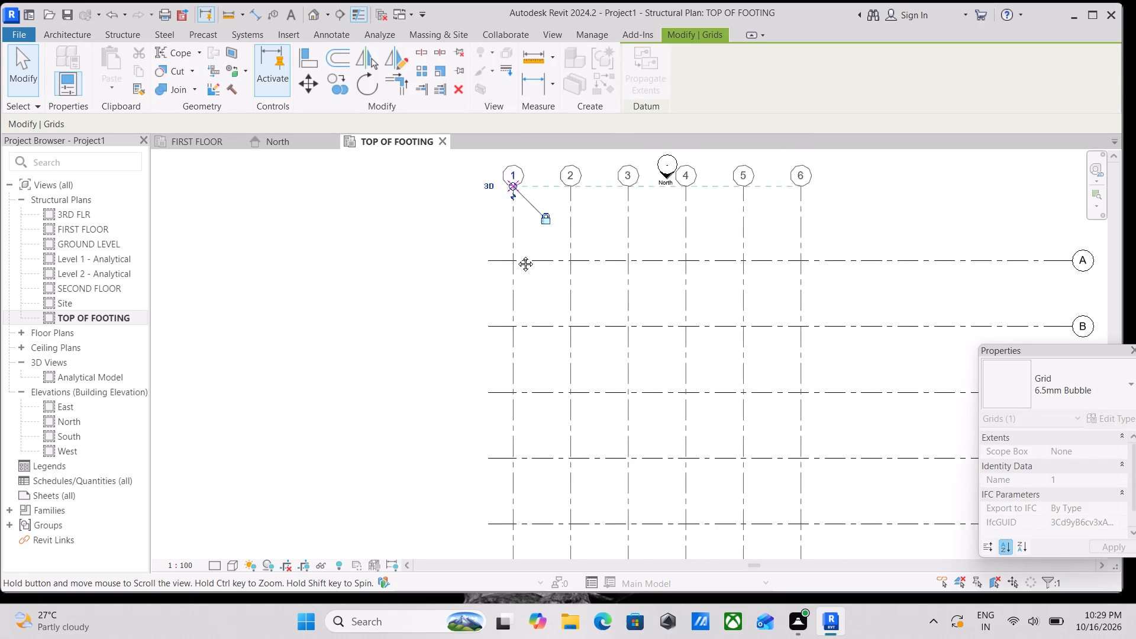
pyautogui.moveTo(517, 255); pyautogui.dragTo(518, 338, button='middle')
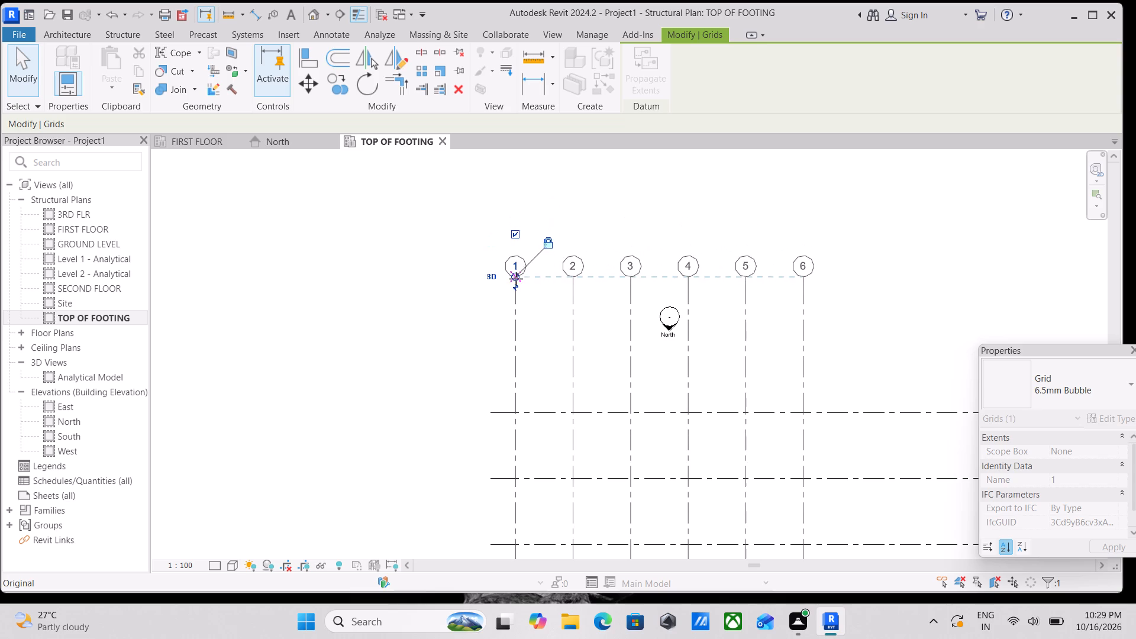
pyautogui.click(516, 279)
pyautogui.press('Escape')
pyautogui.press('Escape')
pyautogui.scroll(-3, 343, 235)
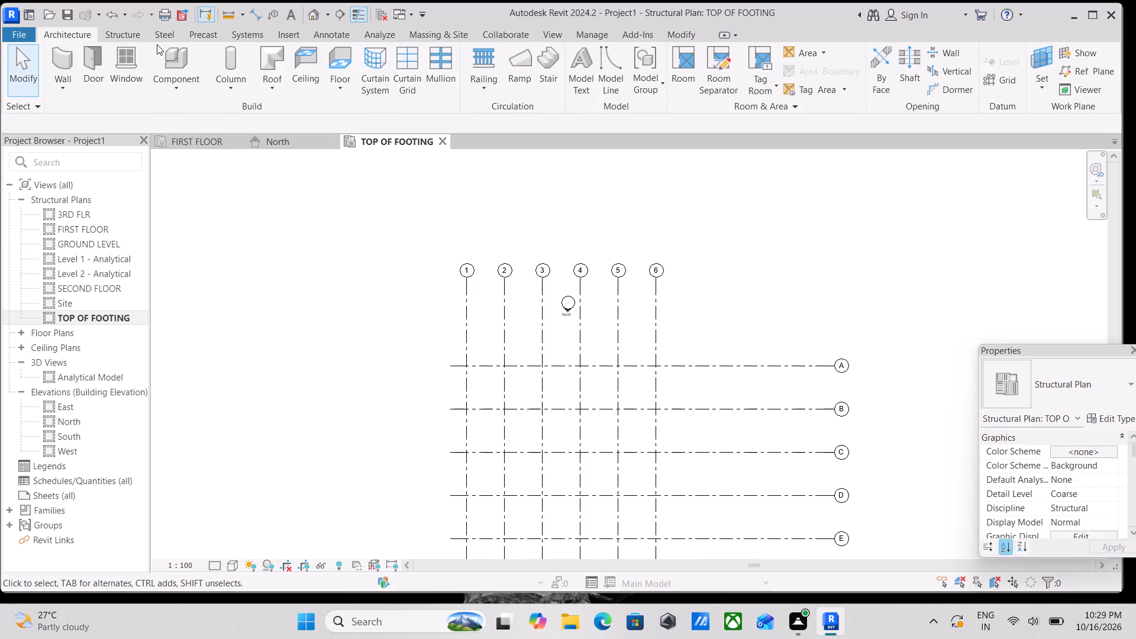
# Place an isolated M_Footing-Rectangular 1800 x 1200 x 450mm foundation at the intersection of grids 1 and A.
pyautogui.click(117, 34)
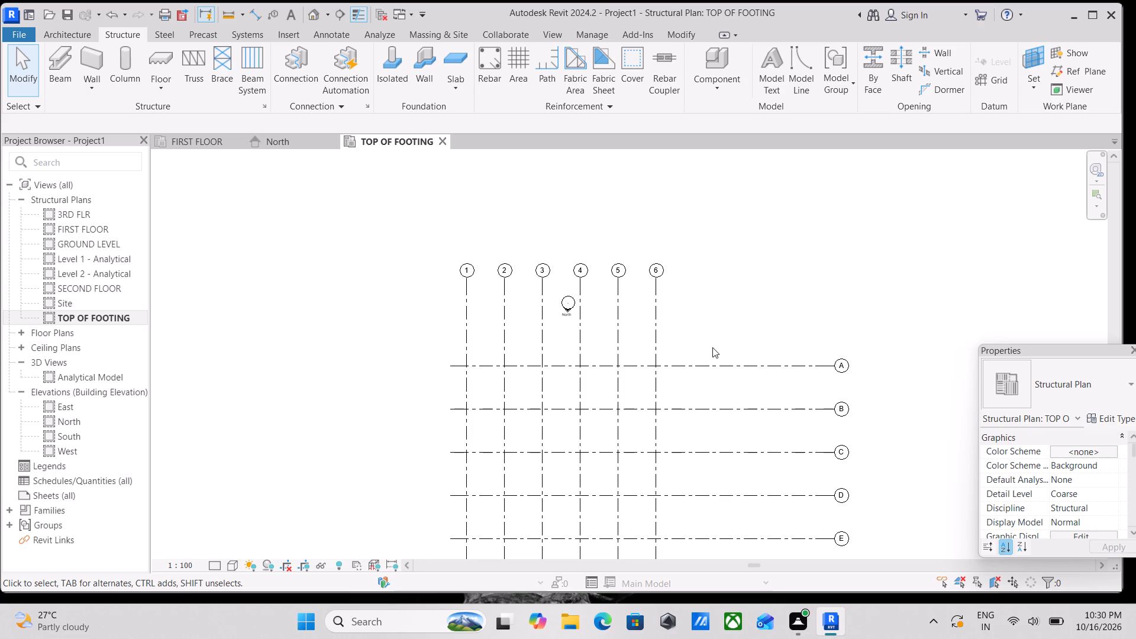
pyautogui.scroll(2, 749, 257)
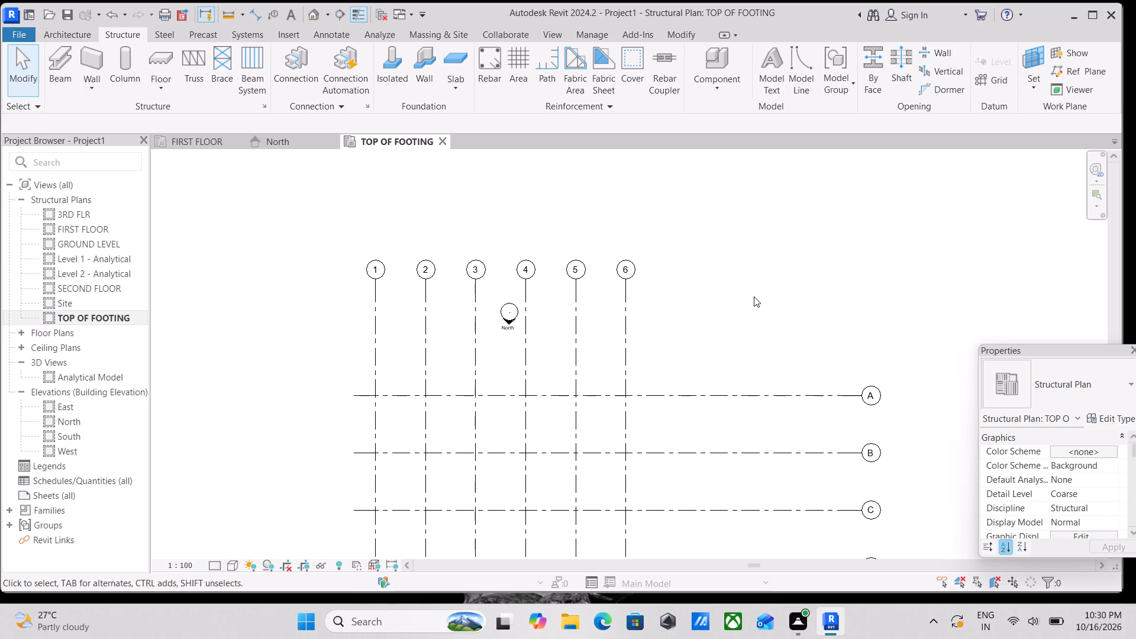
pyautogui.scroll(3, 646, 268)
pyautogui.scroll(2, 597, 366)
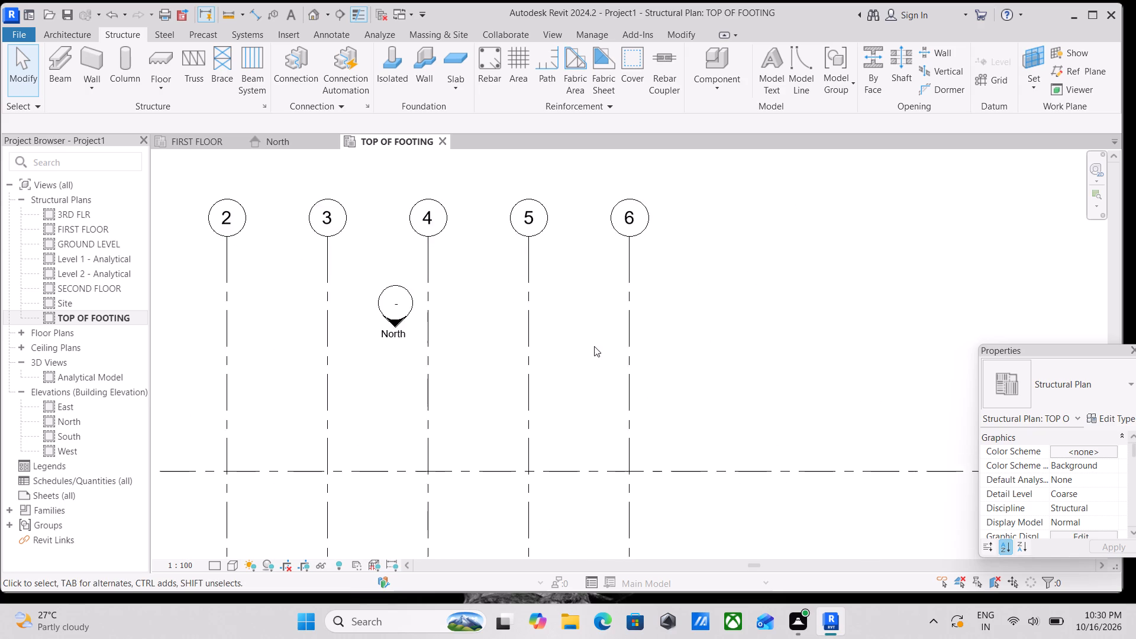
pyautogui.scroll(-1, 594, 343)
pyautogui.moveTo(594, 340); pyautogui.dragTo(661, 175, button='middle')
pyautogui.press('Escape')
pyautogui.moveTo(328, 306); pyautogui.dragTo(540, 272, button='middle')
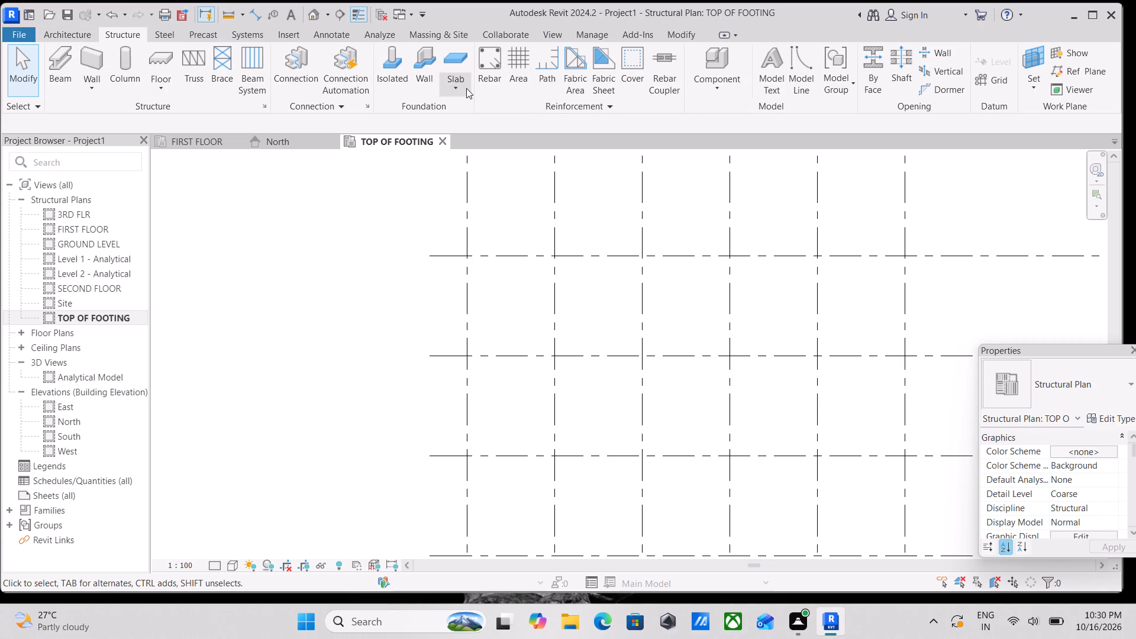
pyautogui.click(398, 86)
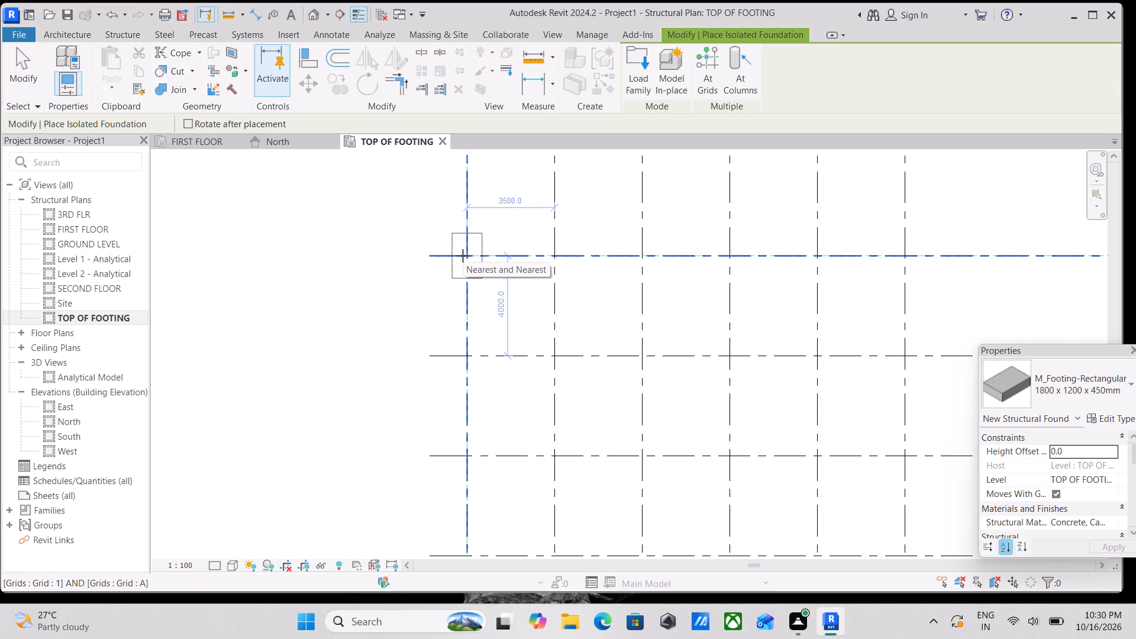
pyautogui.scroll(-7, 463, 256)
pyautogui.scroll(8, 463, 256)
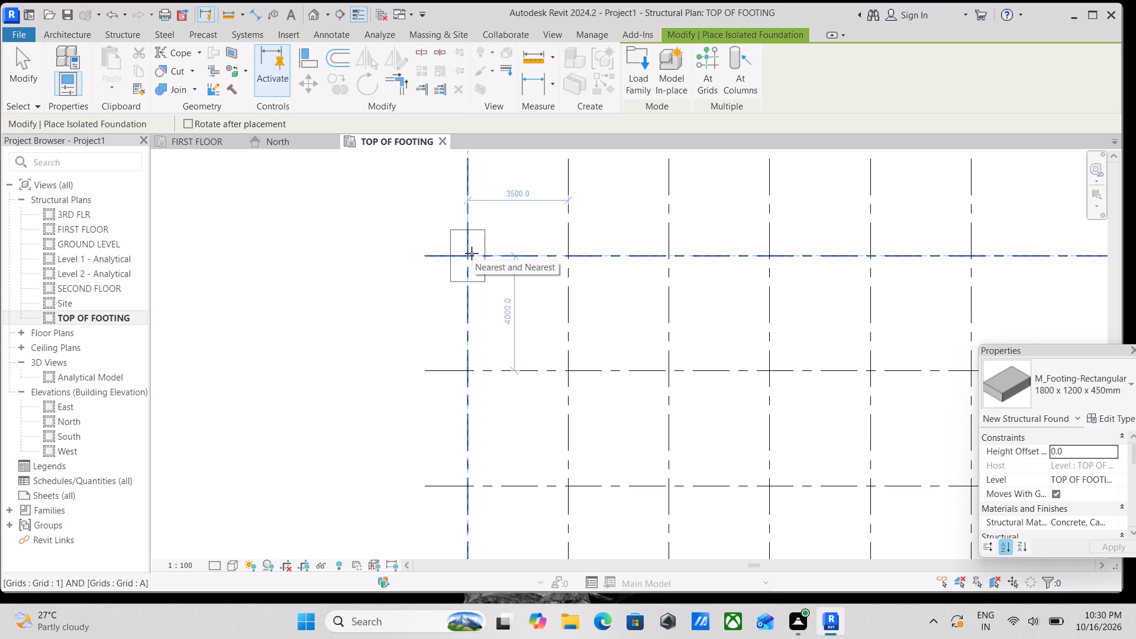
pyautogui.click(466, 253)
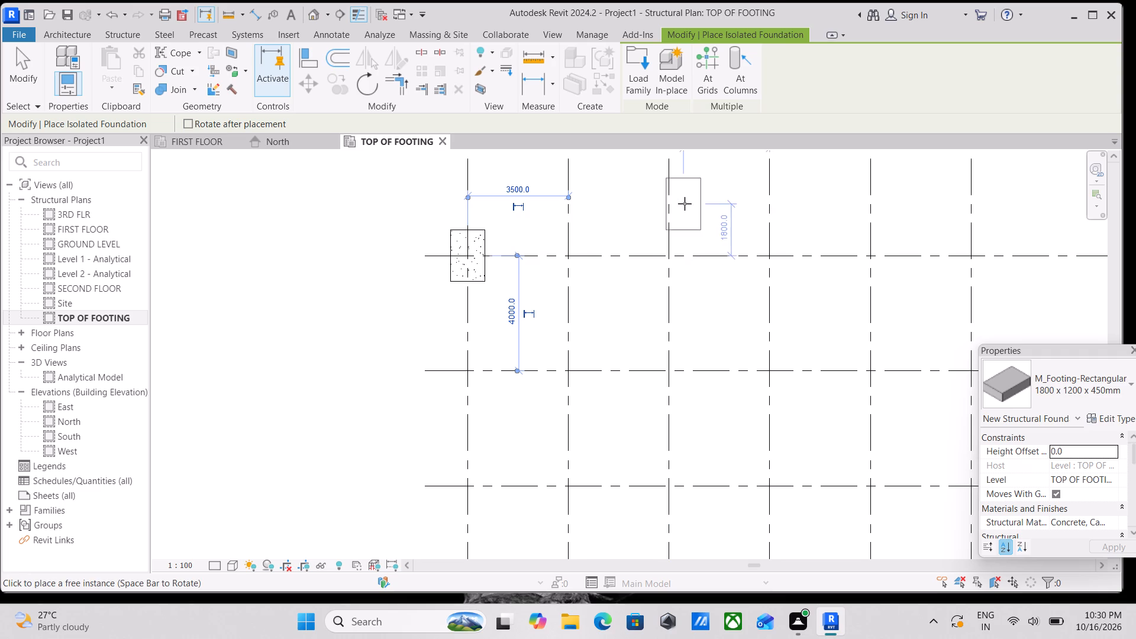
# Place five more 1800 x 1200 x 450mm isolated footings along grid A at its intersections with grids 2 to 6.
pyautogui.click(568, 256)
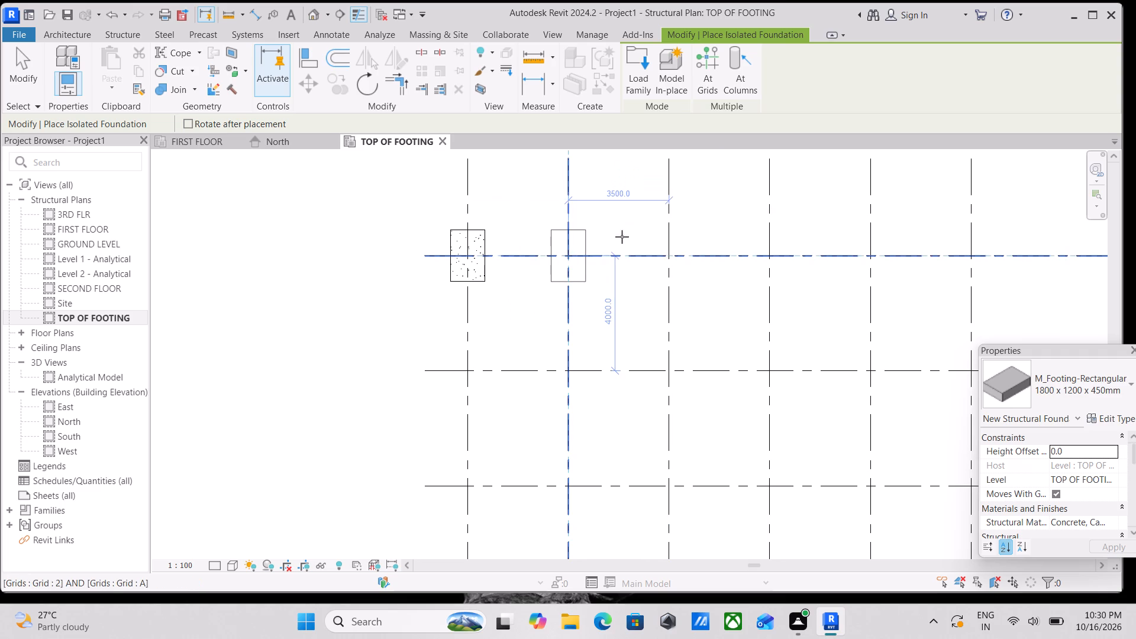
pyautogui.click(674, 251)
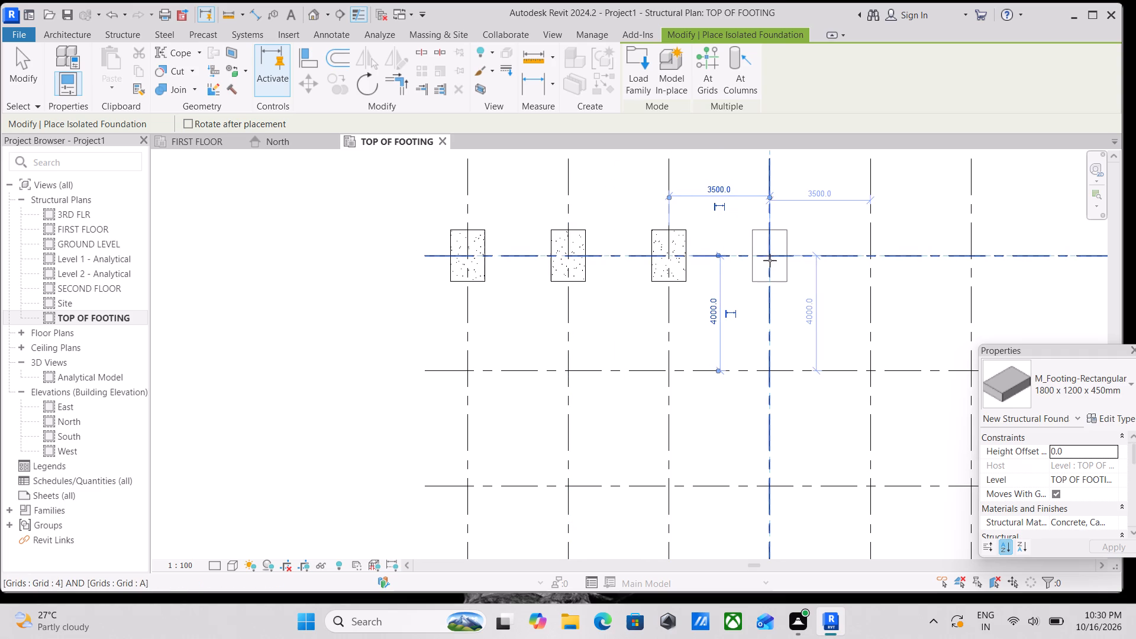
pyautogui.click(768, 260)
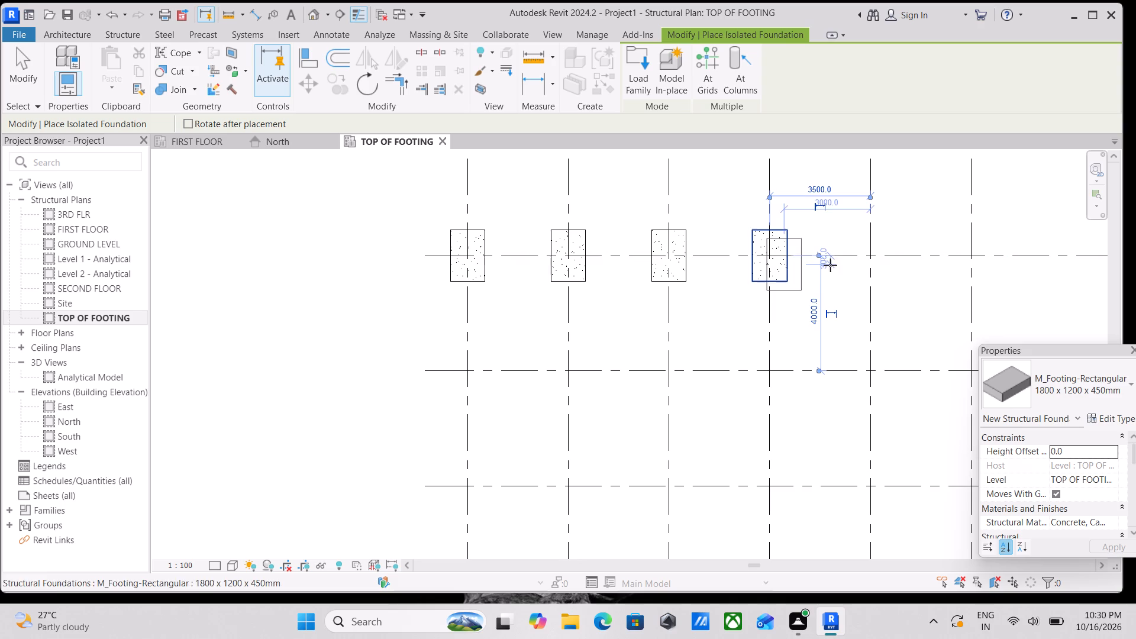
pyautogui.click(869, 256)
pyautogui.click(971, 258)
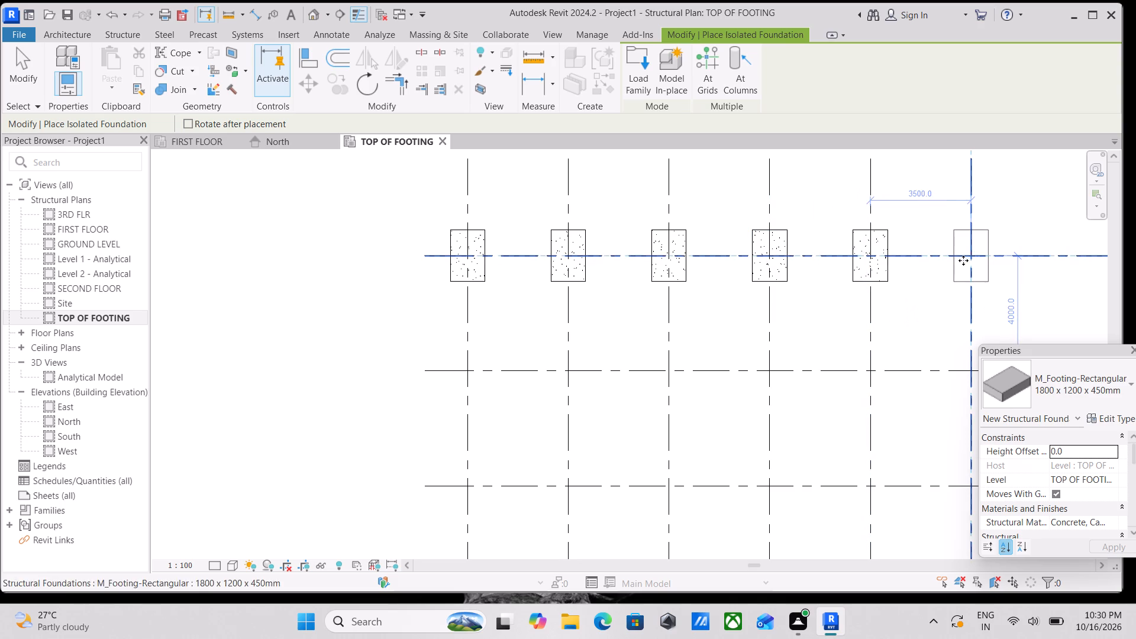
# Place 1800 x 1200 x 450mm isolated footings along grid E at its intersections with grids 1, 2 and 3.
pyautogui.scroll(-2, 693, 274)
pyautogui.moveTo(682, 273); pyautogui.dragTo(685, 207, button='middle')
pyautogui.scroll(-3, 554, 262)
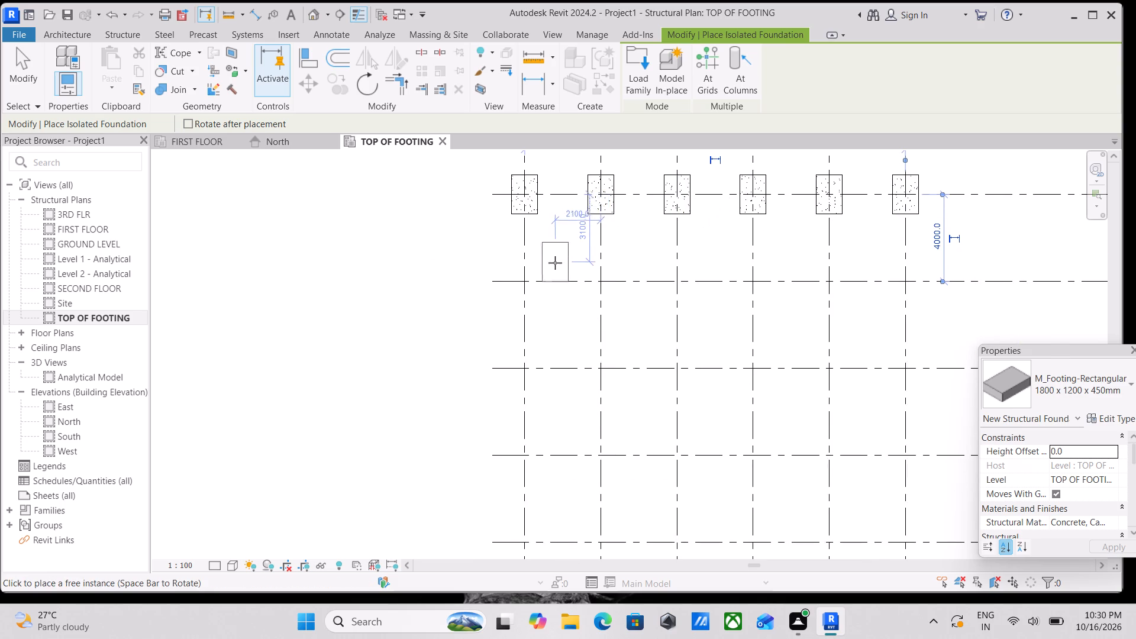
pyautogui.scroll(-3, 580, 328)
pyautogui.scroll(4, 554, 435)
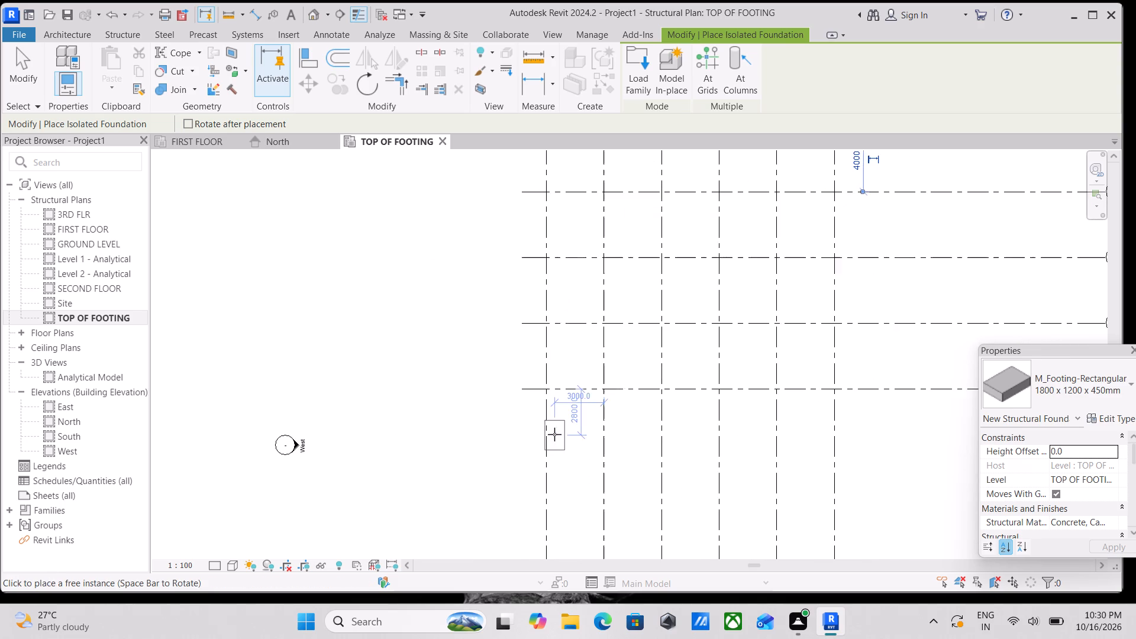
pyautogui.scroll(12, 559, 416)
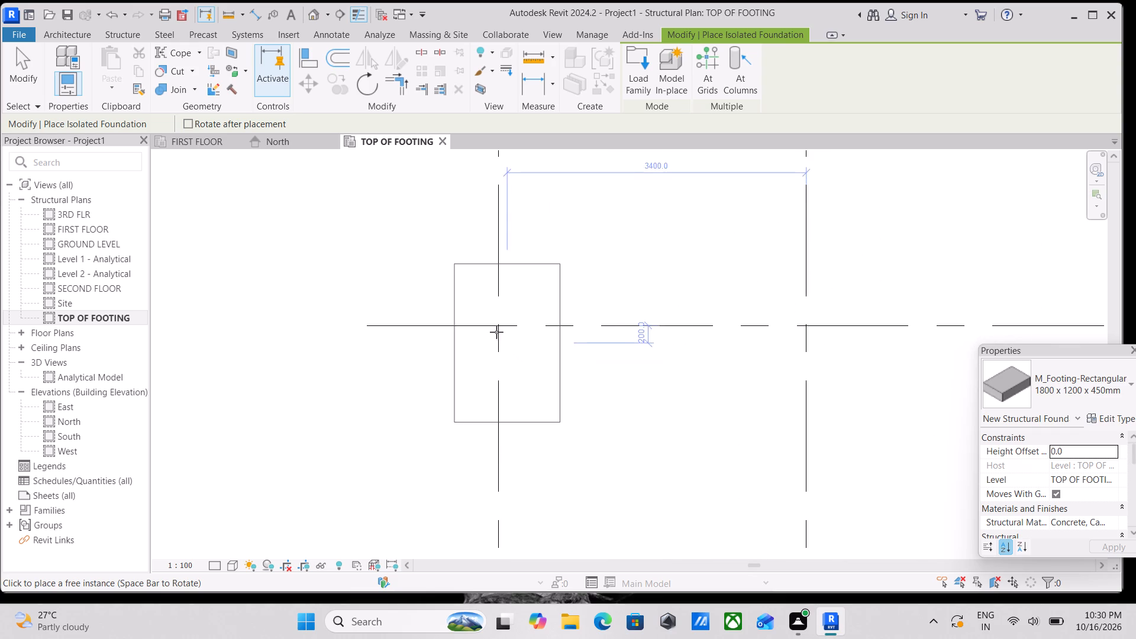
pyautogui.click(498, 323)
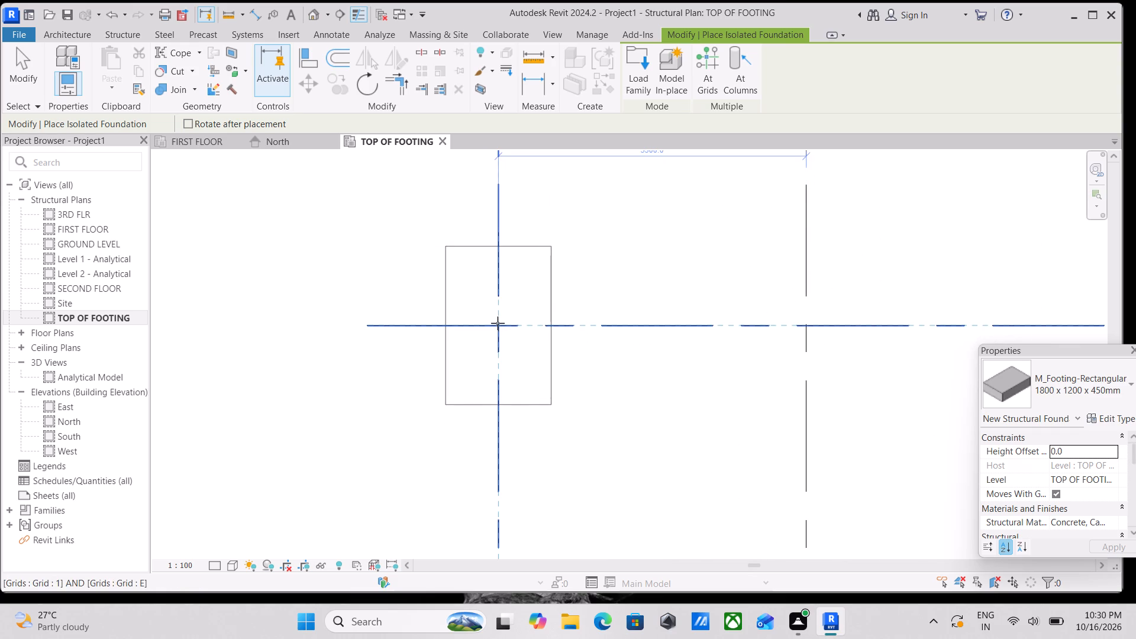
pyautogui.click(803, 325)
pyautogui.scroll(-3, 803, 325)
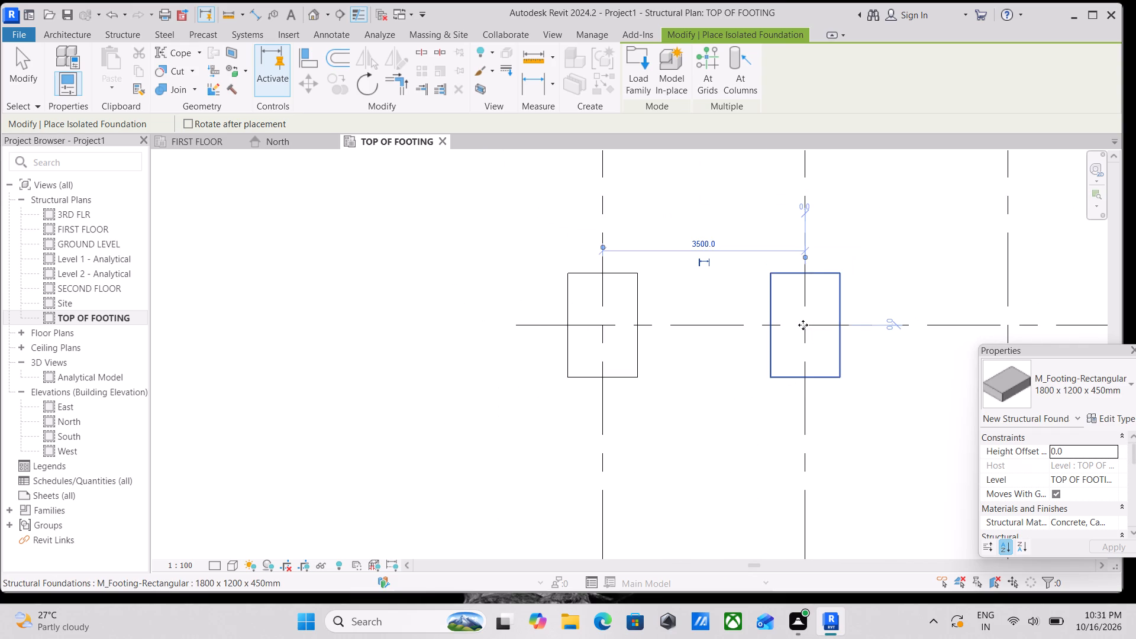
pyautogui.moveTo(803, 325); pyautogui.dragTo(556, 313, button='middle')
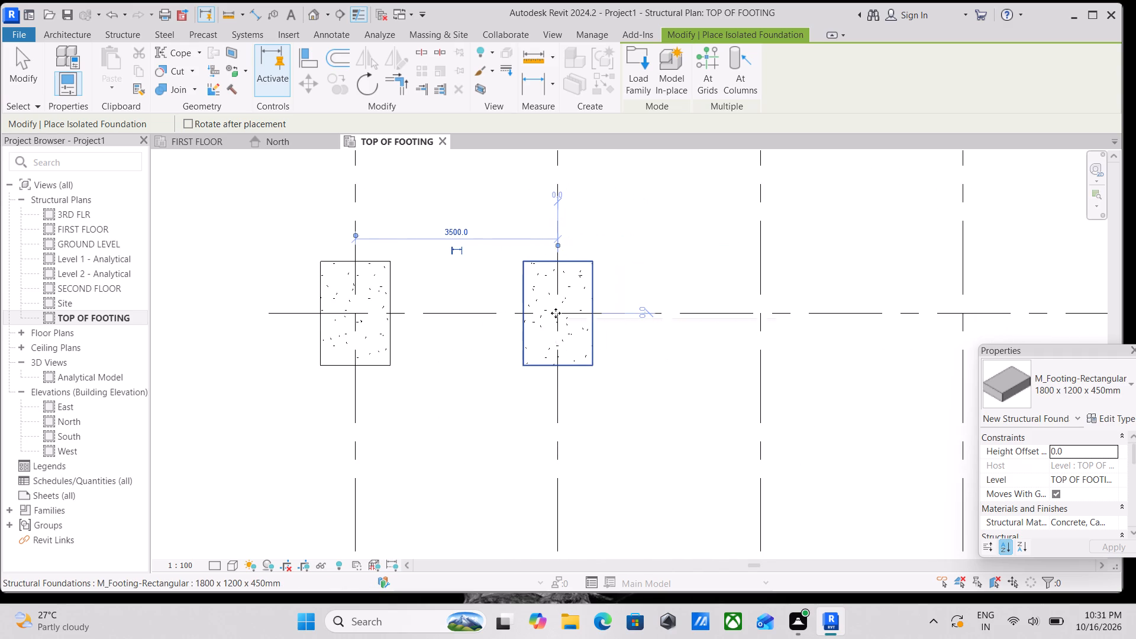
pyautogui.click(755, 315)
# Complete the grid E row with 1800 x 1200 x 450mm isolated footings at grids 4, 5 and 6.
pyautogui.scroll(-4, 755, 315)
pyautogui.moveTo(755, 315); pyautogui.dragTo(532, 330, button='middle')
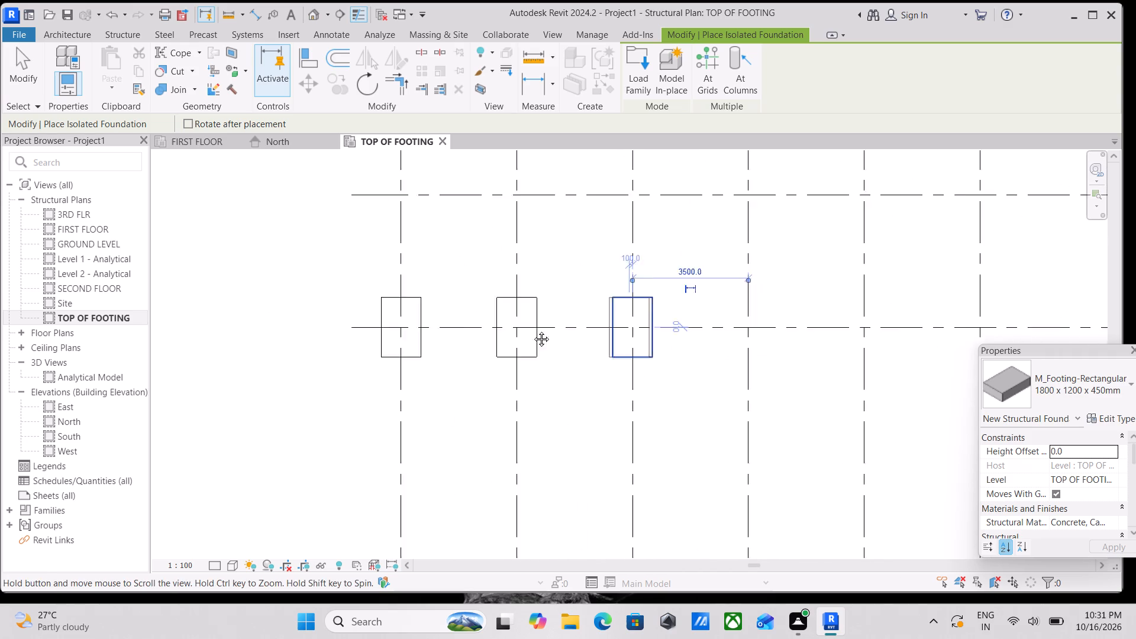
pyautogui.moveTo(532, 330); pyautogui.dragTo(506, 328, button='middle')
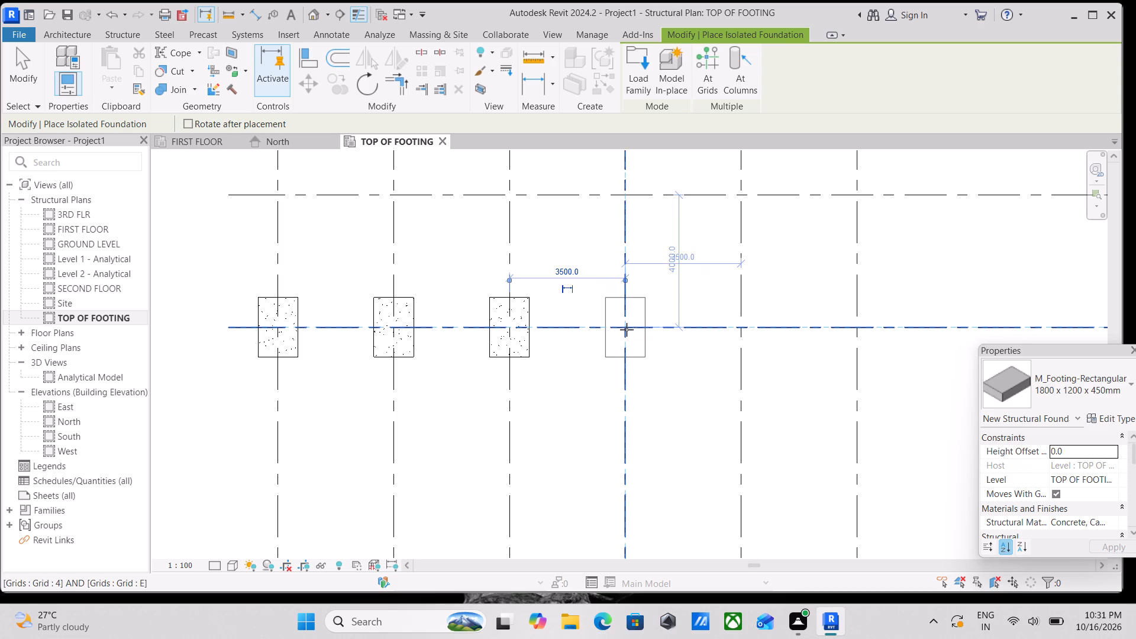
pyautogui.click(627, 330)
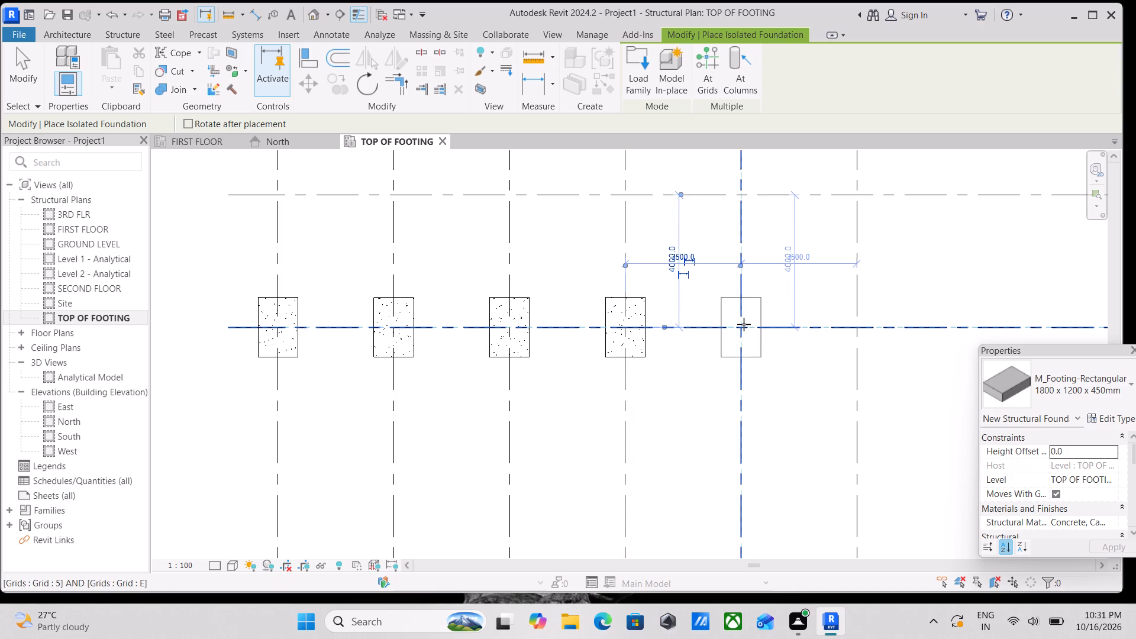
pyautogui.click(744, 324)
pyautogui.scroll(-5, 744, 324)
pyautogui.moveTo(741, 324); pyautogui.dragTo(645, 367, button='middle')
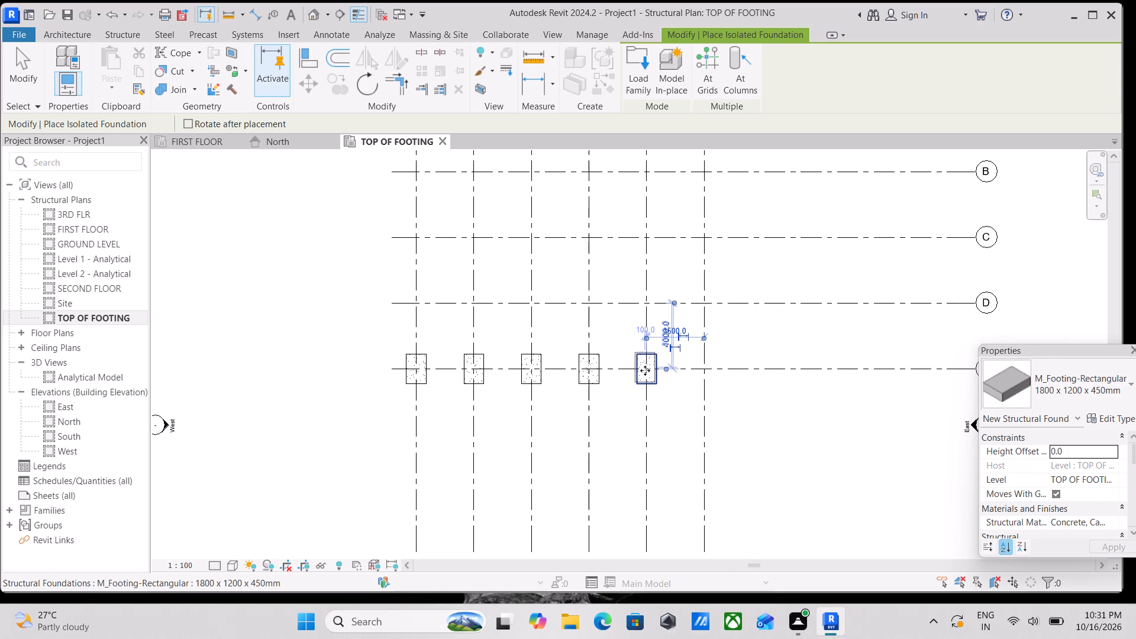
pyautogui.scroll(3, 724, 380)
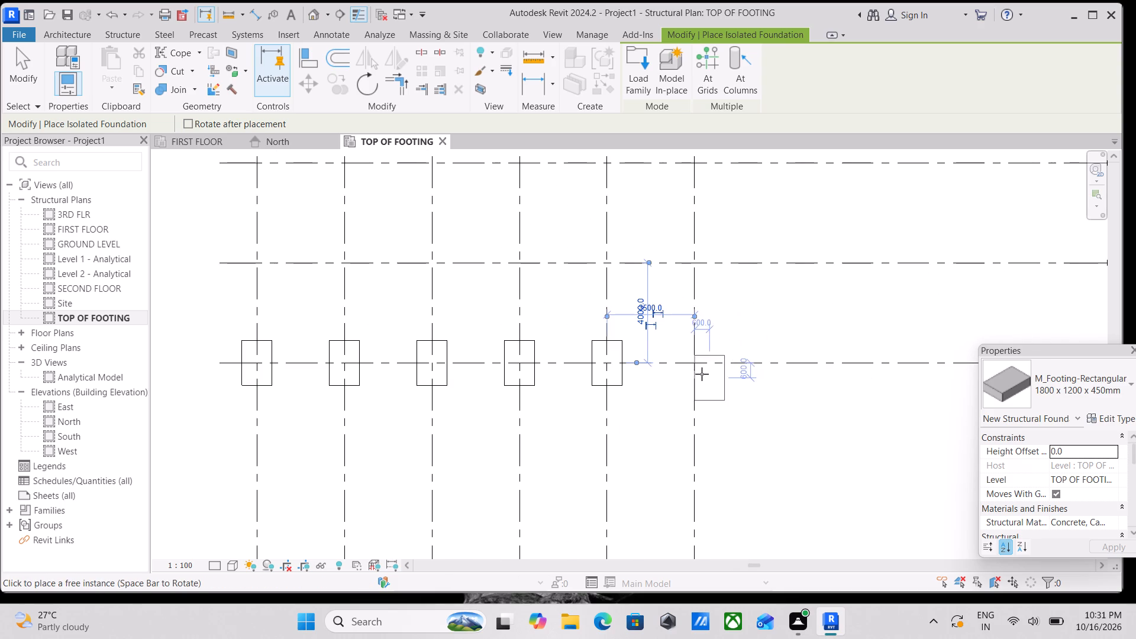
pyautogui.click(696, 362)
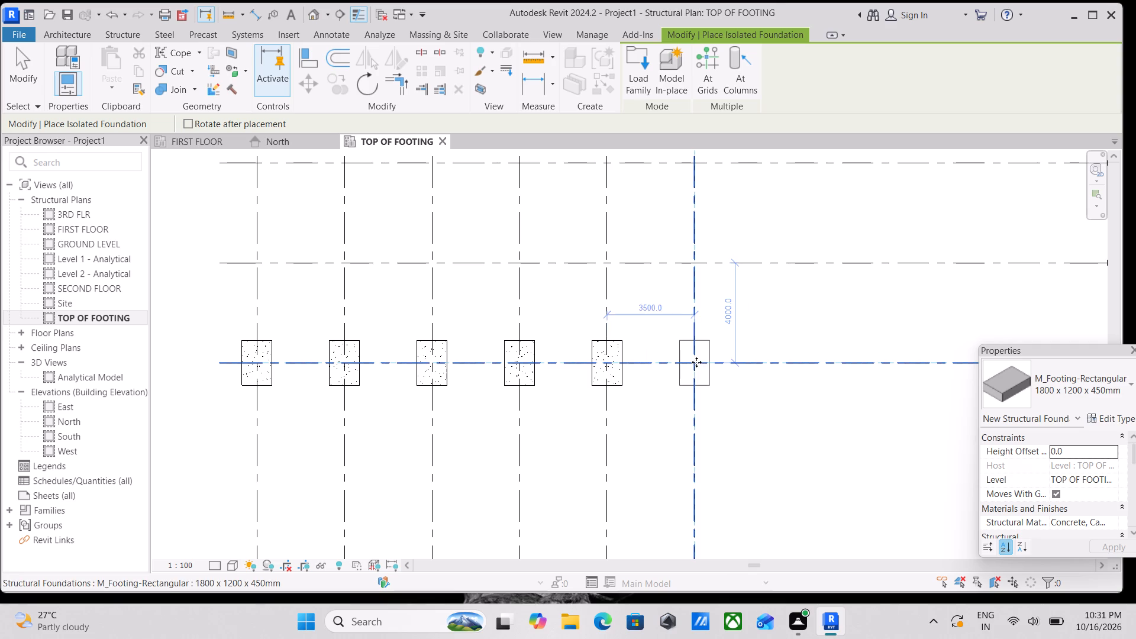
# Place six 1800 x 1200 x 450mm isolated footings along grid D, working from grid 6 to grid 1.
pyautogui.scroll(-3, 696, 362)
pyautogui.moveTo(696, 362); pyautogui.dragTo(700, 406, button='middle')
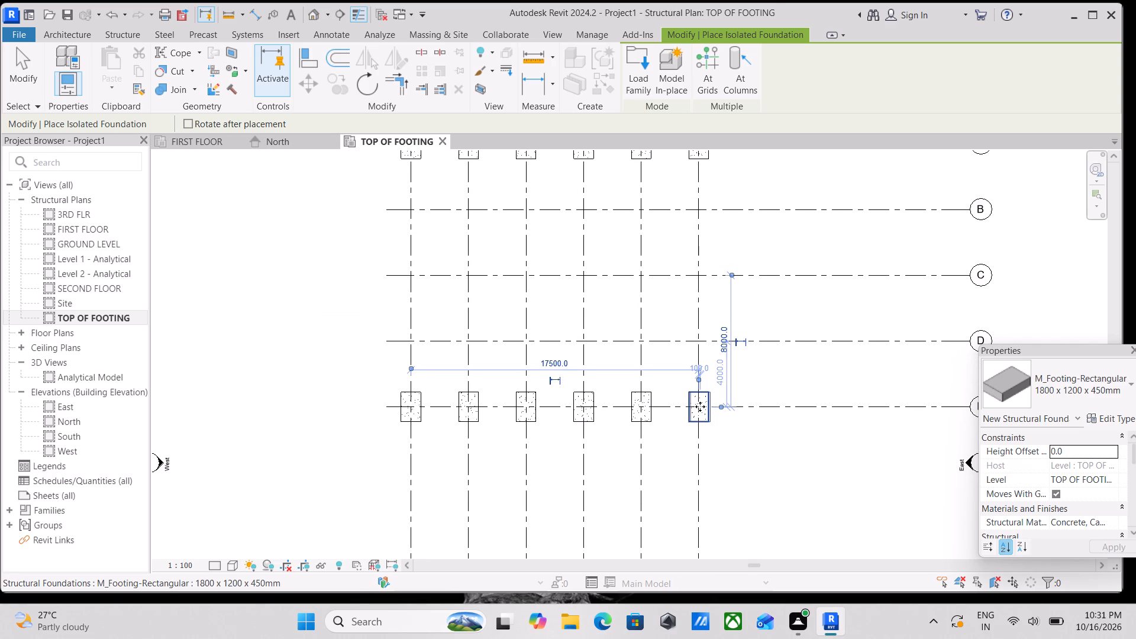
pyautogui.scroll(2, 709, 347)
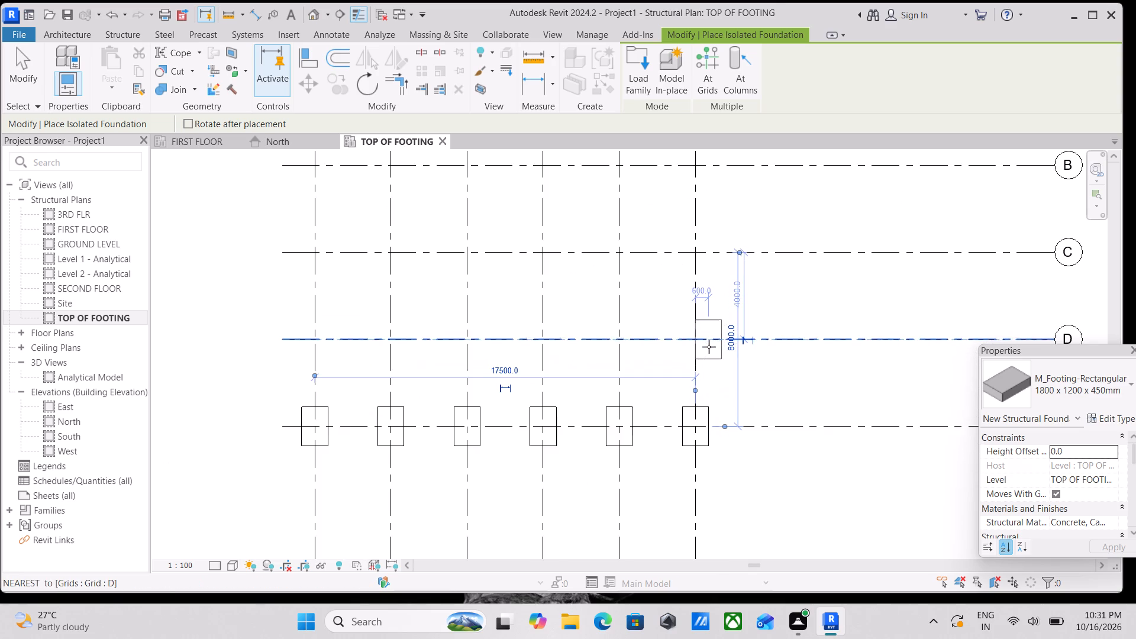
pyautogui.scroll(3, 703, 346)
pyautogui.click(689, 335)
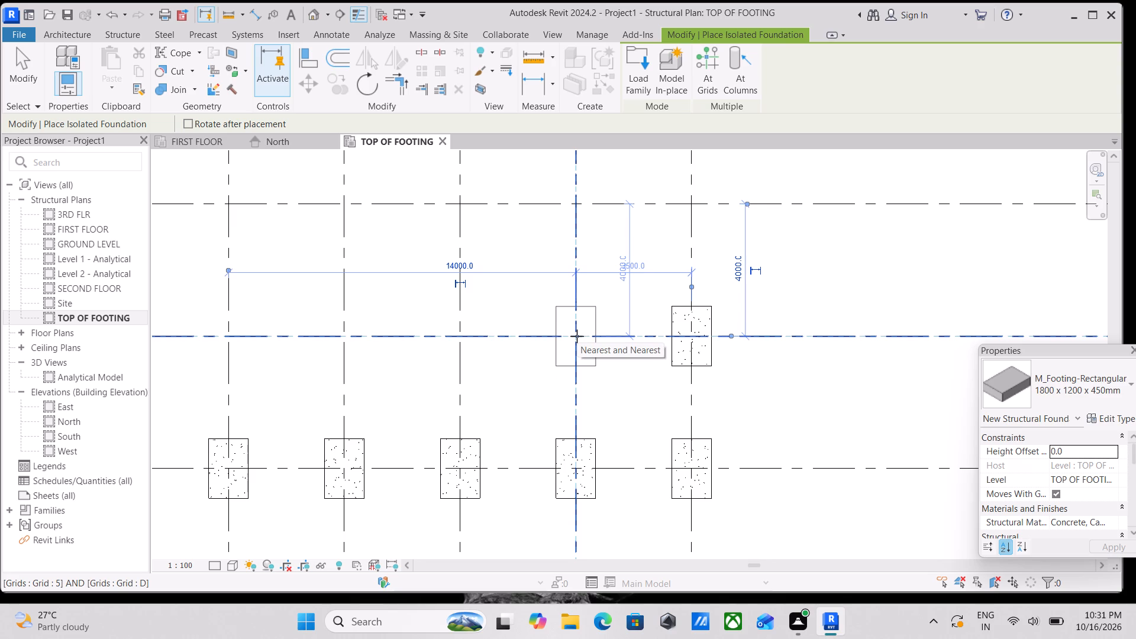
pyautogui.click(577, 336)
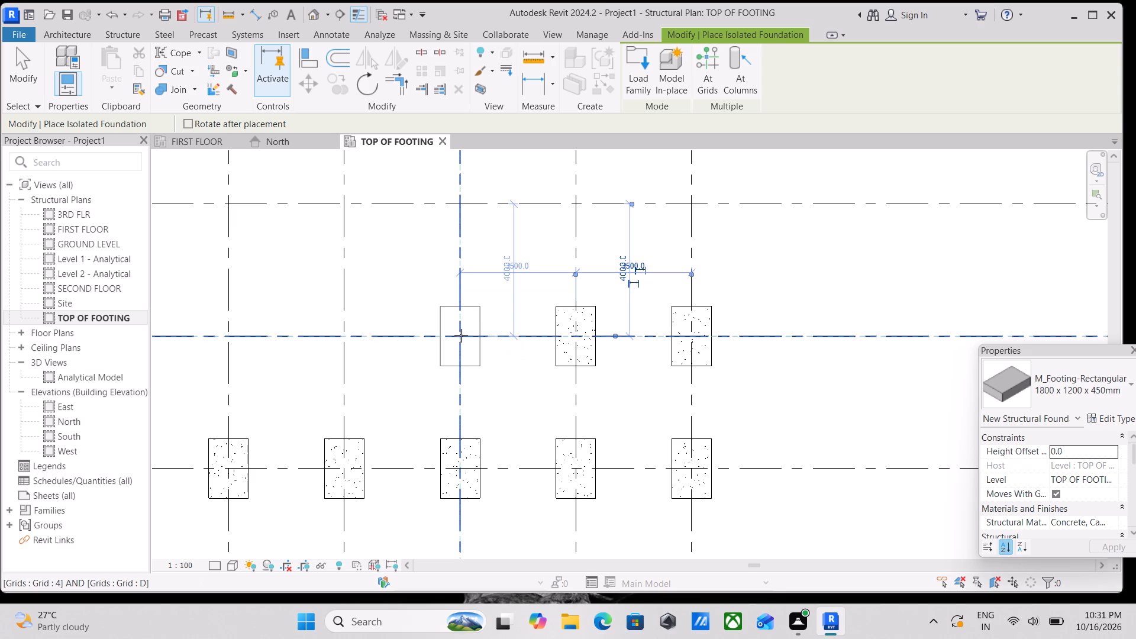
pyautogui.click(461, 335)
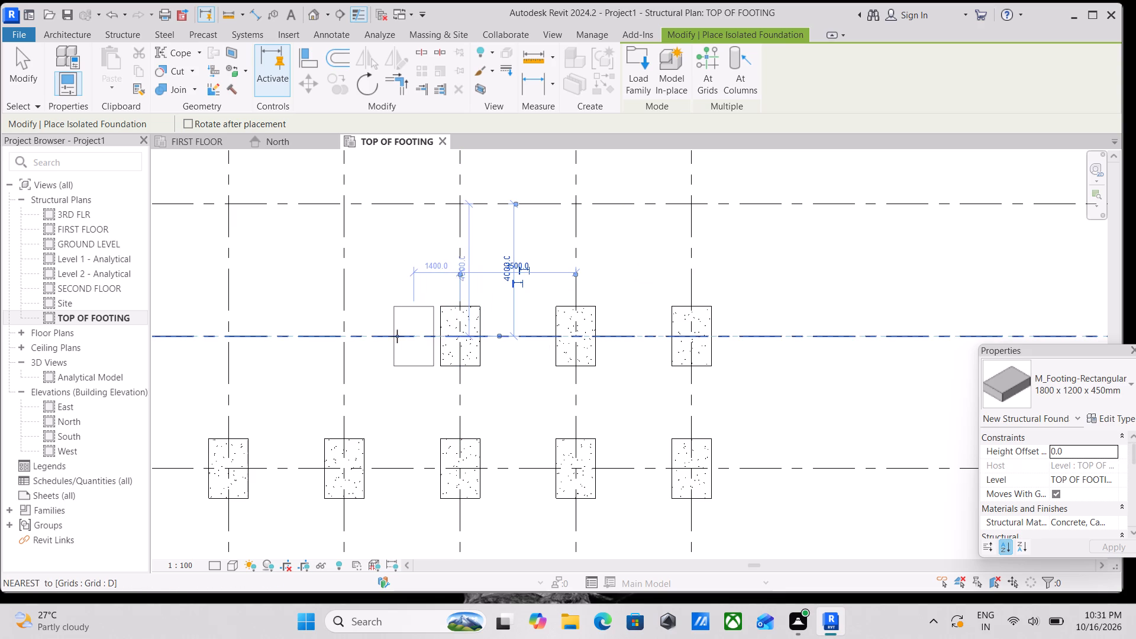
pyautogui.click(346, 333)
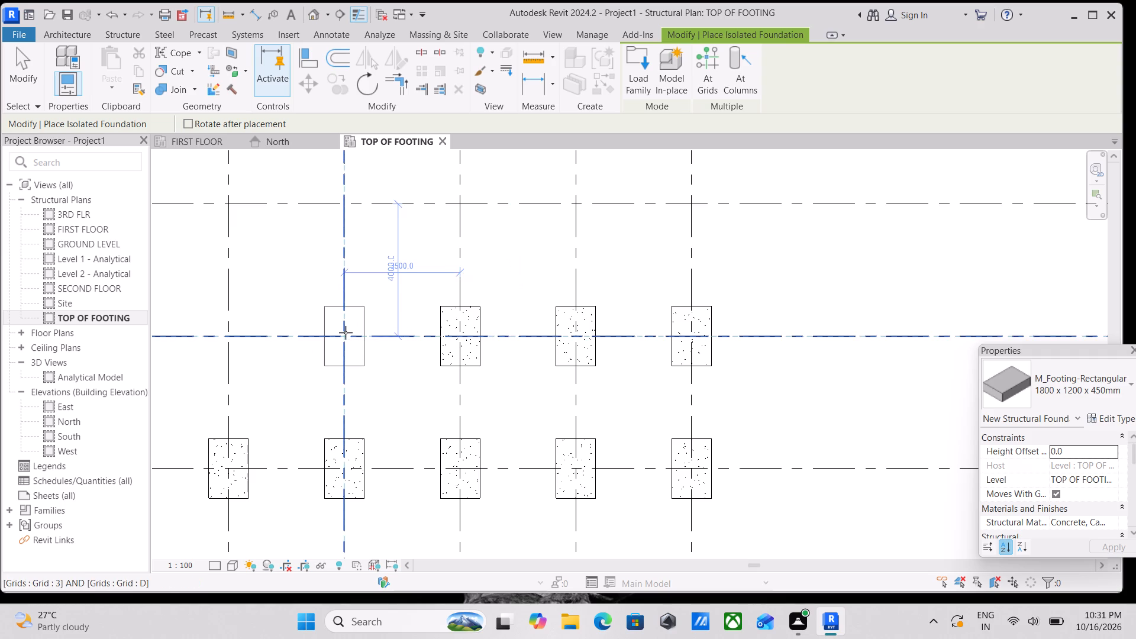
pyautogui.scroll(-2, 301, 362)
pyautogui.moveTo(308, 361); pyautogui.dragTo(594, 313, button='middle')
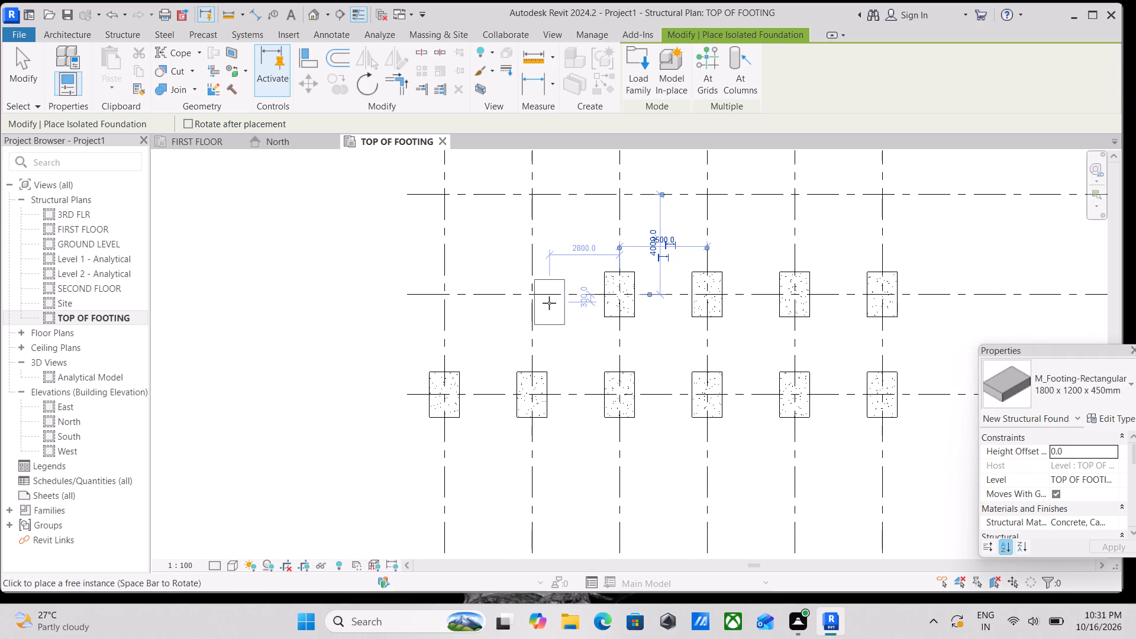
pyautogui.click(532, 297)
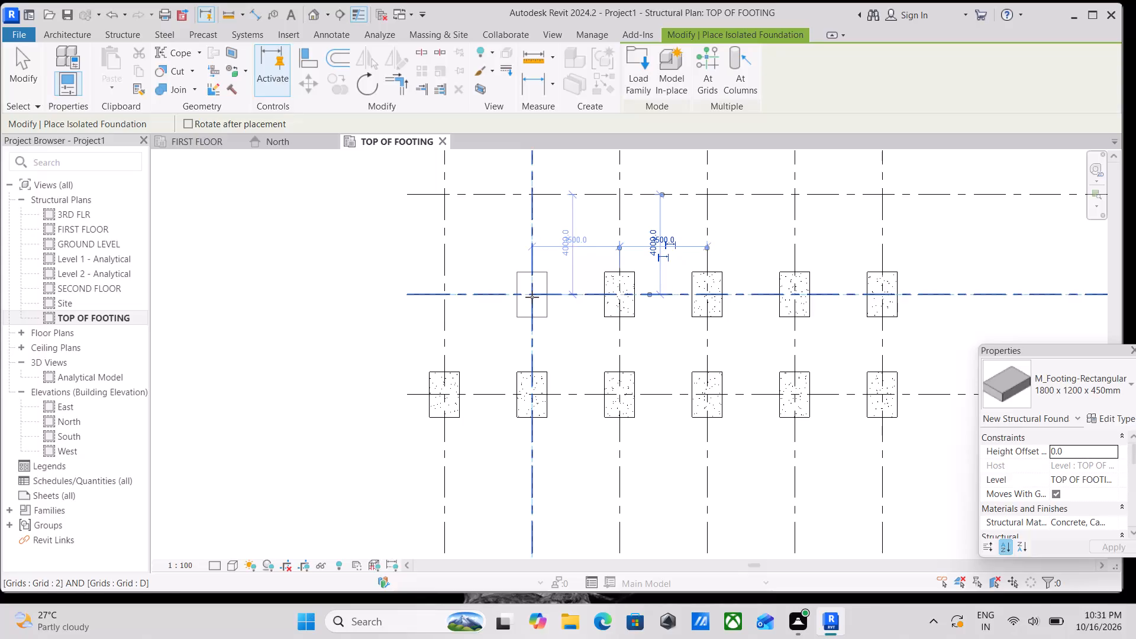
pyautogui.click(447, 294)
# Place six 1800 x 1200 x 450mm isolated footings along grid C, working from grid 1 to grid 6.
pyautogui.scroll(-1, 447, 294)
pyautogui.moveTo(447, 294); pyautogui.dragTo(459, 303, button='middle')
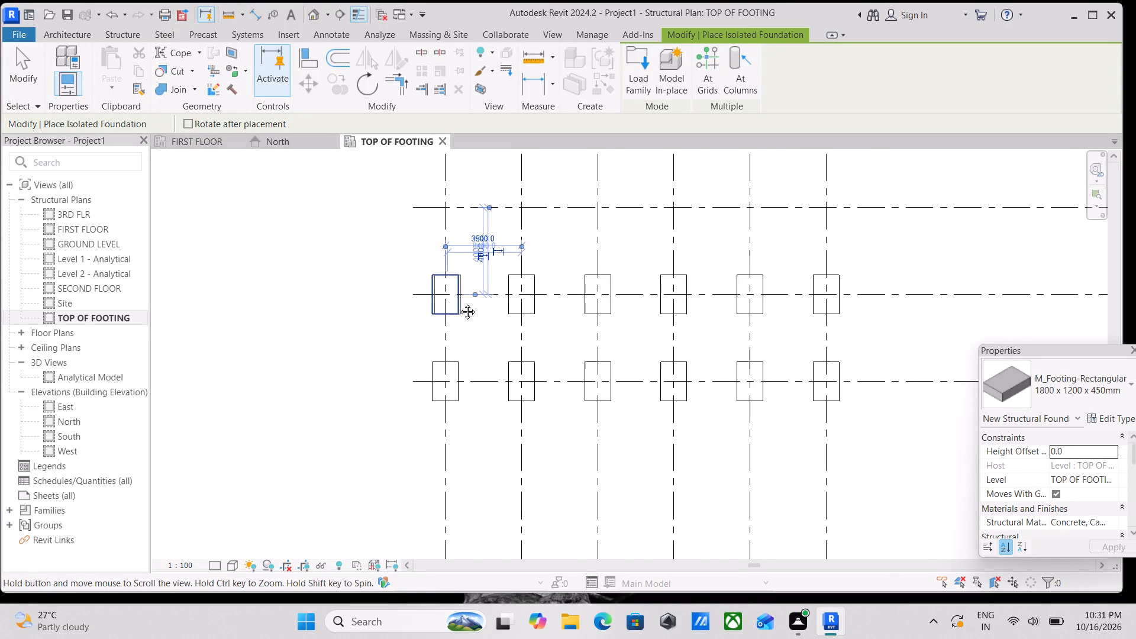
pyautogui.moveTo(459, 303); pyautogui.dragTo(519, 476, button='middle')
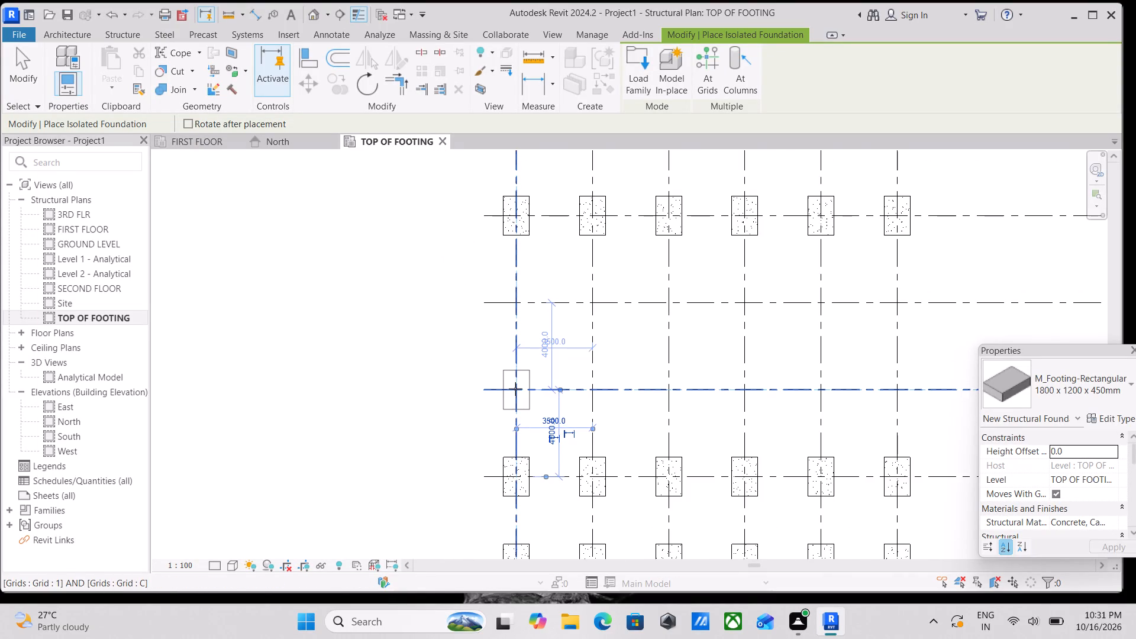
pyautogui.click(515, 389)
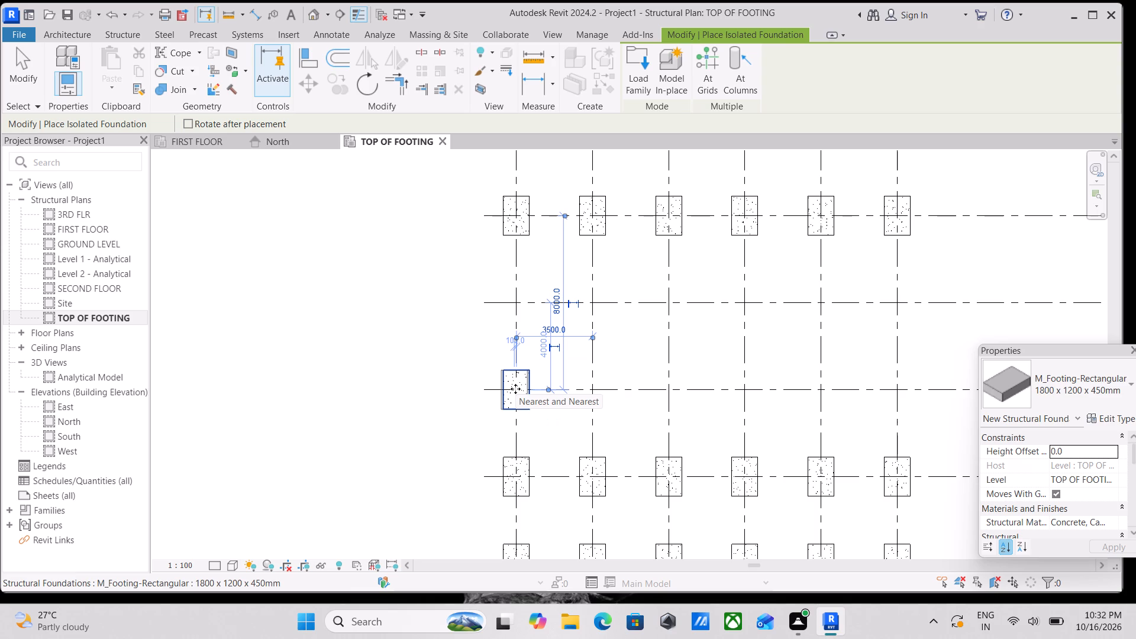
pyautogui.click(590, 387)
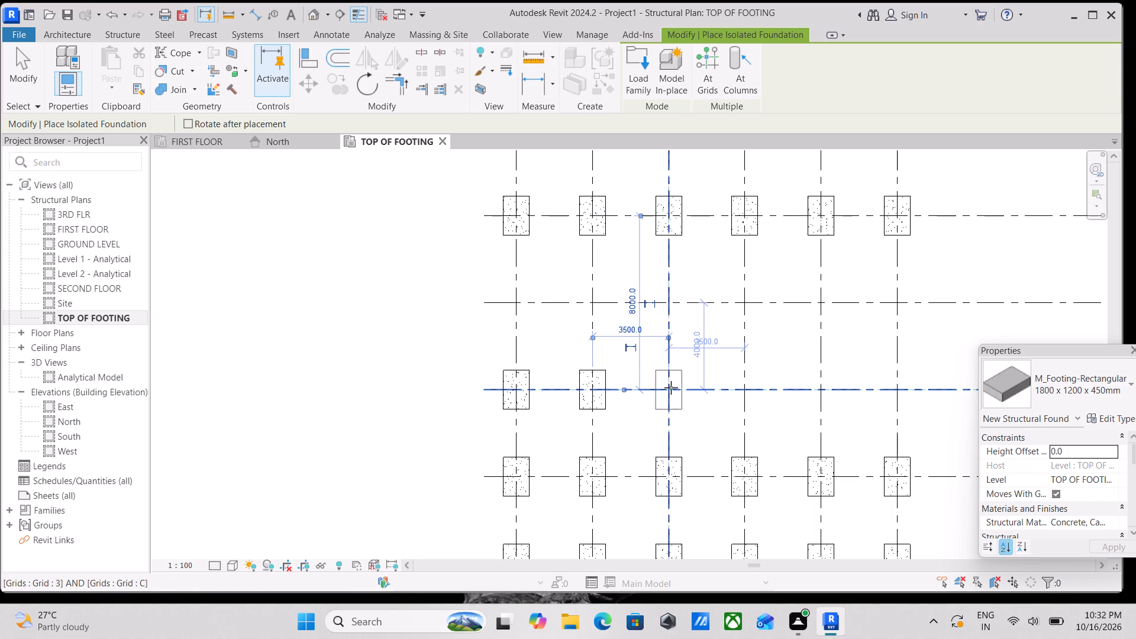
pyautogui.click(671, 388)
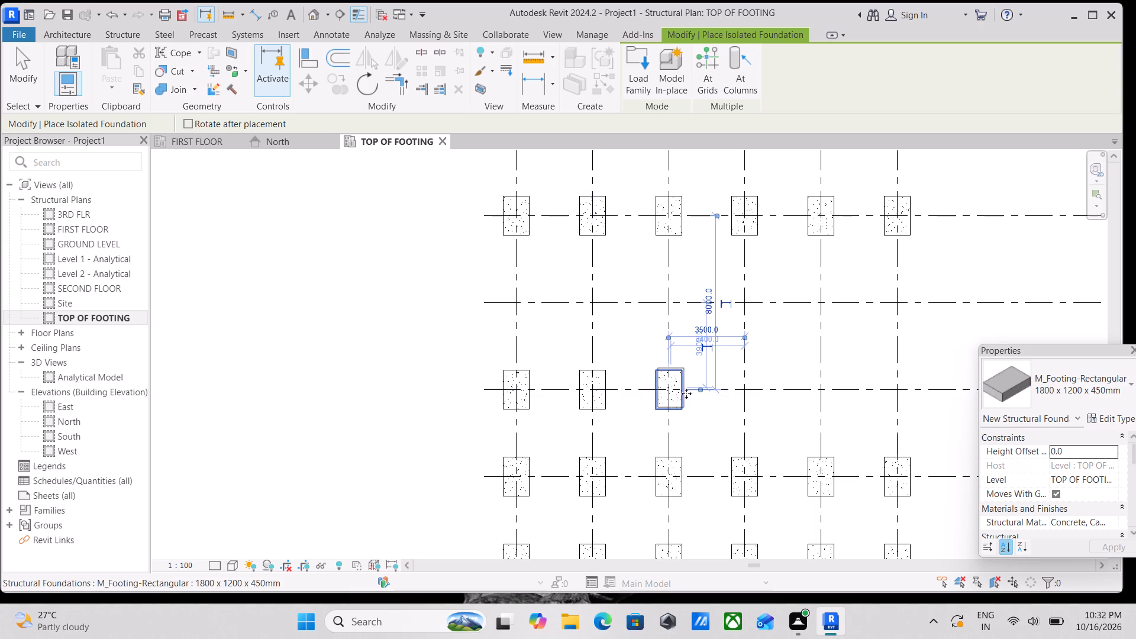
pyautogui.click(741, 388)
pyautogui.scroll(-1, 812, 386)
pyautogui.moveTo(806, 386); pyautogui.dragTo(679, 382, button='middle')
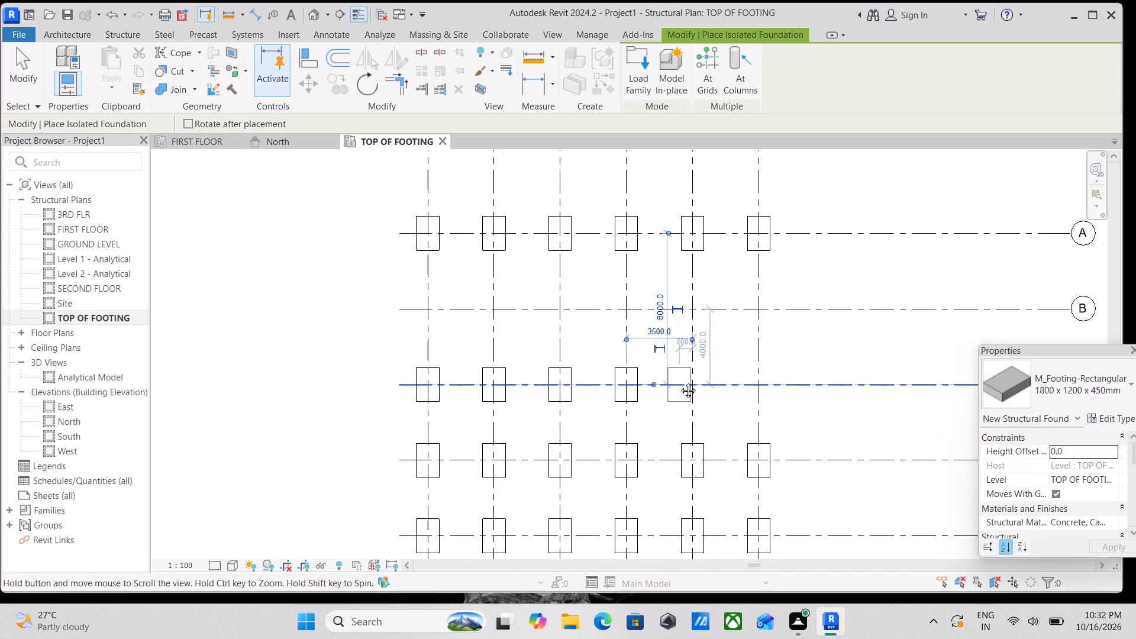
pyautogui.moveTo(679, 382); pyautogui.dragTo(688, 386, button='middle')
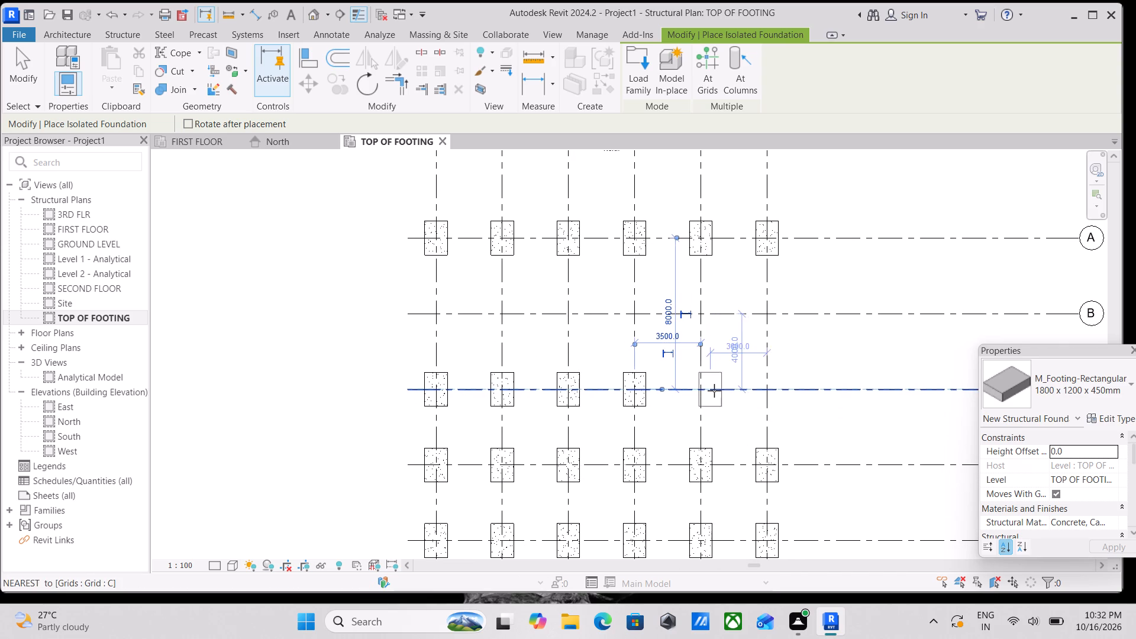
pyautogui.scroll(3, 714, 390)
pyautogui.click(692, 388)
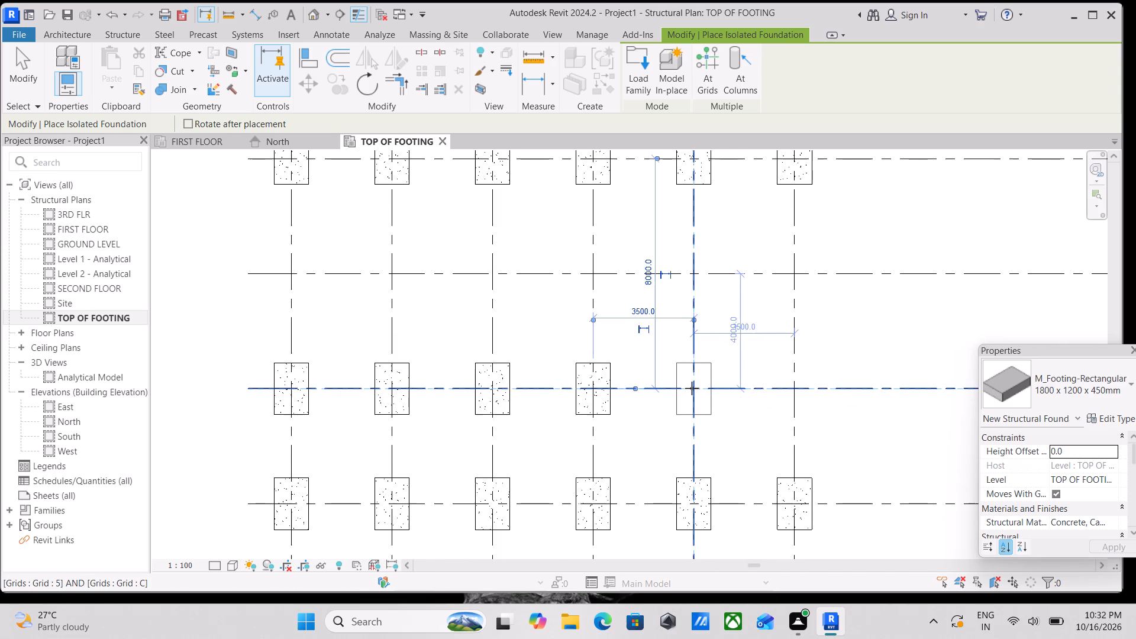
pyautogui.click(796, 390)
# Place 1800 x 1200 x 450mm isolated footings along grid B at its intersections with grids 6, 5, 4 and 3.
pyautogui.moveTo(798, 351); pyautogui.dragTo(802, 472, button='middle')
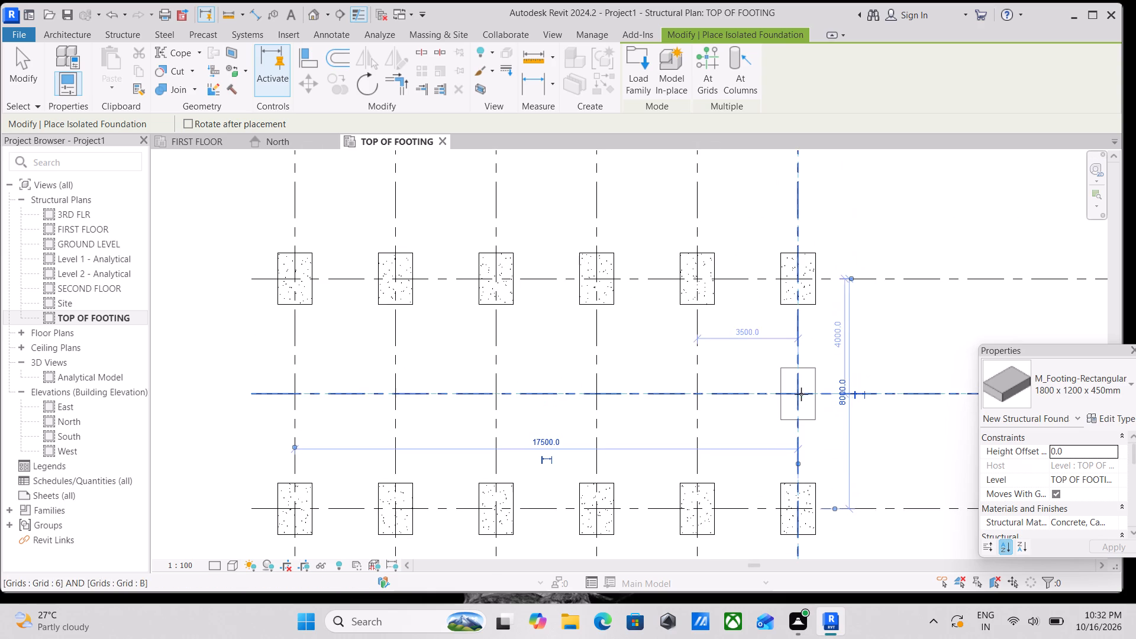
pyautogui.click(800, 393)
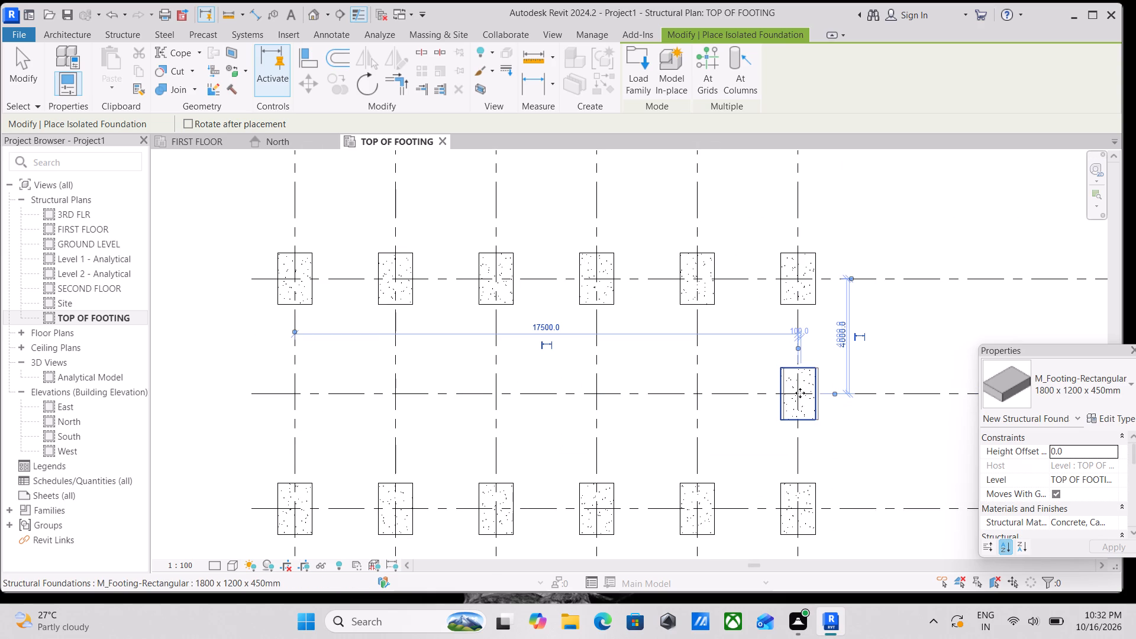
pyautogui.scroll(-4, 800, 393)
pyautogui.scroll(-3, 856, 388)
pyautogui.moveTo(856, 384); pyautogui.dragTo(827, 288, button='middle')
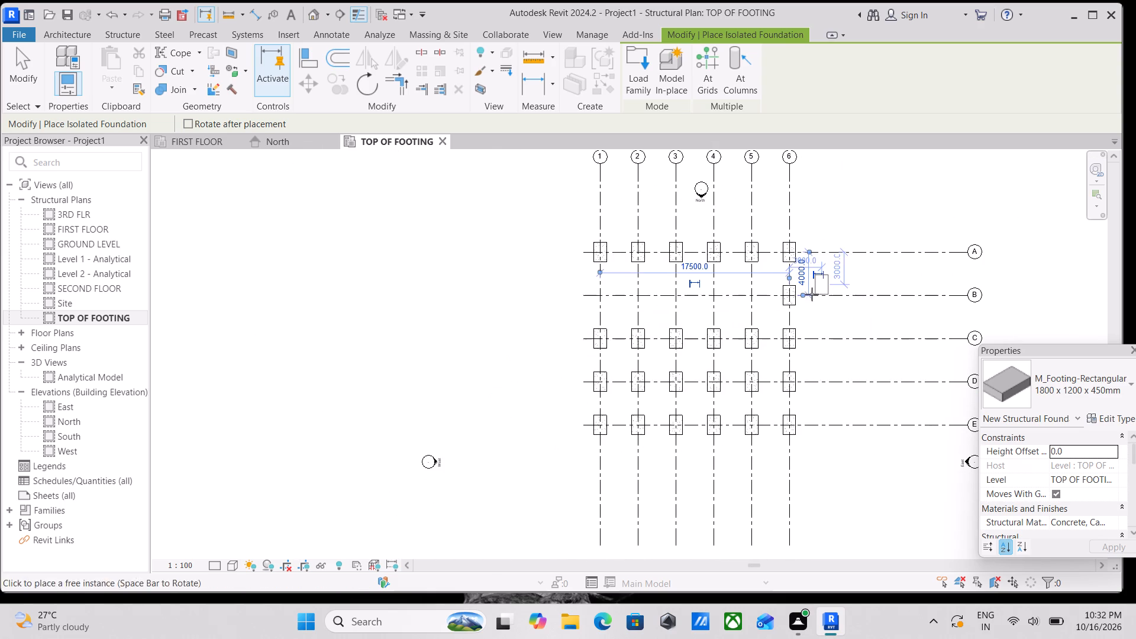
pyautogui.scroll(7, 781, 289)
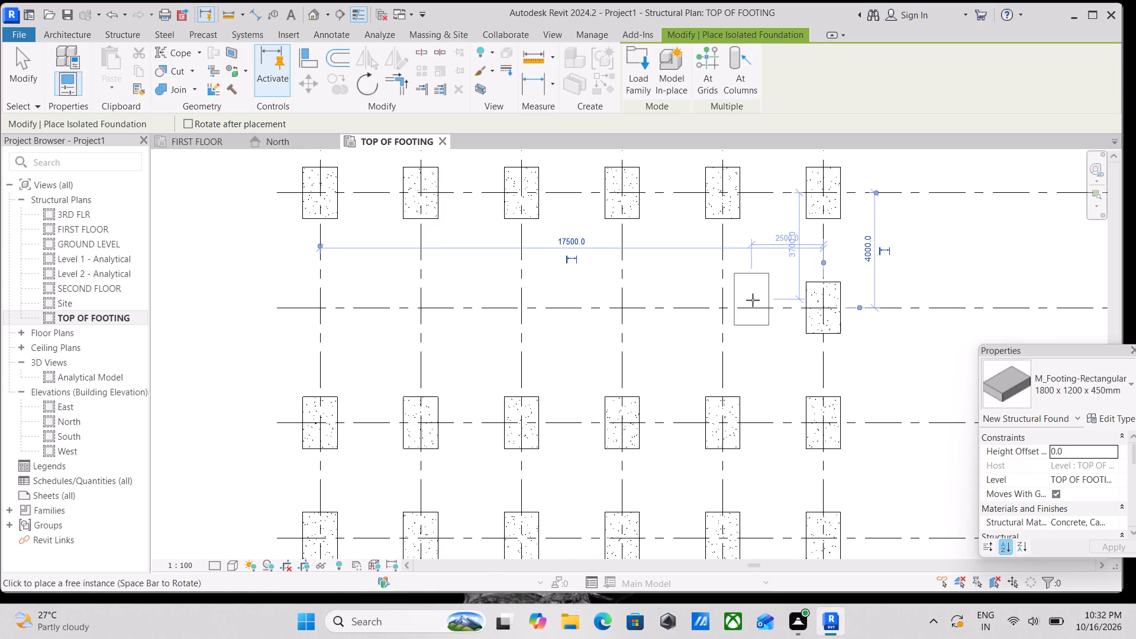
pyautogui.scroll(2, 749, 300)
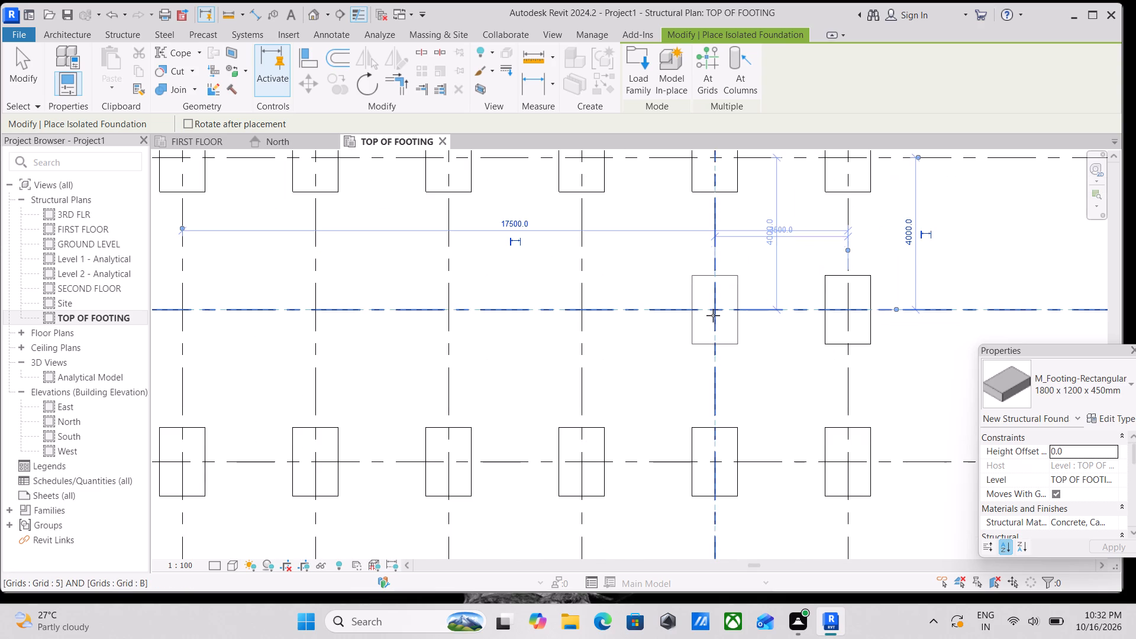
pyautogui.click(713, 312)
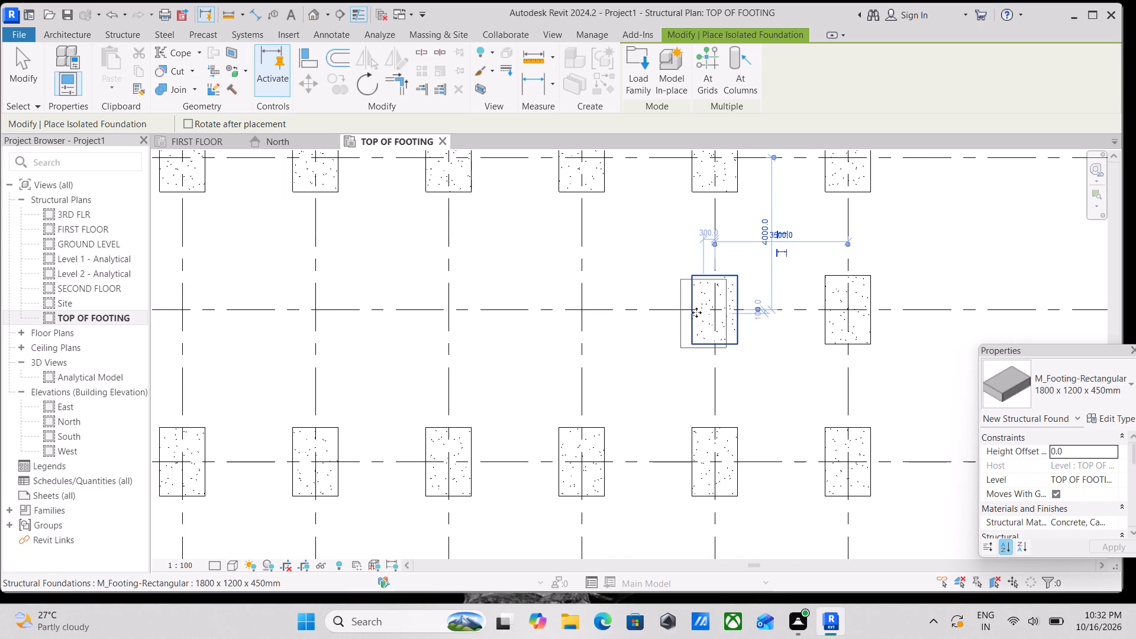
pyautogui.click(580, 306)
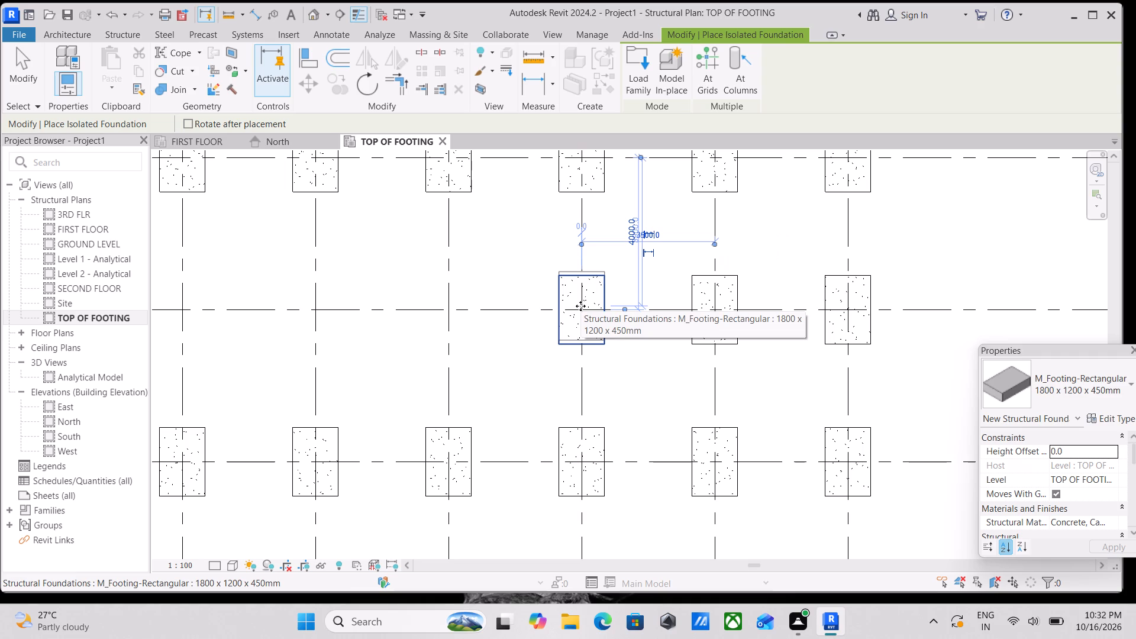
pyautogui.click(452, 312)
# Complete the grid B row with 1800 x 1200 x 450mm isolated footings at grids 2 and 1, and end footing placement.
pyautogui.scroll(-1, 340, 341)
pyautogui.moveTo(341, 341); pyautogui.dragTo(624, 364, button='middle')
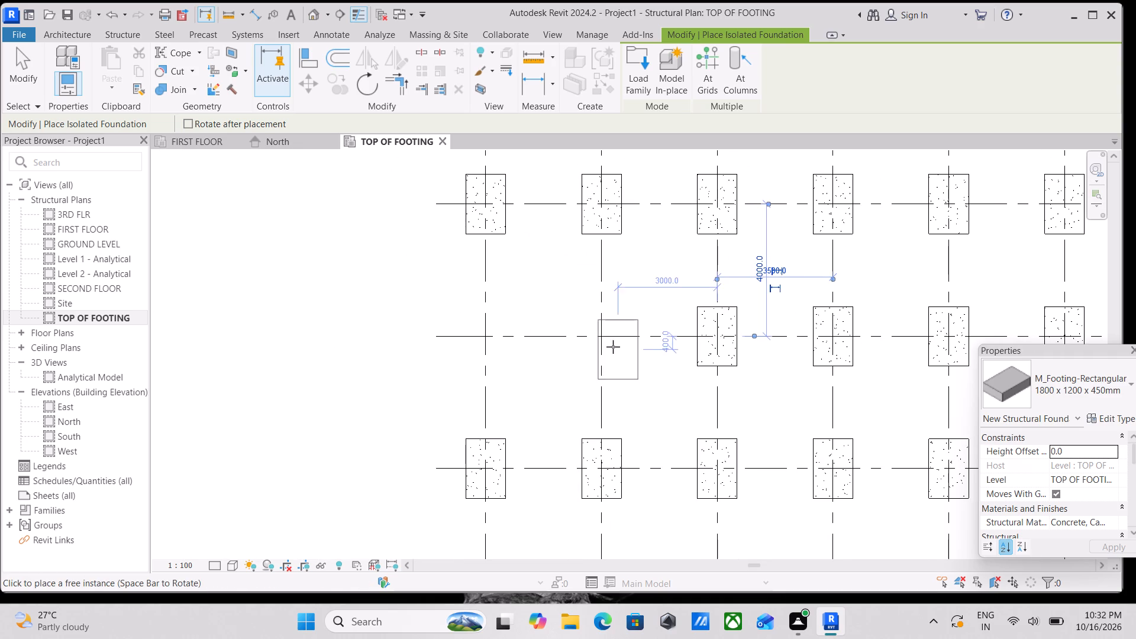
pyautogui.click(599, 339)
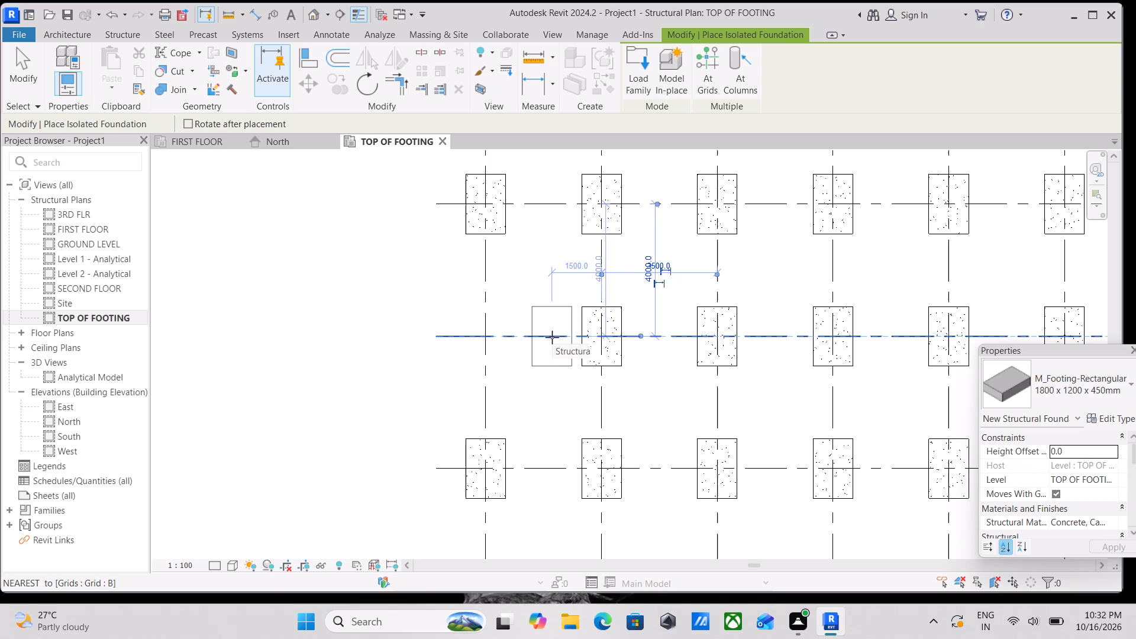
pyautogui.scroll(2, 548, 330)
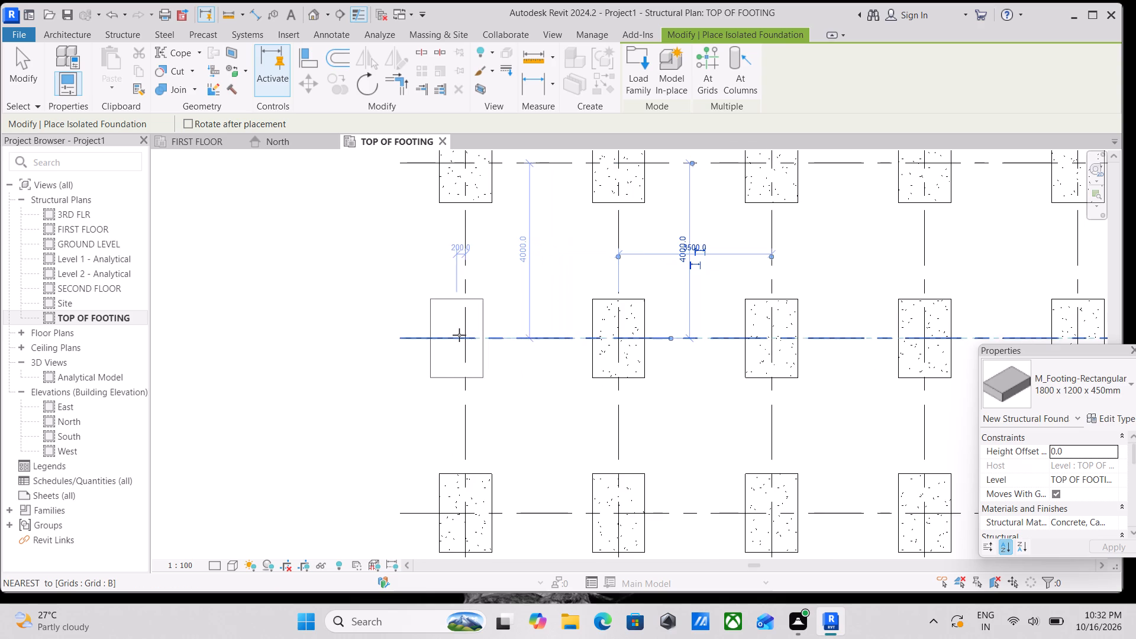
pyautogui.click(468, 340)
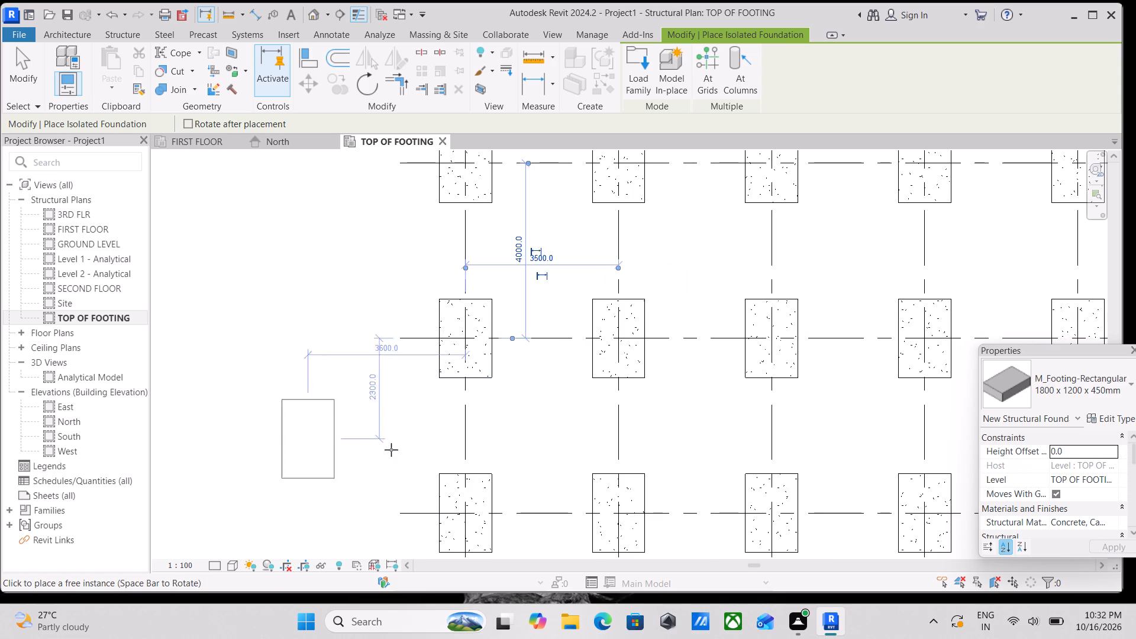
pyautogui.press('Escape')
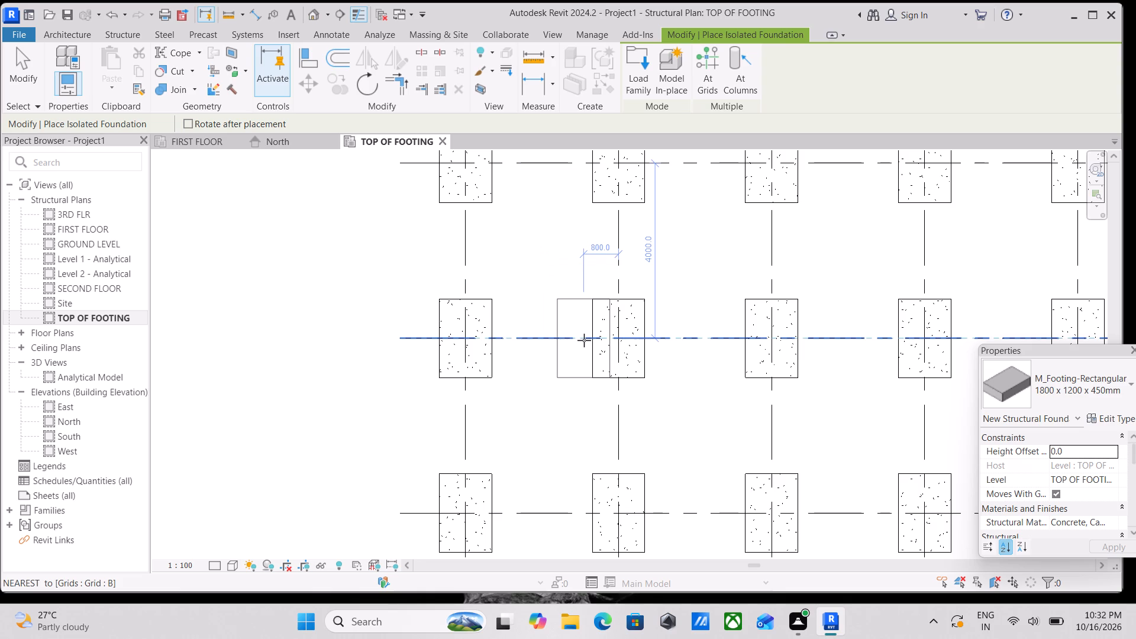
pyautogui.press('Escape')
pyautogui.scroll(-3, 584, 340)
pyautogui.press('Escape')
# Examine the footing layout across grids A to E and 1 to 6 in the TOP OF FOOTING plan.
pyautogui.scroll(-3, 572, 309)
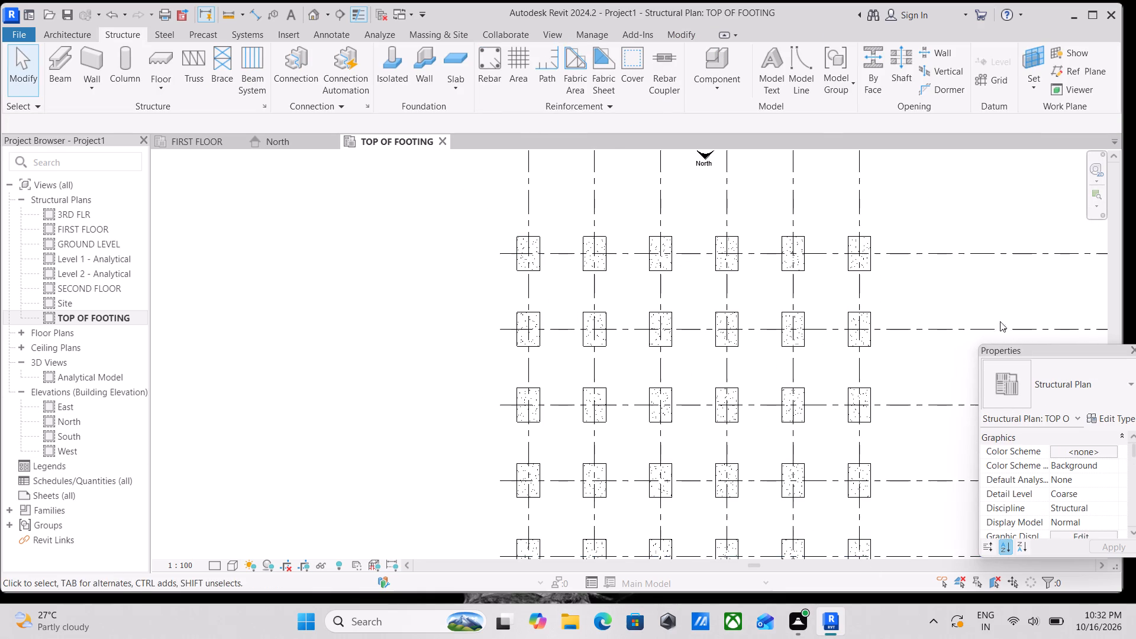
pyautogui.scroll(-6, 848, 259)
pyautogui.moveTo(570, 248); pyautogui.dragTo(391, 312, button='middle')
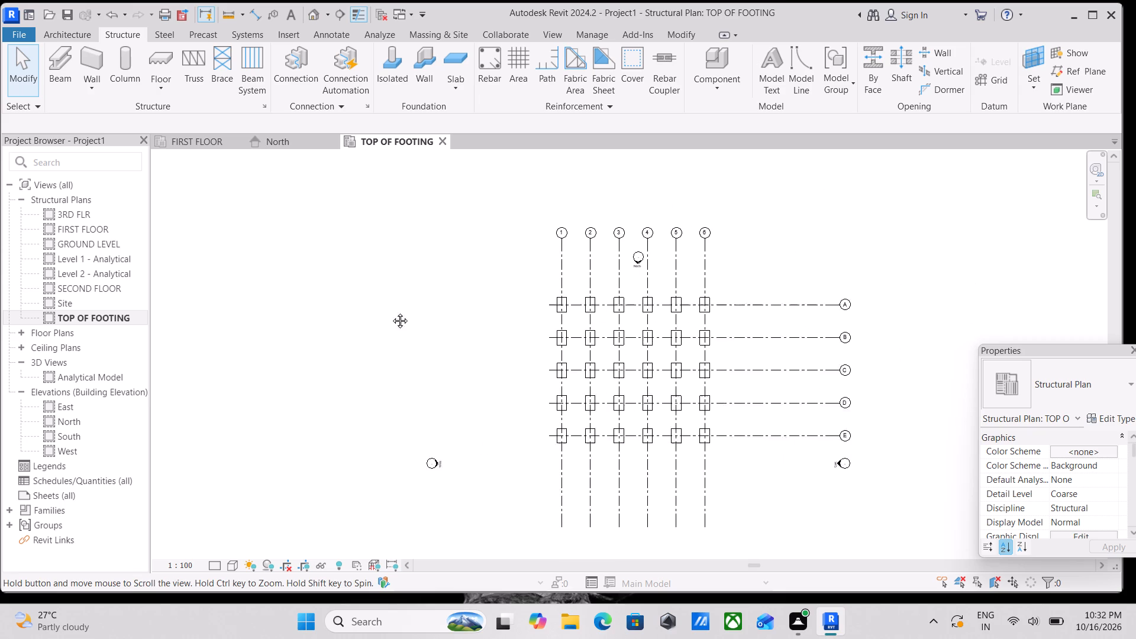
pyautogui.moveTo(391, 312); pyautogui.dragTo(401, 311, button='middle')
pyautogui.scroll(4, 37, 356)
pyautogui.scroll(3, 68, 442)
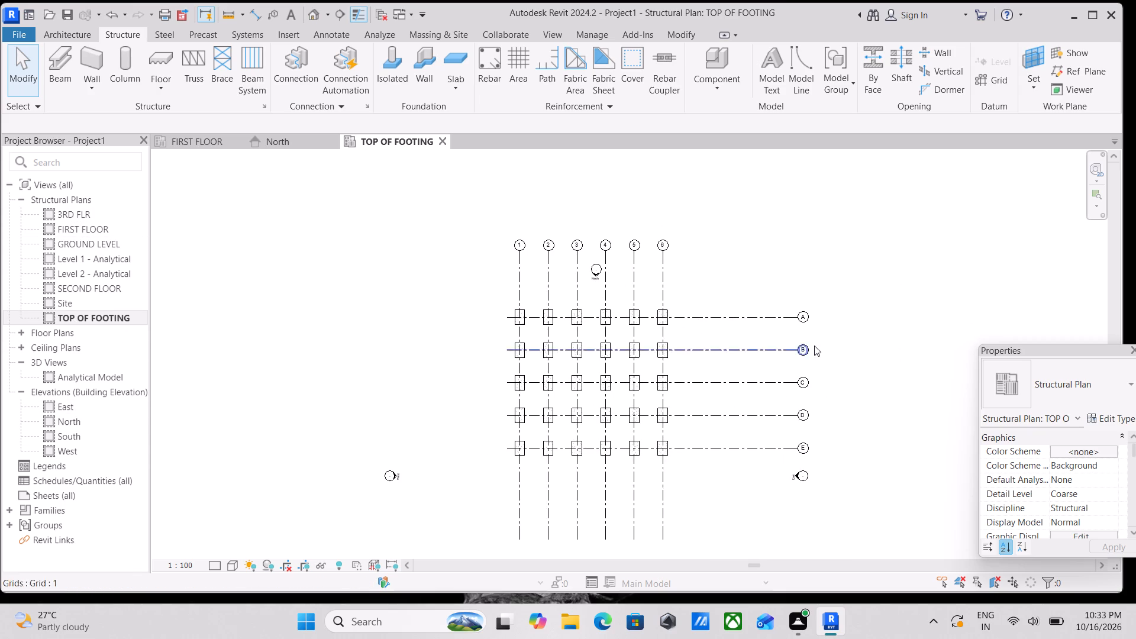
pyautogui.scroll(-3, 816, 345)
pyautogui.moveTo(860, 277); pyautogui.dragTo(643, 274, button='middle')
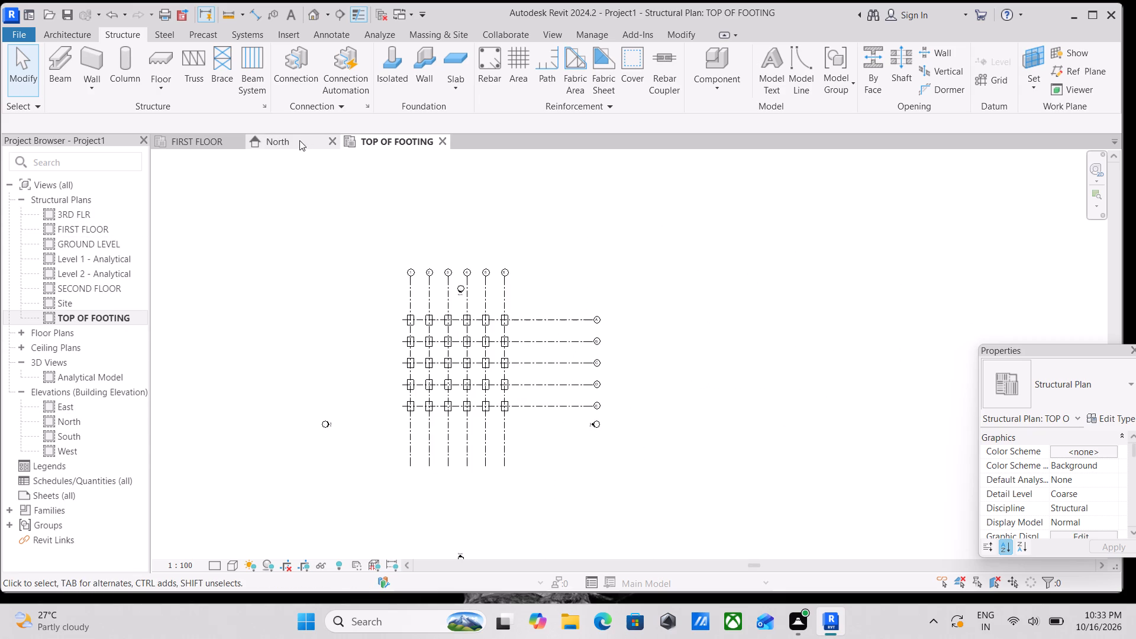
pyautogui.scroll(-2, 615, 262)
pyautogui.moveTo(621, 262); pyautogui.dragTo(619, 209, button='middle')
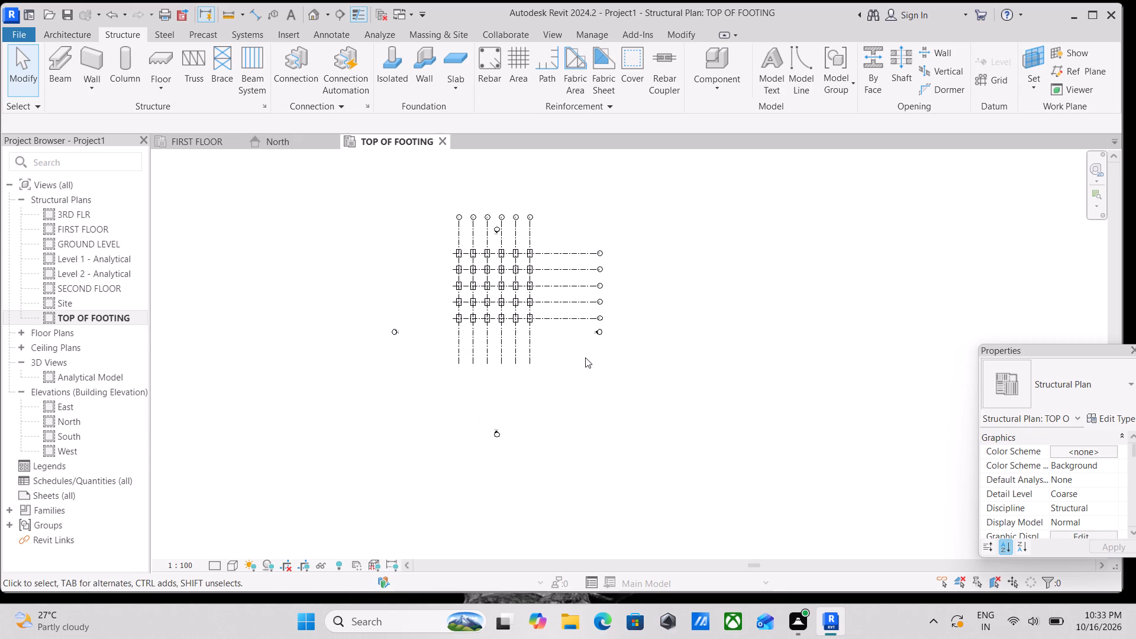
pyautogui.scroll(5, 508, 437)
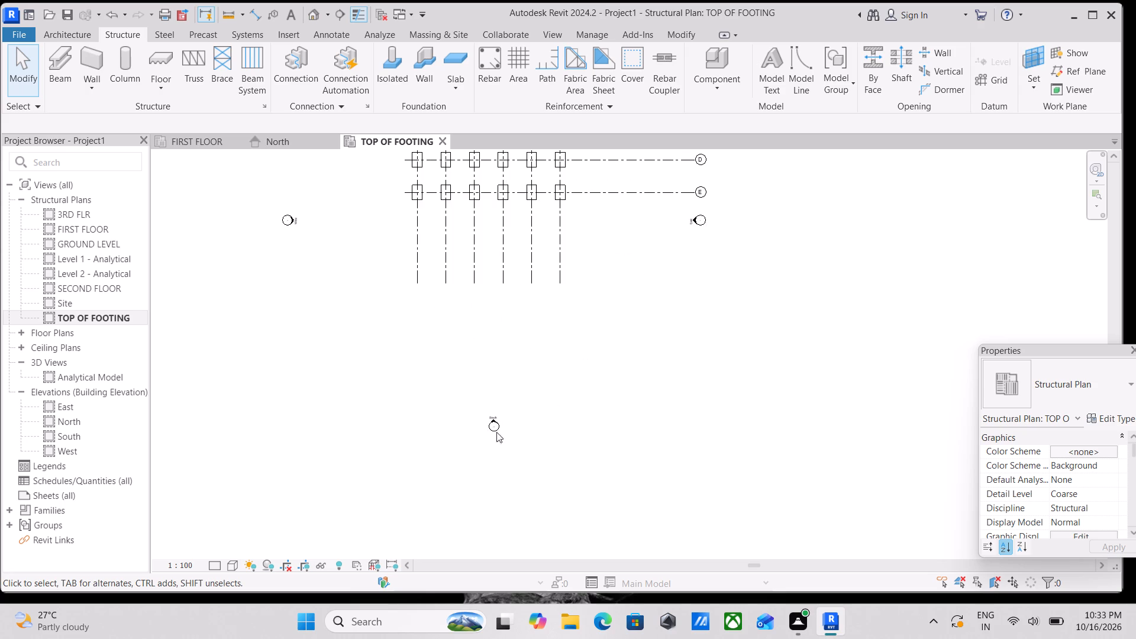
pyautogui.moveTo(488, 317); pyautogui.dragTo(549, 520, button='middle')
pyautogui.scroll(3, 604, 328)
pyautogui.scroll(1, 399, 247)
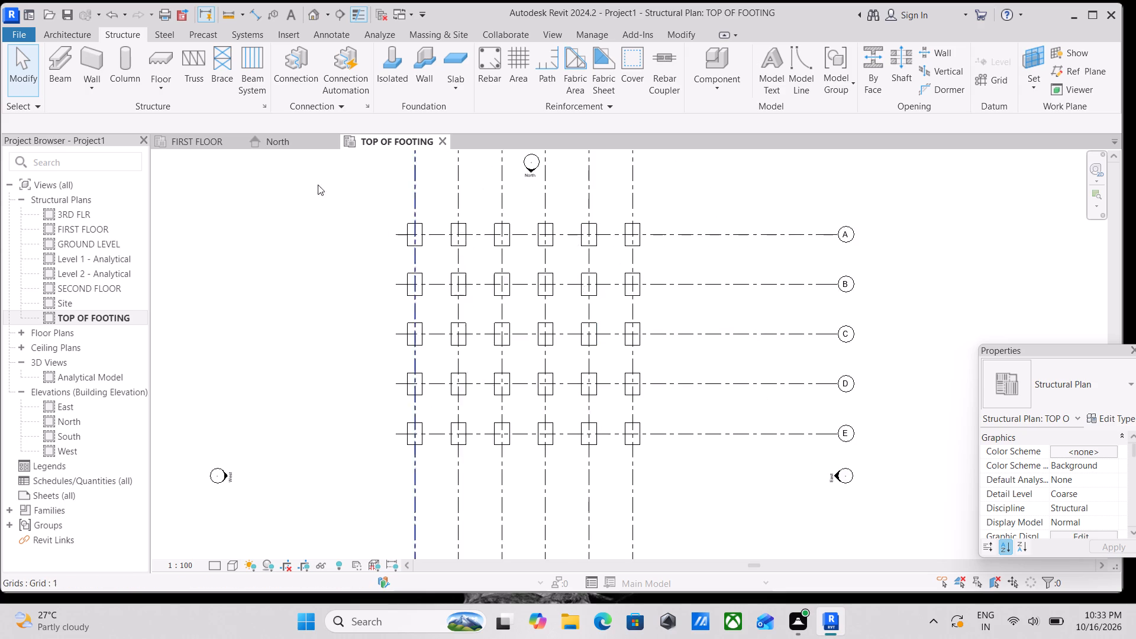
pyautogui.scroll(1, 318, 185)
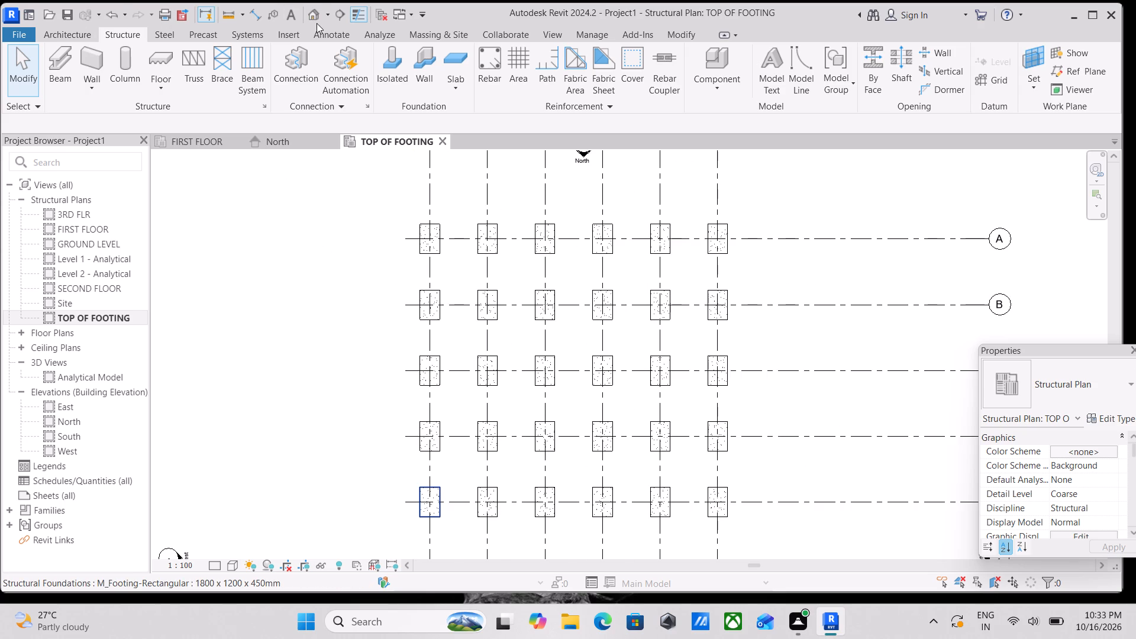
# Examine the isolated footings across the grid in the default 3D view.
pyautogui.click(318, 14)
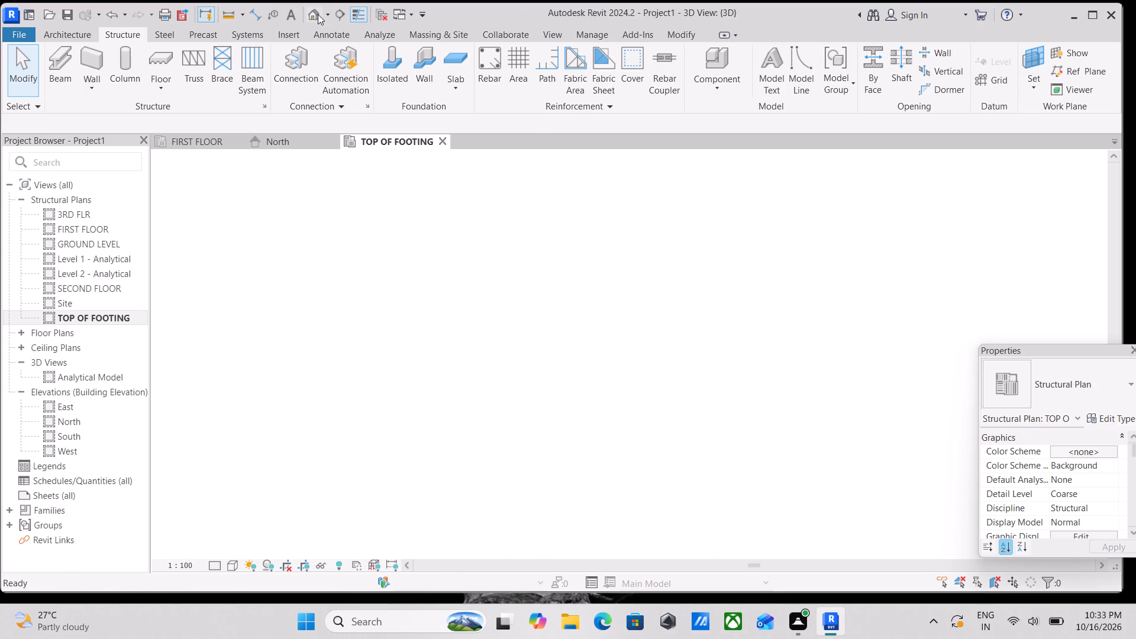
pyautogui.scroll(8, 596, 463)
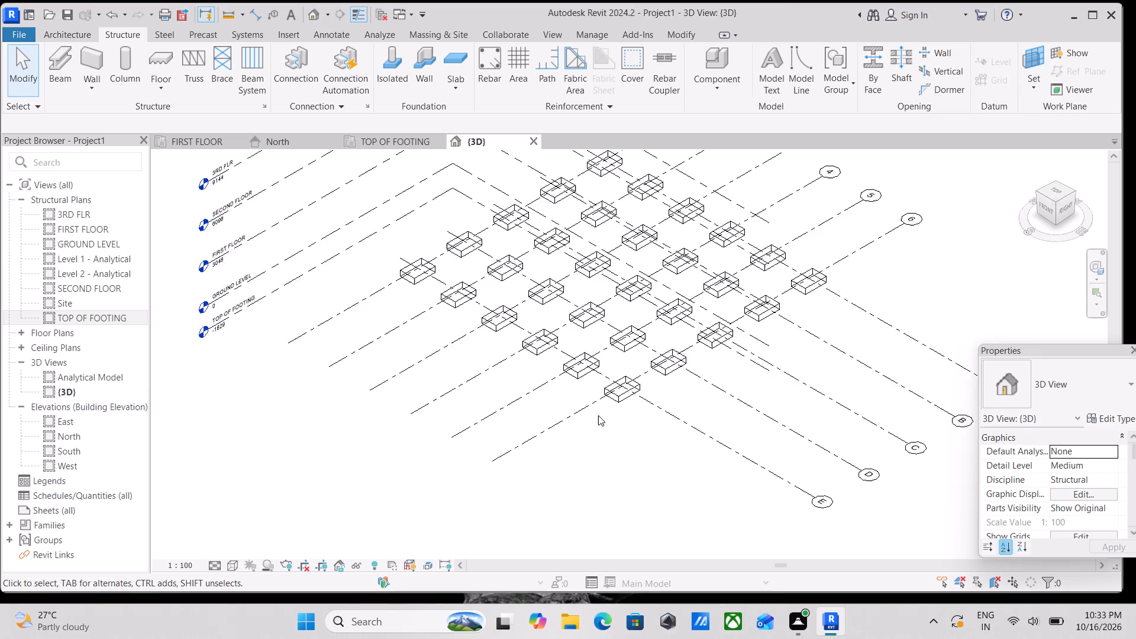
pyautogui.scroll(7, 609, 394)
pyautogui.moveTo(646, 370); pyautogui.dragTo(526, 578, button='middle')
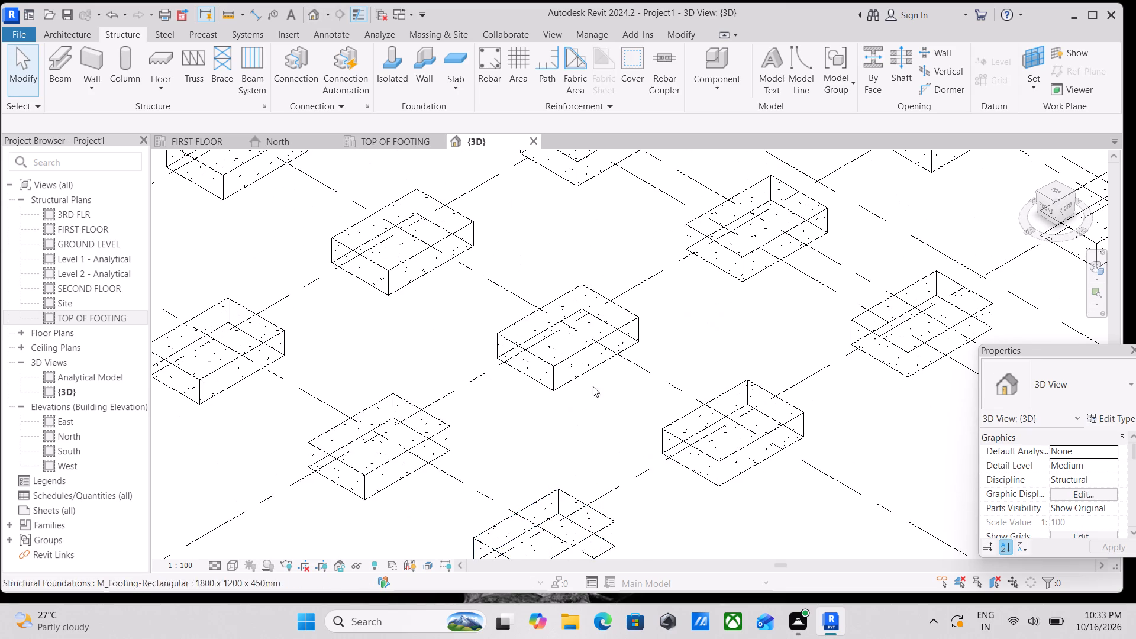
pyautogui.moveTo(595, 377); pyautogui.dragTo(591, 571, button='middle')
pyautogui.scroll(-3, 618, 380)
pyautogui.moveTo(618, 380); pyautogui.dragTo(641, 485, button='middle')
pyautogui.scroll(-3, 514, 389)
pyautogui.moveTo(514, 389); pyautogui.dragTo(540, 429, button='middle')
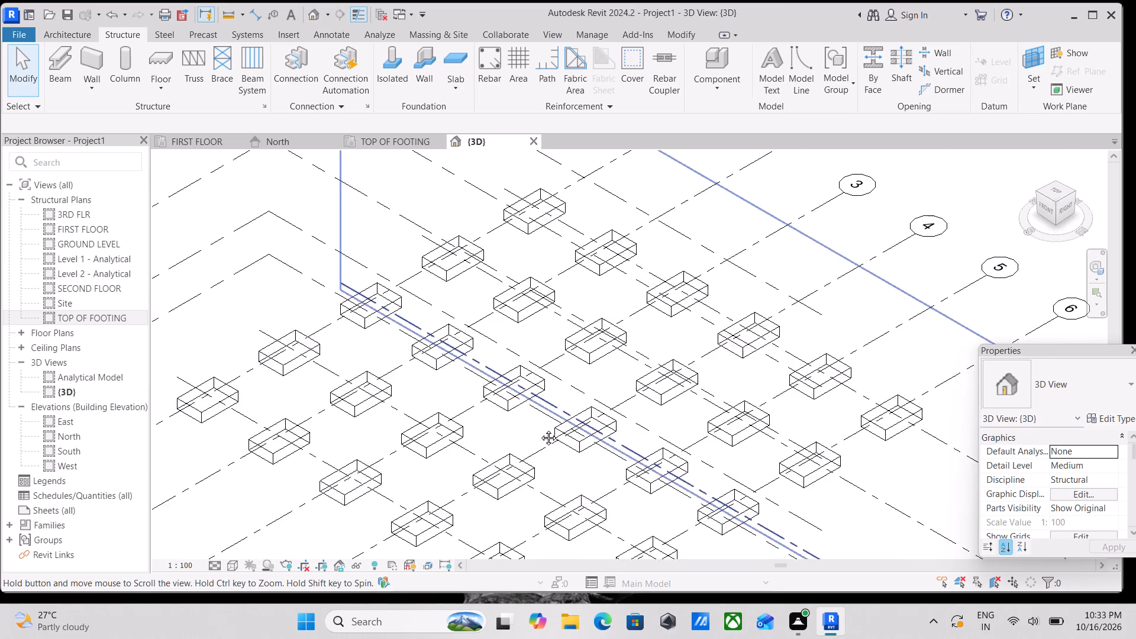
pyautogui.moveTo(540, 429); pyautogui.dragTo(596, 445, button='middle')
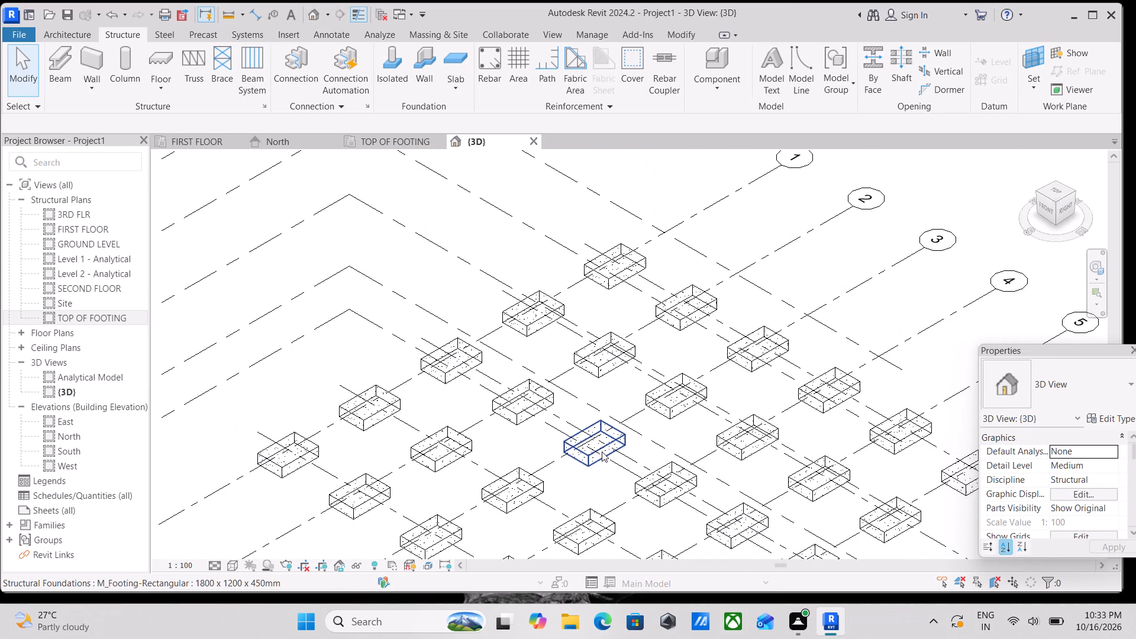
pyautogui.scroll(-2, 614, 448)
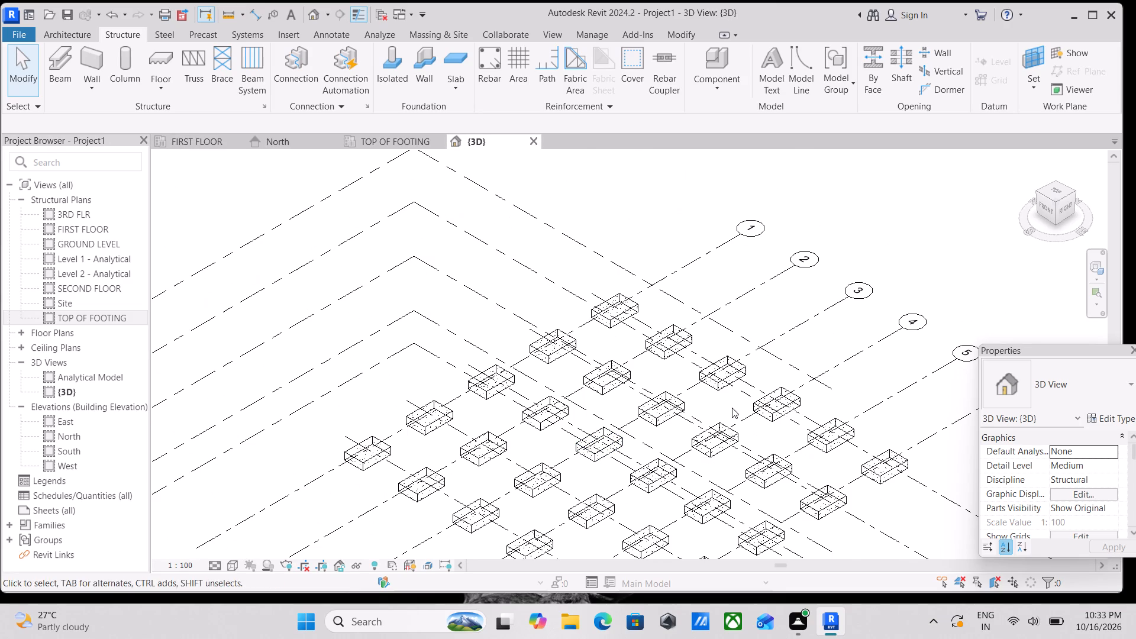
# Start a vertical structural column in the top-oriented 3D view using the M_Concrete-Rectangular-Column 450 x 600mm type.
pyautogui.click(1059, 191)
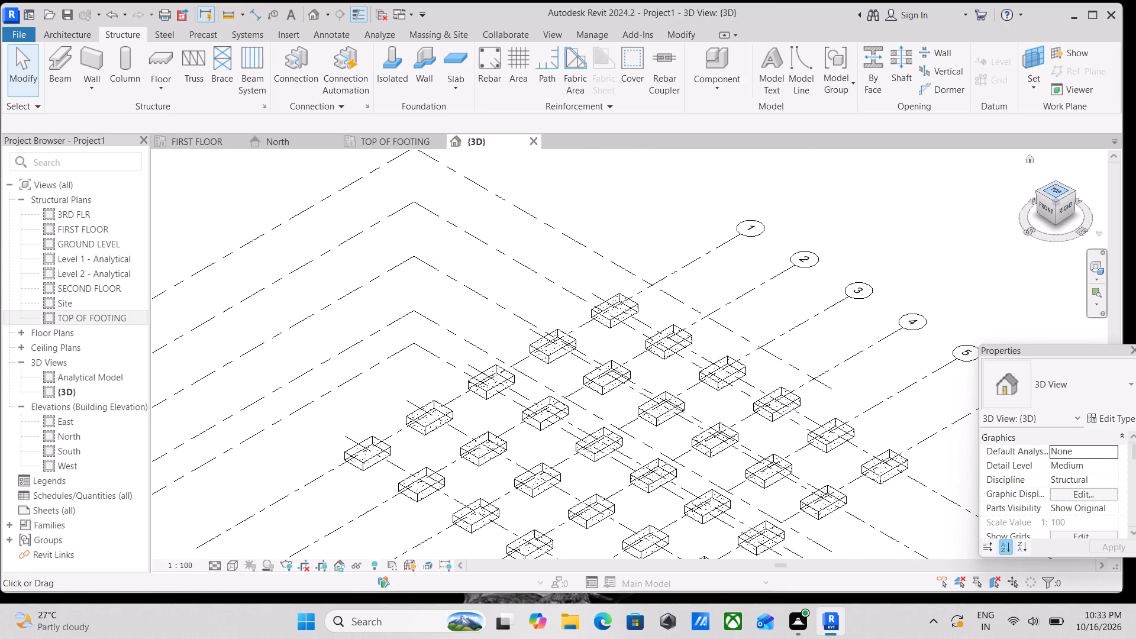
pyautogui.scroll(3, 759, 297)
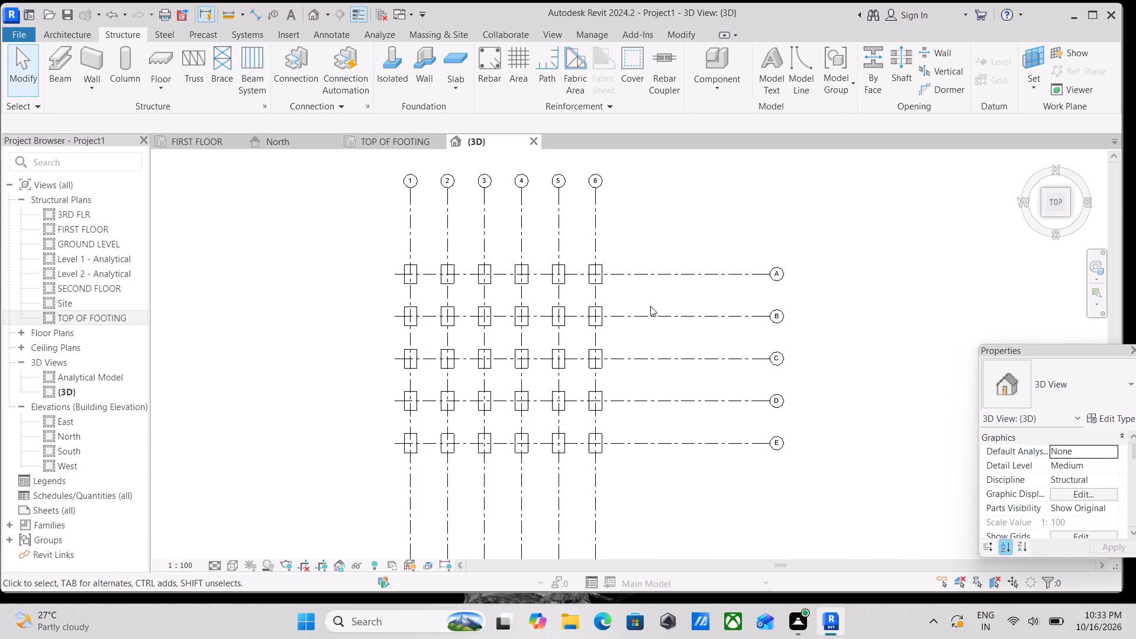
pyautogui.scroll(3, 638, 304)
pyautogui.scroll(2, 400, 236)
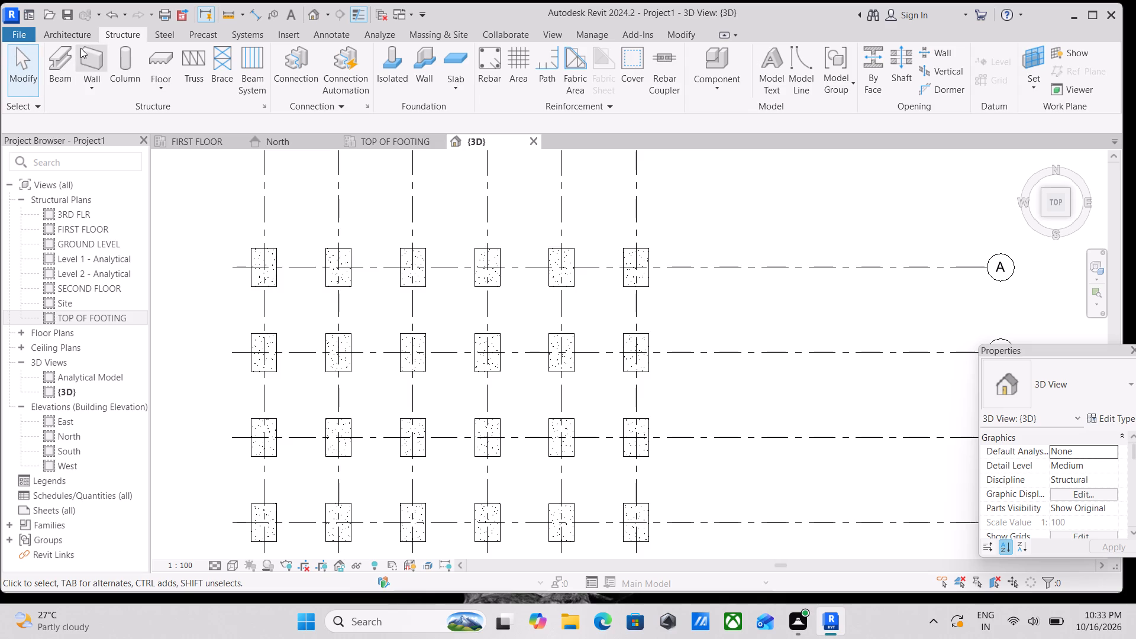
pyautogui.scroll(3, 278, 330)
pyautogui.moveTo(277, 327); pyautogui.dragTo(417, 376, button='middle')
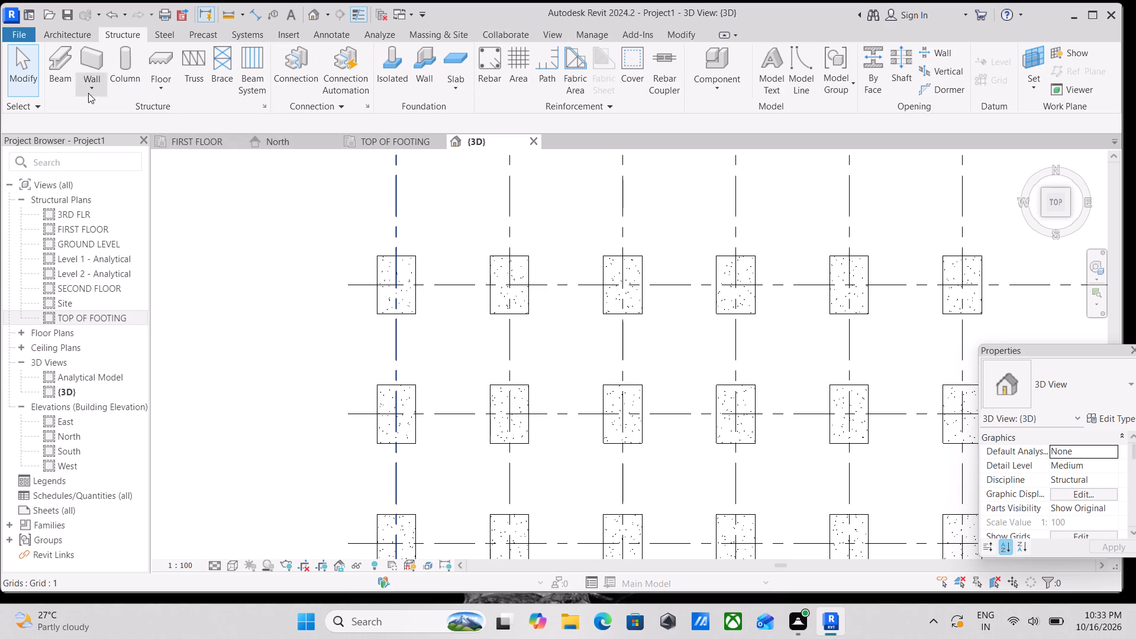
pyautogui.click(121, 68)
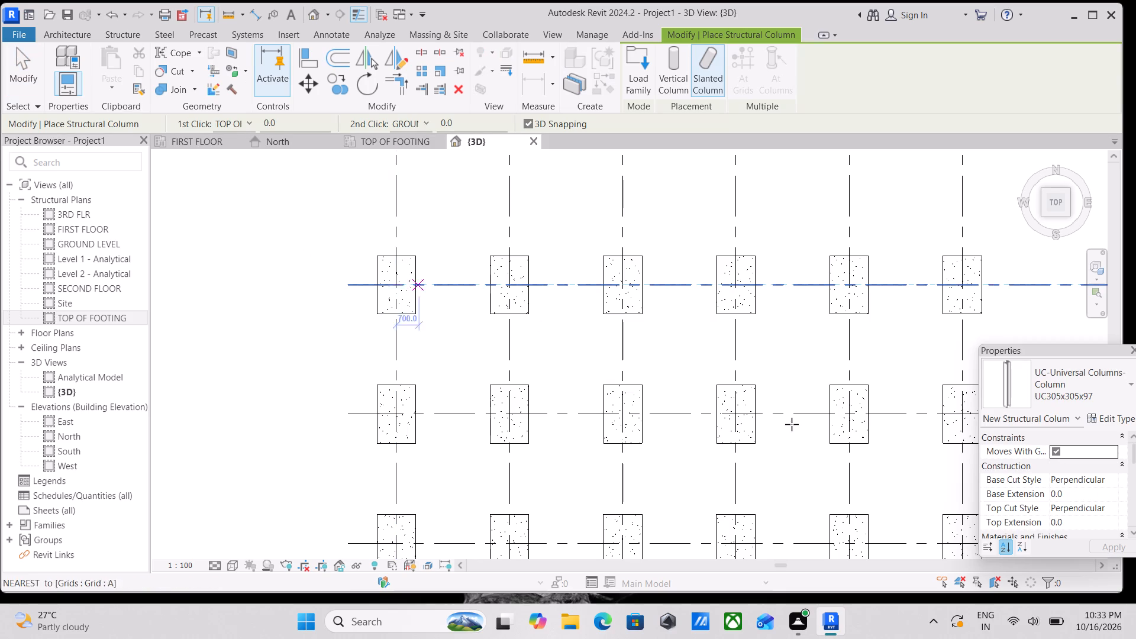
pyautogui.click(1106, 385)
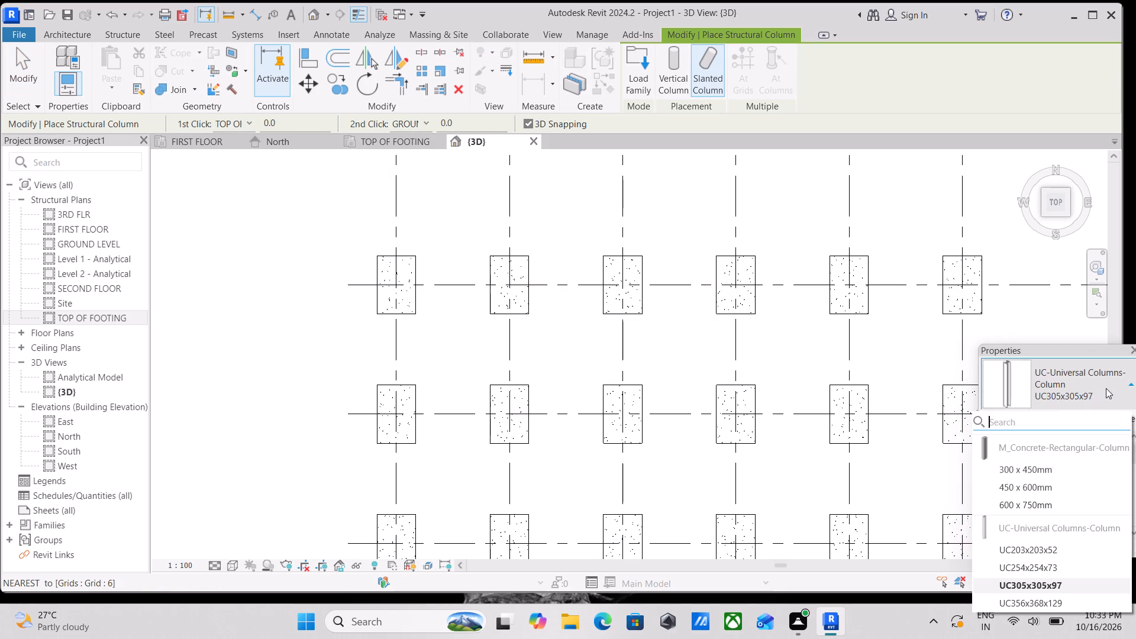
pyautogui.click(672, 72)
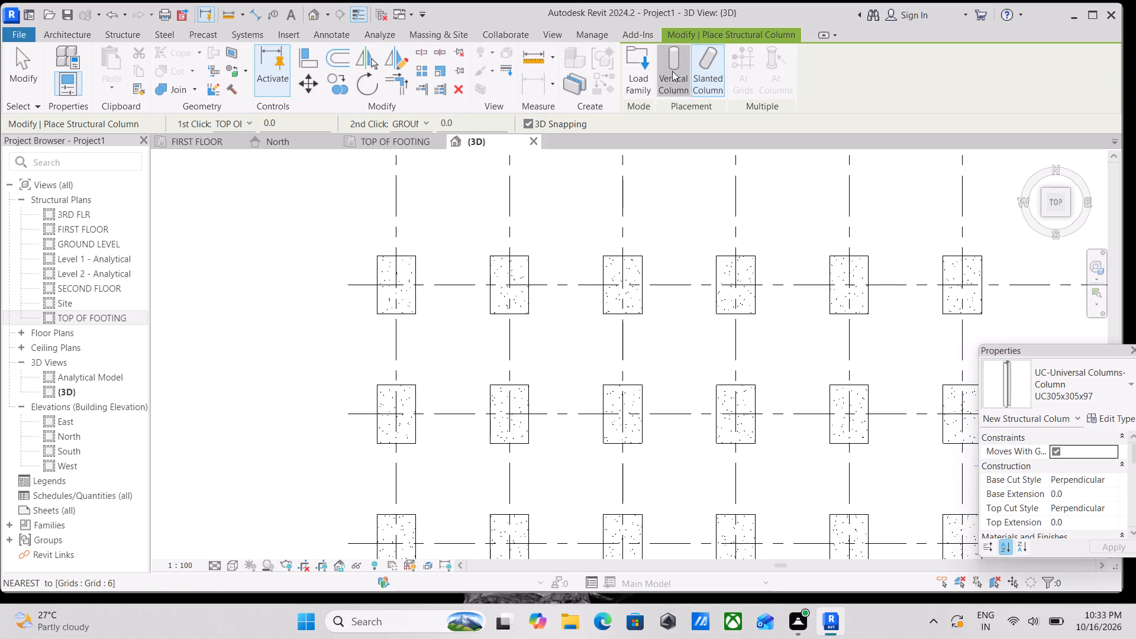
pyautogui.click(1128, 382)
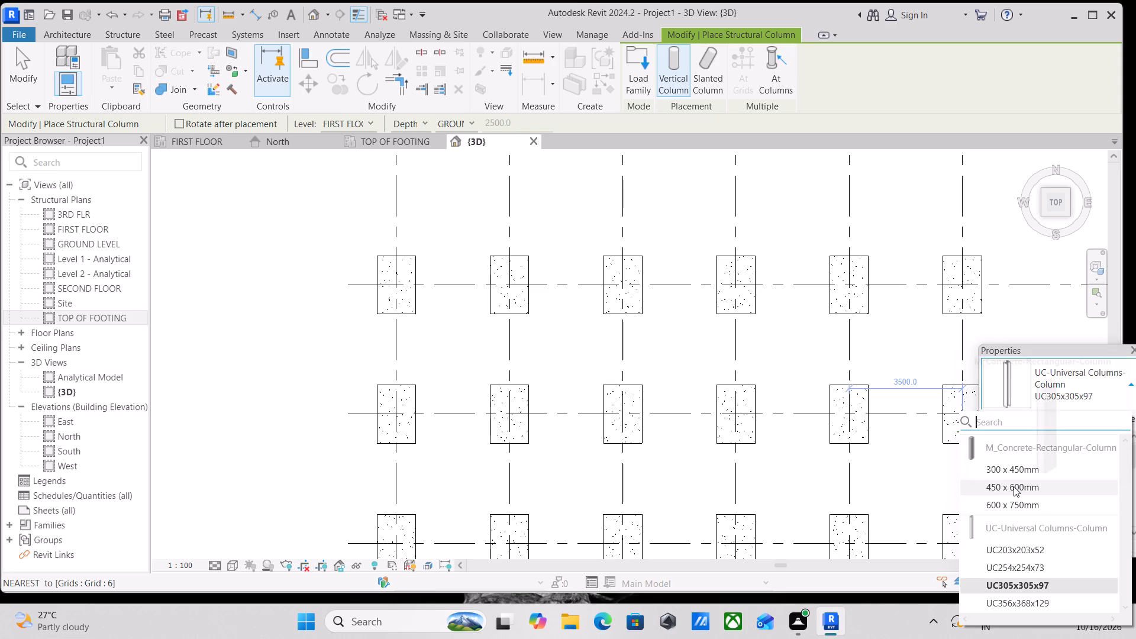
pyautogui.click(1014, 486)
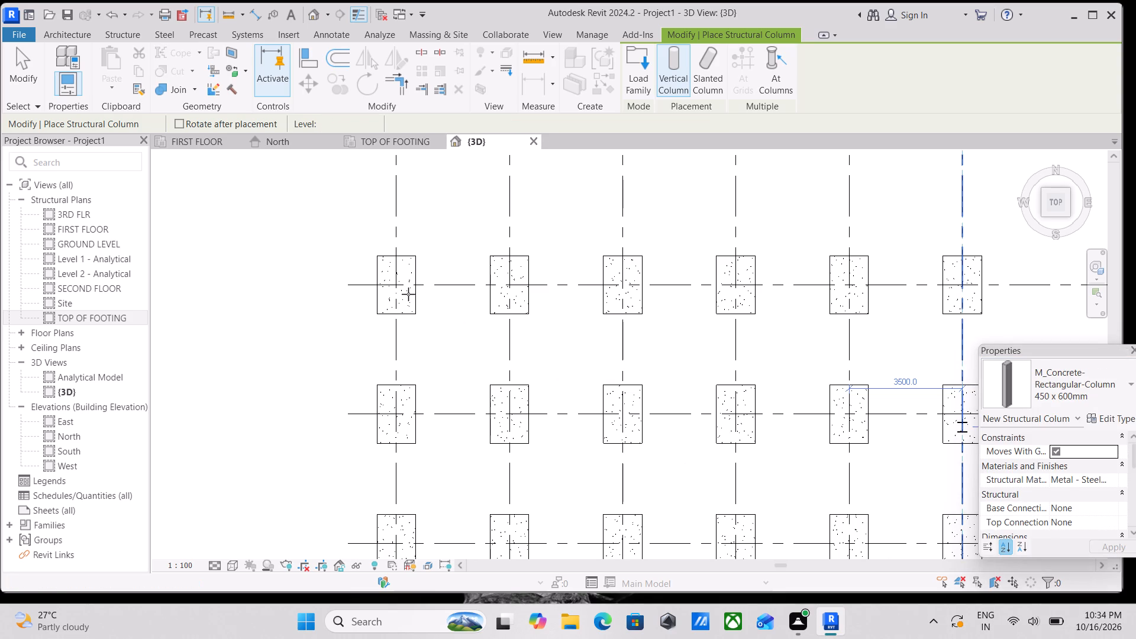
pyautogui.scroll(5, 404, 281)
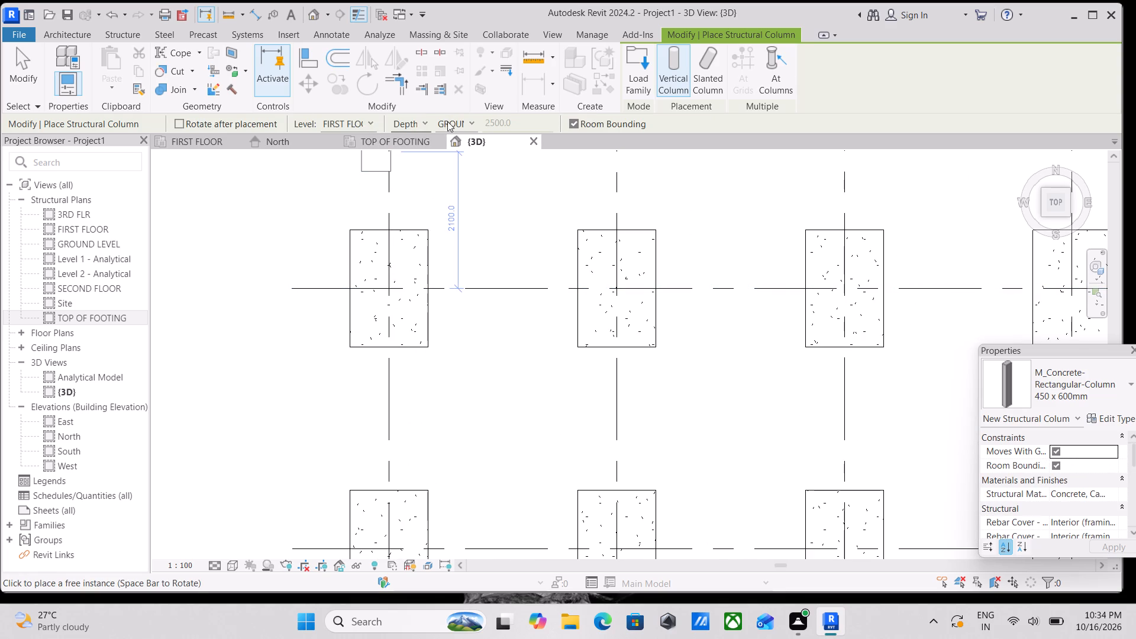
# Place the column at the intersection of grids 1 and A, from GROUND LEVEL down to TOP OF FOOTING, and end column placement.
pyautogui.click(423, 121)
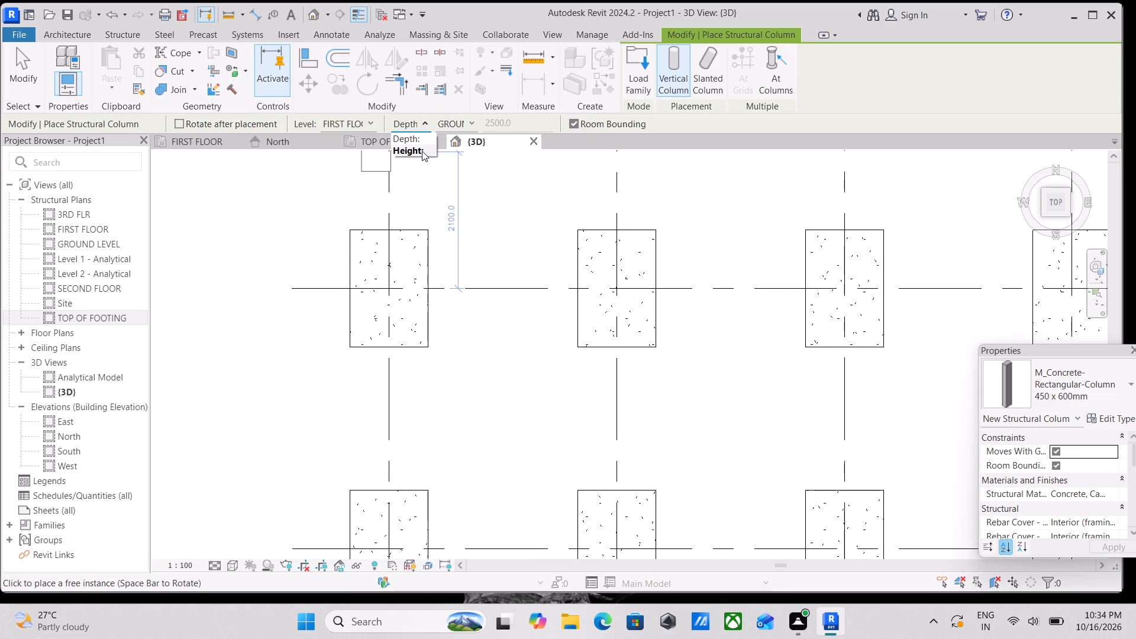
pyautogui.click(475, 123)
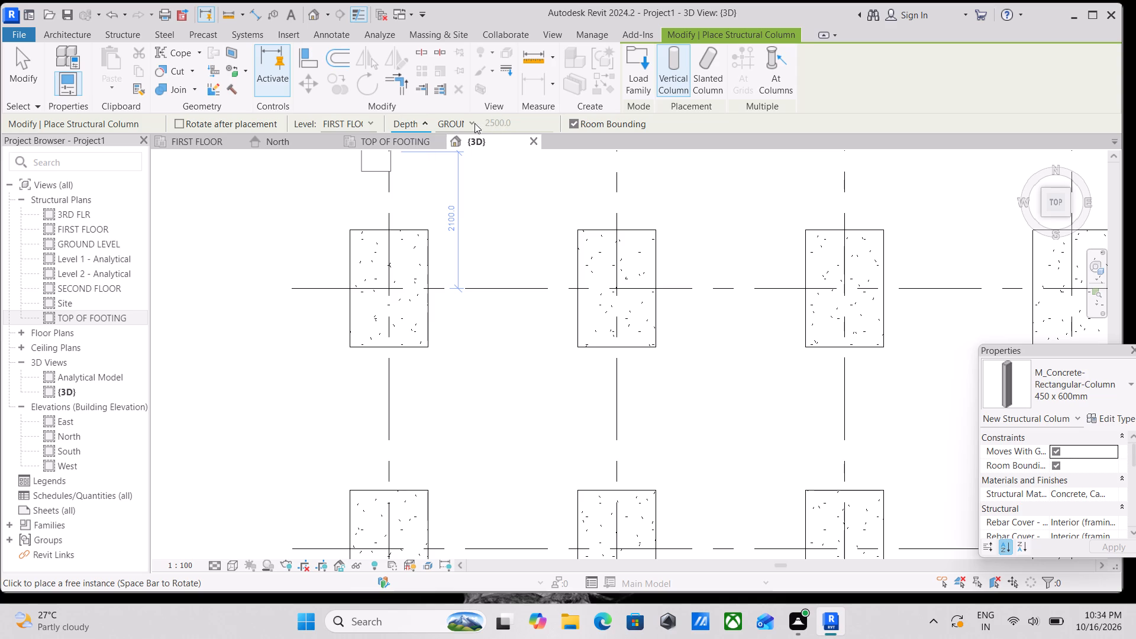
pyautogui.click(469, 121)
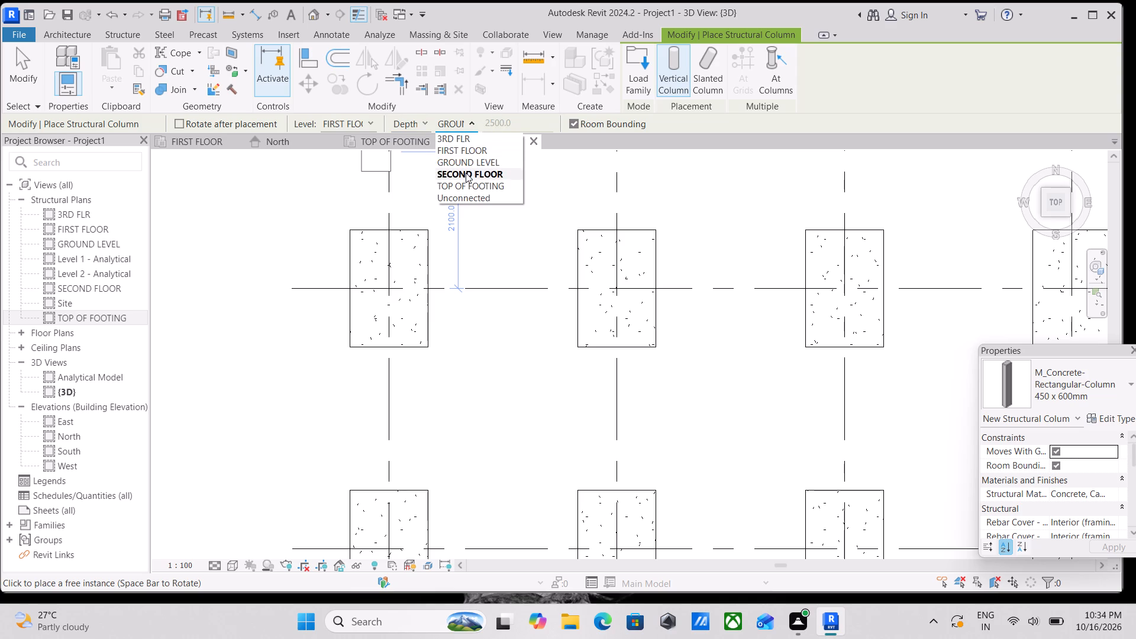
pyautogui.click(465, 185)
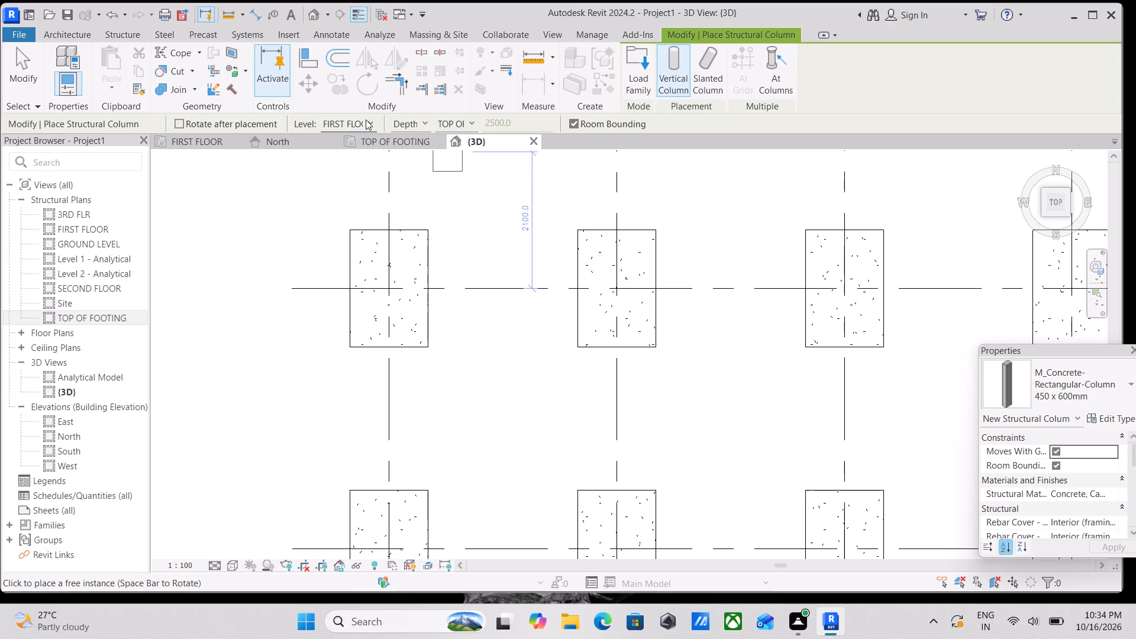
pyautogui.click(370, 120)
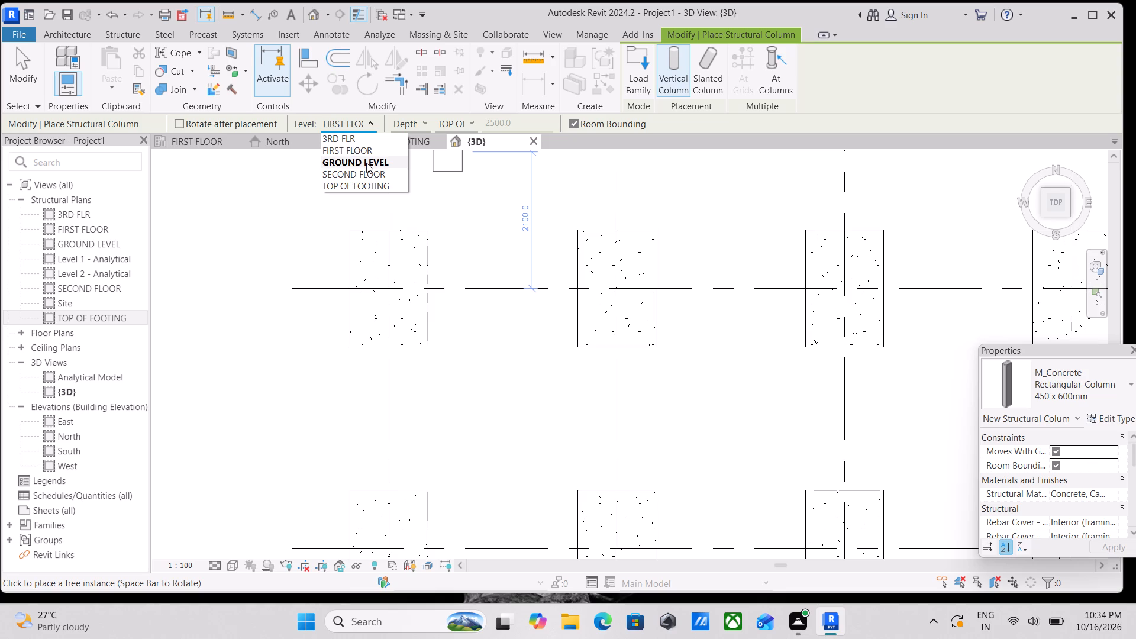
pyautogui.click(366, 157)
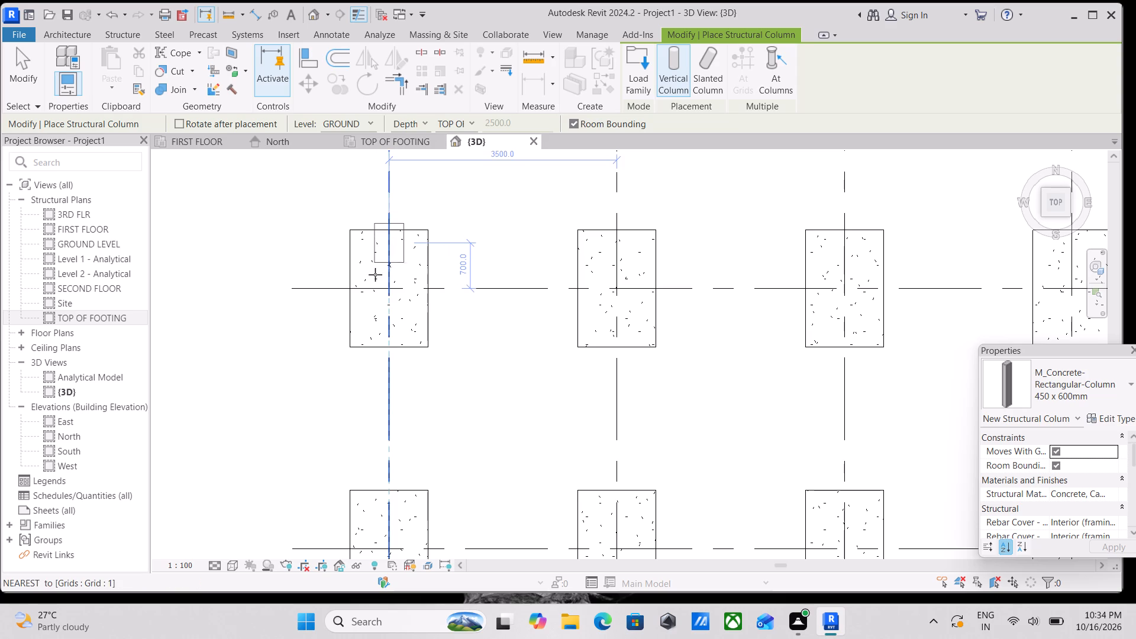
pyautogui.scroll(6, 401, 283)
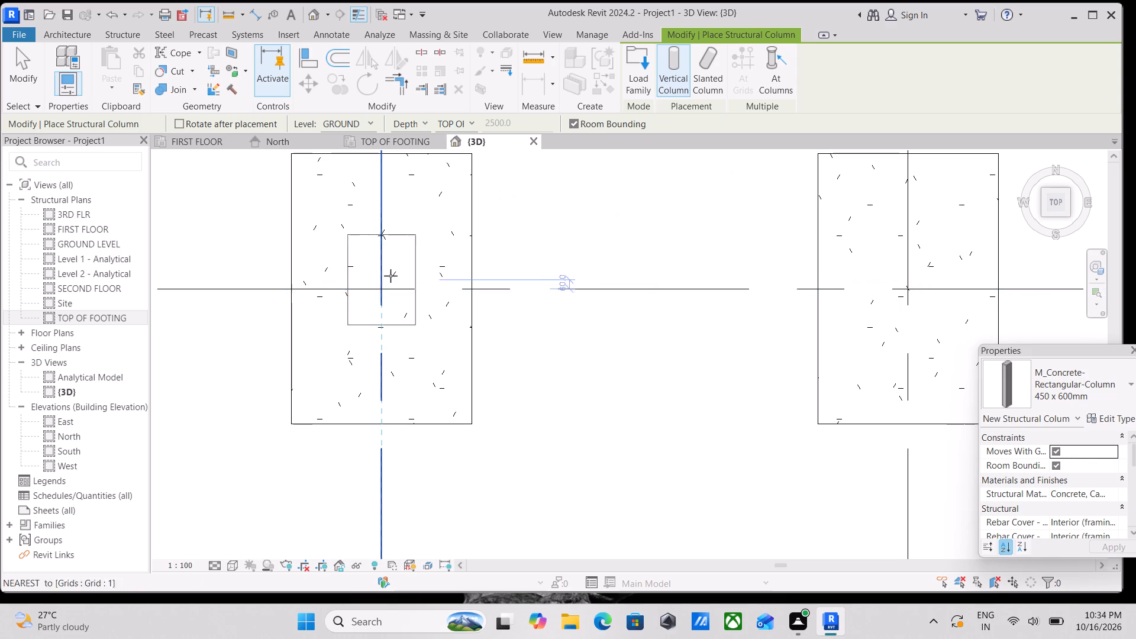
pyautogui.click(382, 291)
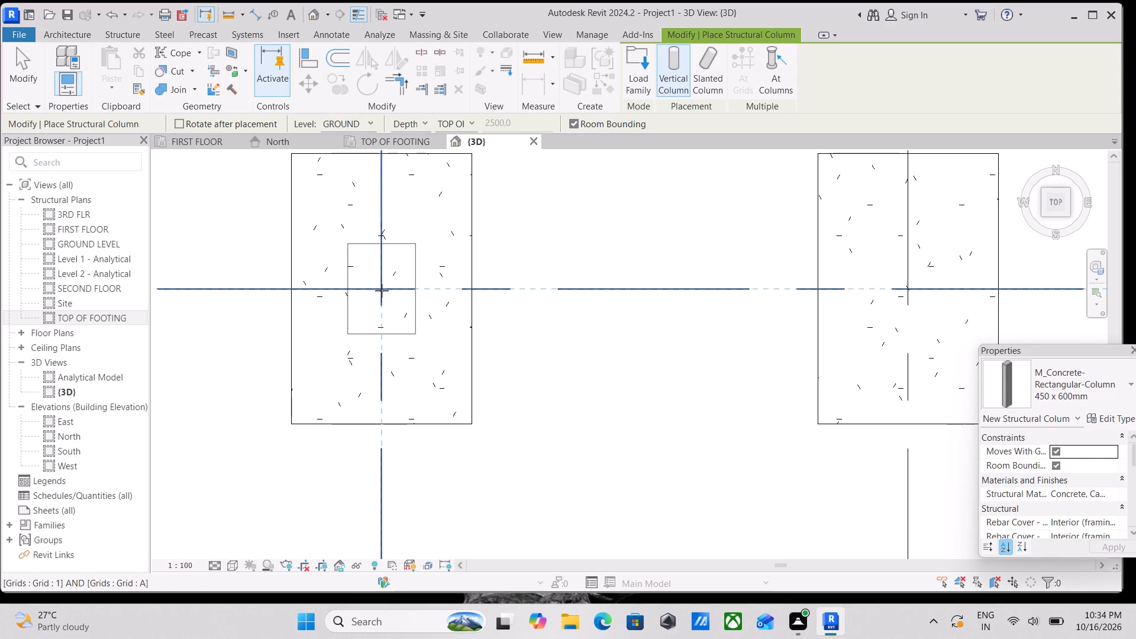
pyautogui.scroll(-2, 398, 302)
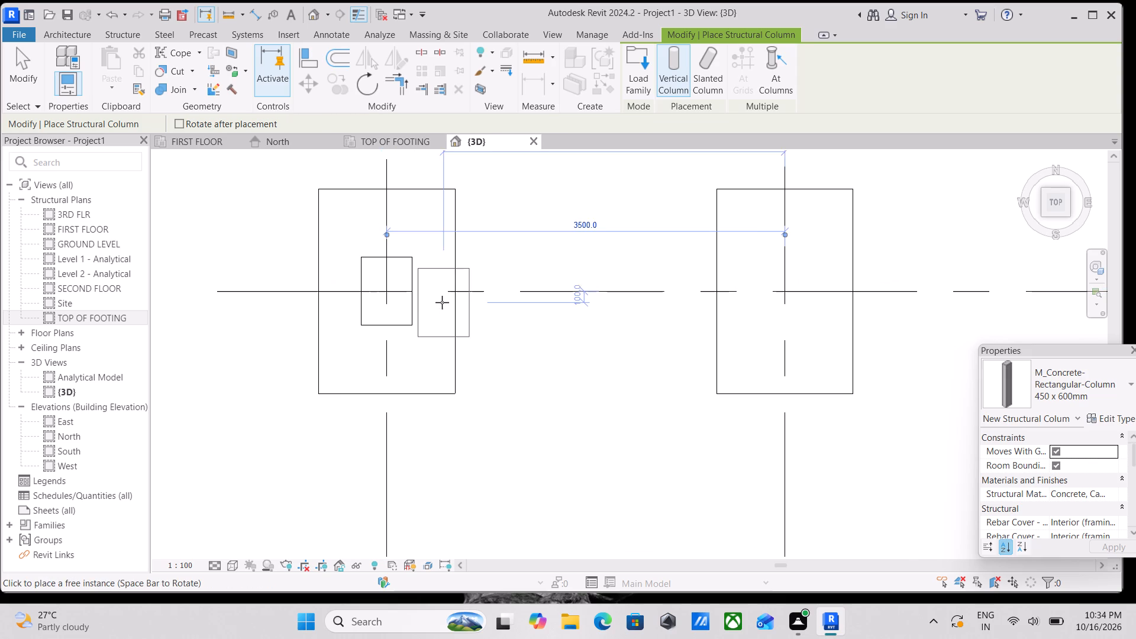
pyautogui.press('Escape')
pyautogui.press('Escape')
pyautogui.scroll(-2, 405, 210)
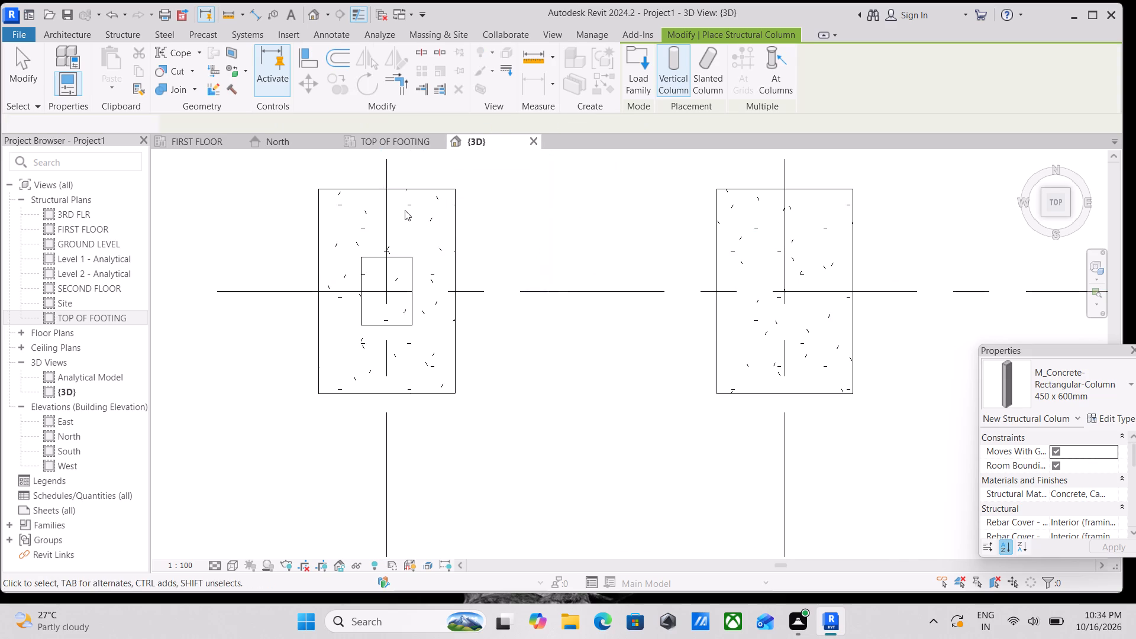
pyautogui.scroll(-3, 405, 210)
pyautogui.press('Escape')
# Examine the column on its footing at grids 1 and A from several 3D orientations.
pyautogui.scroll(-5, 435, 234)
pyautogui.scroll(-1, 518, 397)
pyautogui.scroll(-1, 632, 440)
pyautogui.keyDown('shift'); pyautogui.moveTo(562, 414); pyautogui.dragTo(648, 205, button='middle'); pyautogui.keyUp('shift')
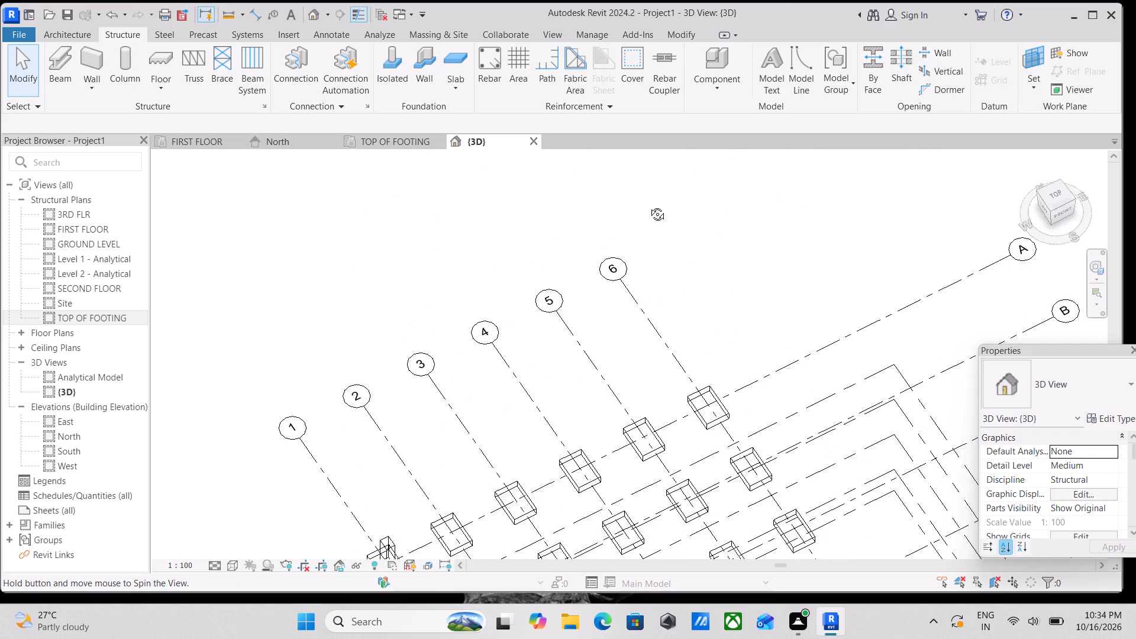
pyautogui.keyDown('shift'); pyautogui.moveTo(648, 205); pyautogui.dragTo(649, 205, button='middle'); pyautogui.keyUp('shift')
pyautogui.moveTo(674, 553); pyautogui.dragTo(702, 298, button='middle')
pyautogui.scroll(-1, 672, 434)
pyautogui.moveTo(609, 534); pyautogui.dragTo(647, 437, button='middle')
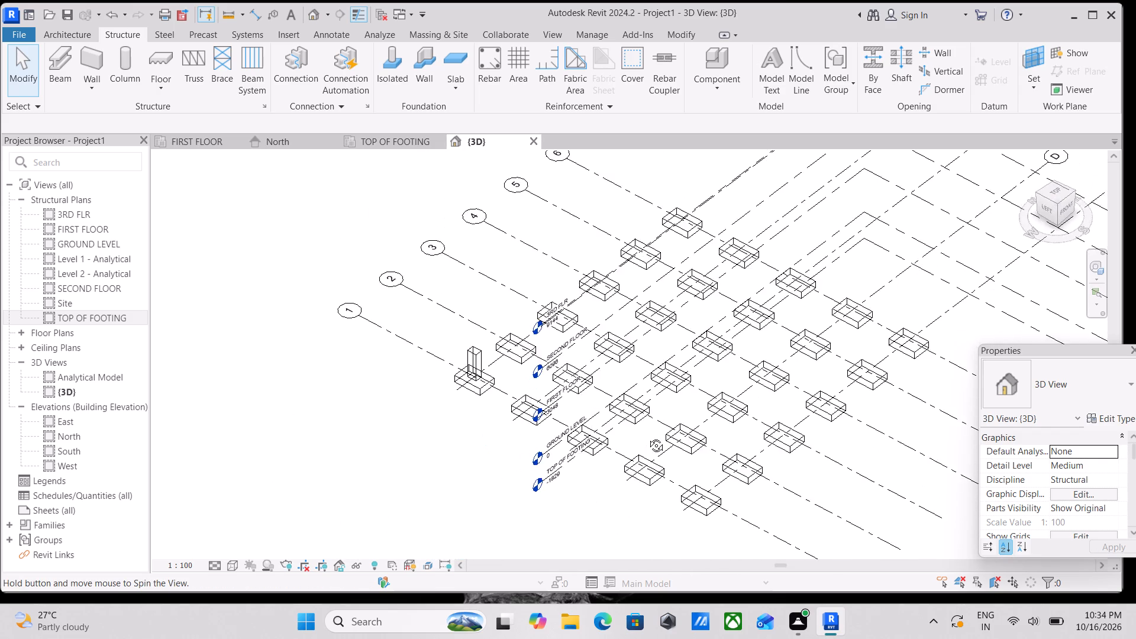
pyautogui.moveTo(647, 437); pyautogui.dragTo(674, 394, button='middle')
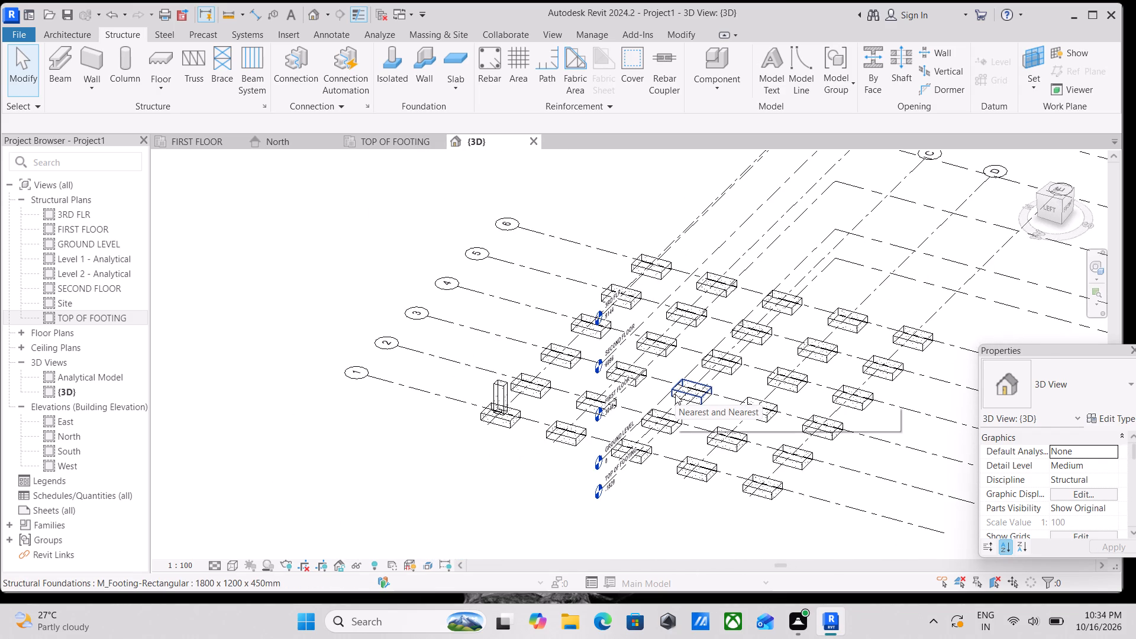
pyautogui.scroll(4, 476, 422)
pyautogui.scroll(3, 581, 445)
pyautogui.scroll(4, 542, 396)
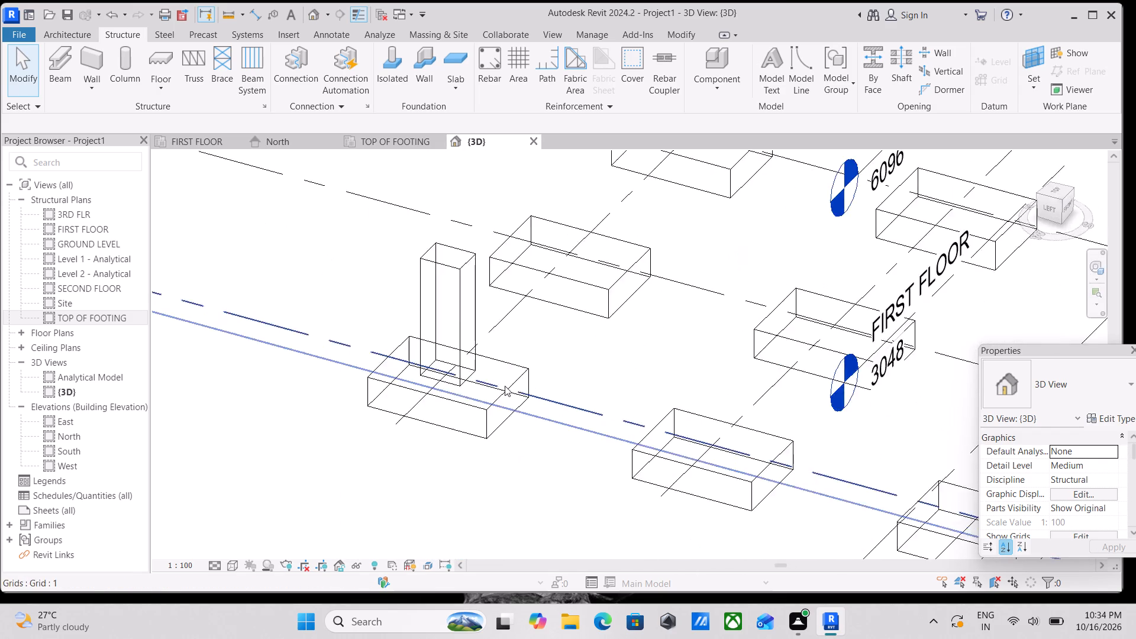
pyautogui.scroll(8, 505, 386)
pyautogui.scroll(-10, 426, 379)
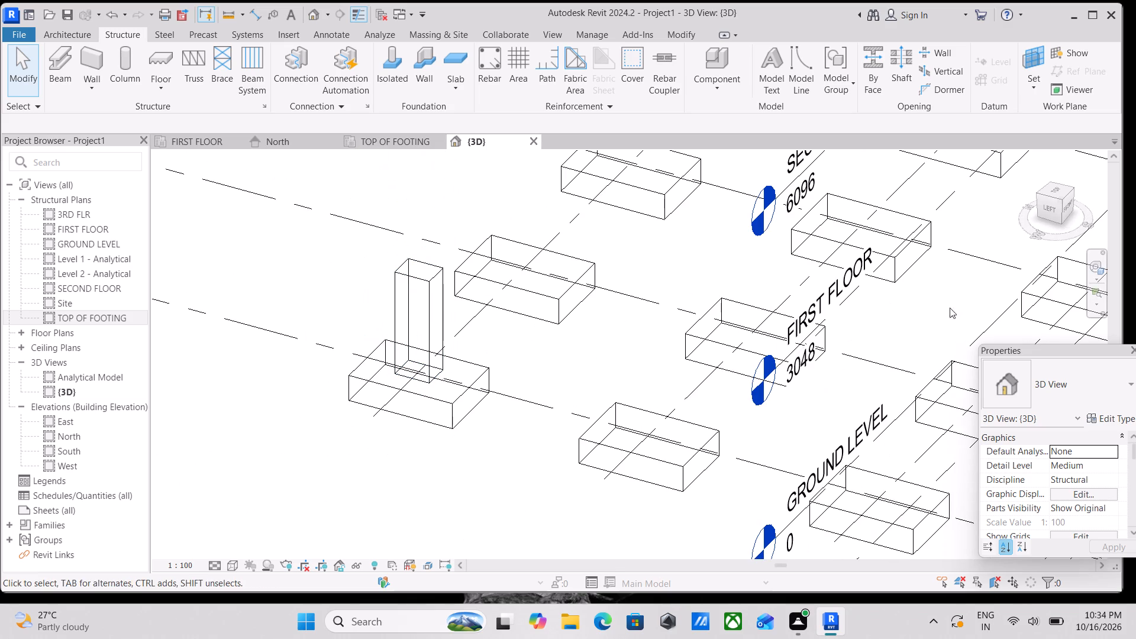
pyautogui.click(1058, 191)
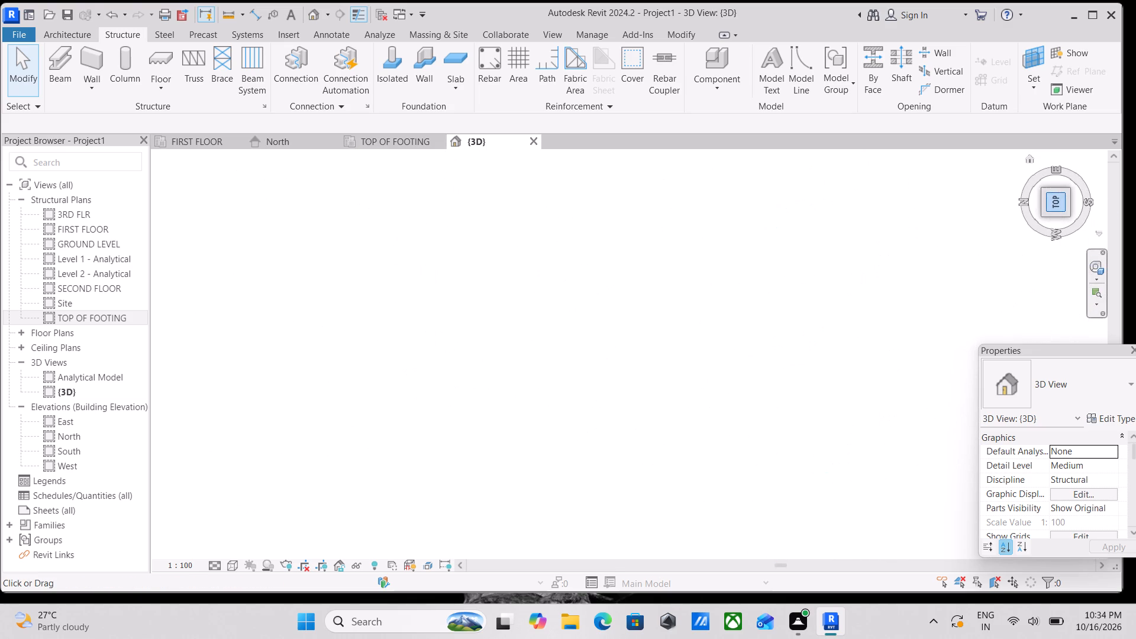
pyautogui.click(1069, 214)
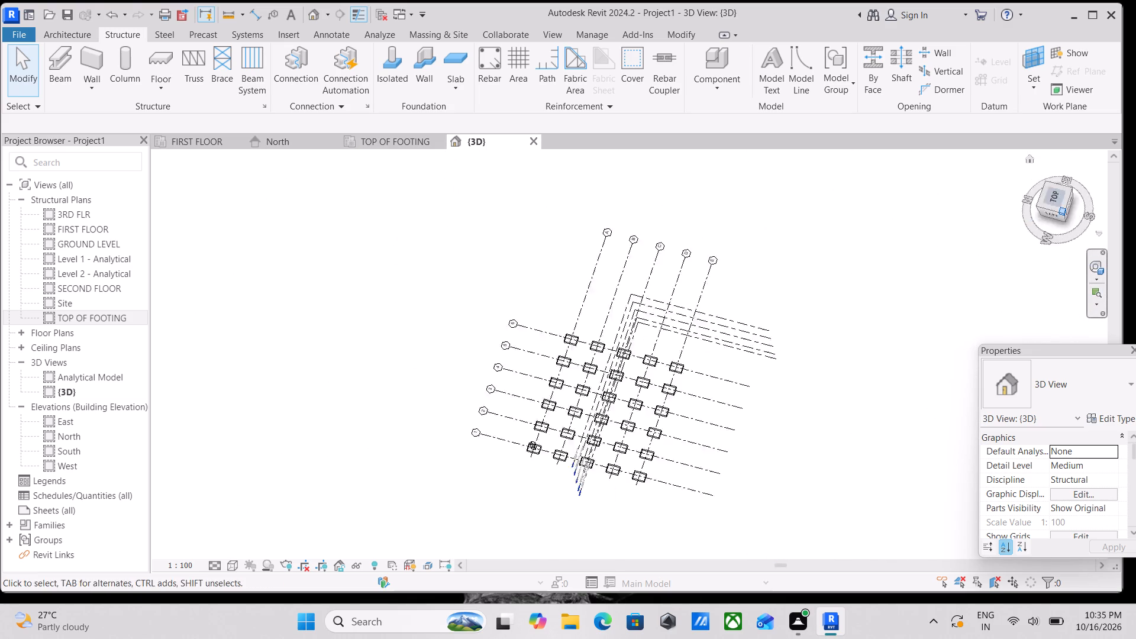
pyautogui.click(1075, 191)
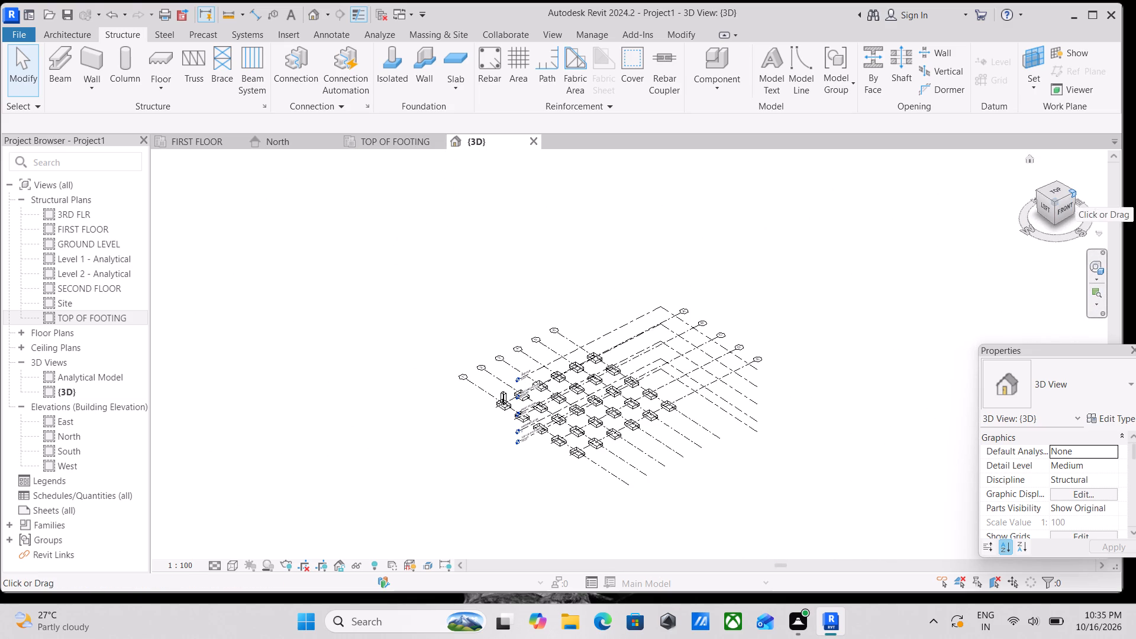
pyautogui.click(1057, 187)
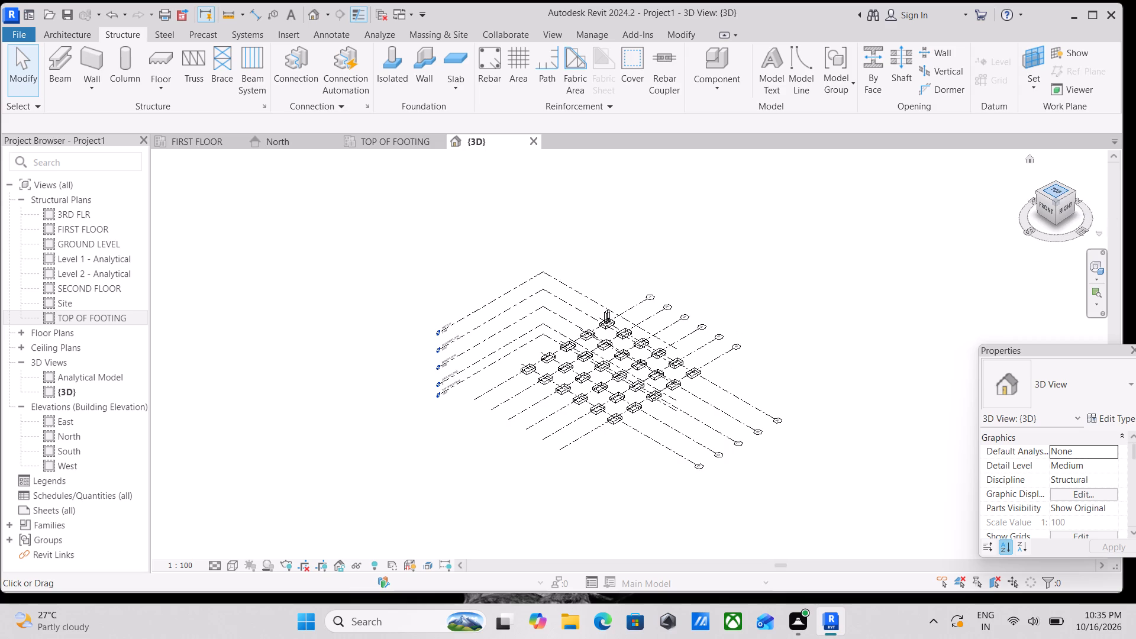
# Place vertical 450 x 600mm concrete structural columns at grid intersections 2-A and 3-A, from GROUND LEVEL down to TOP OF FOOTING.
pyautogui.scroll(4, 712, 243)
pyautogui.scroll(6, 527, 275)
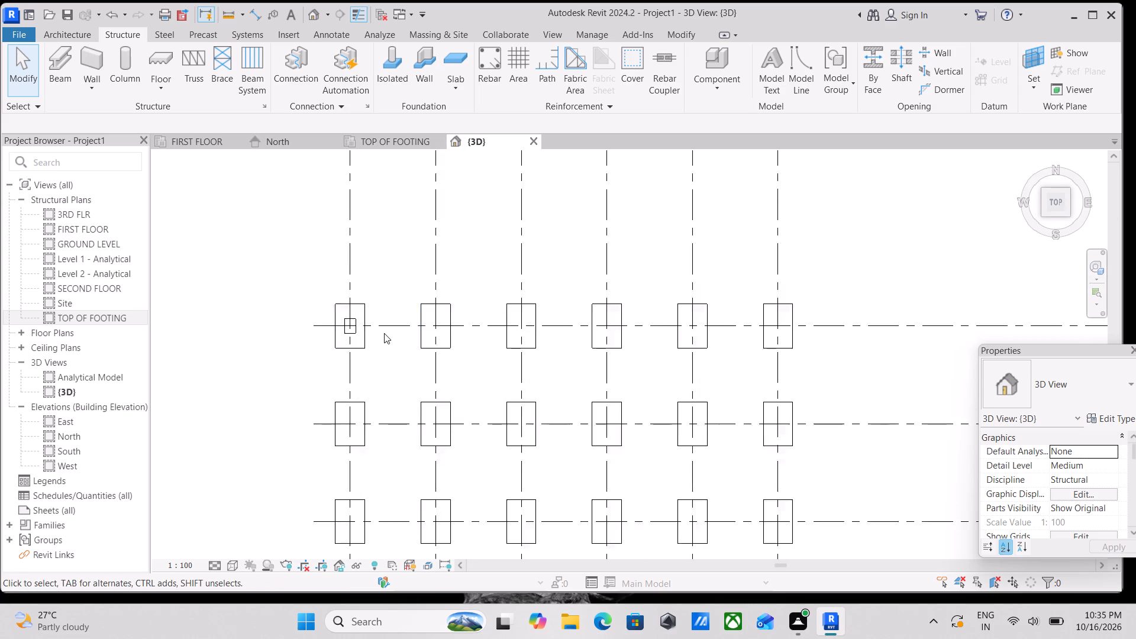
pyautogui.scroll(7, 384, 333)
pyautogui.click(322, 329)
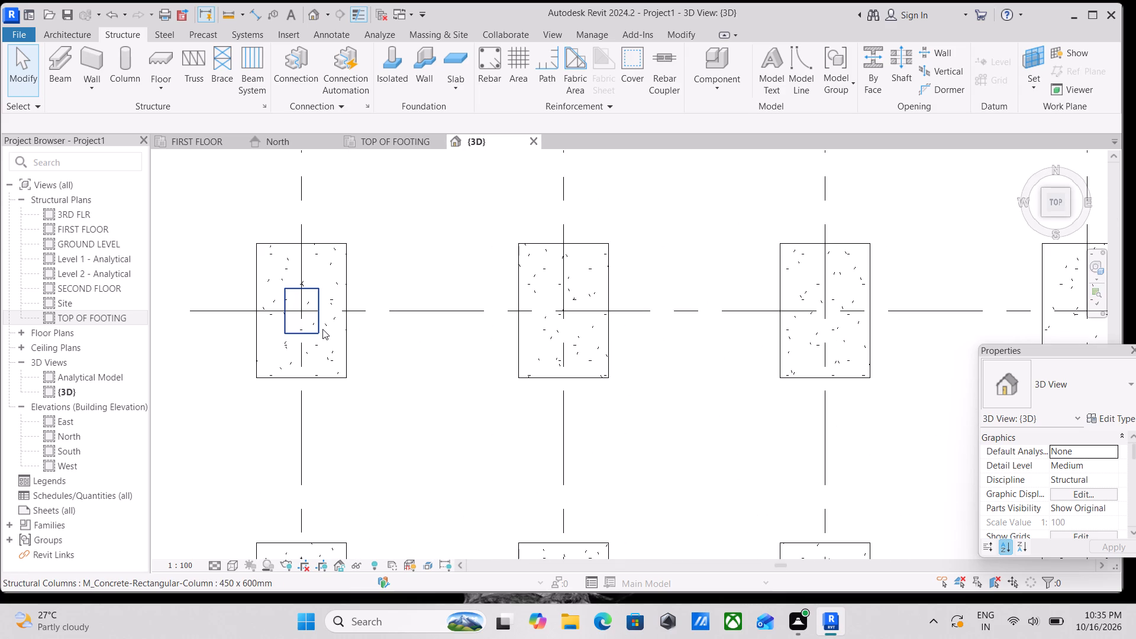
pyautogui.write('CS')
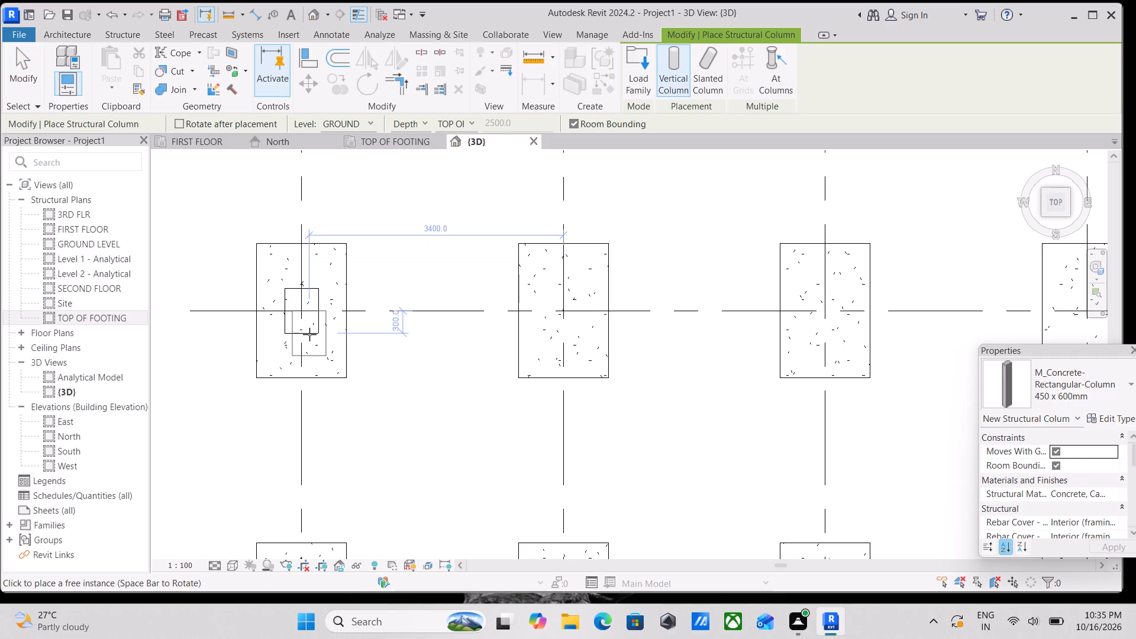
pyautogui.click(565, 310)
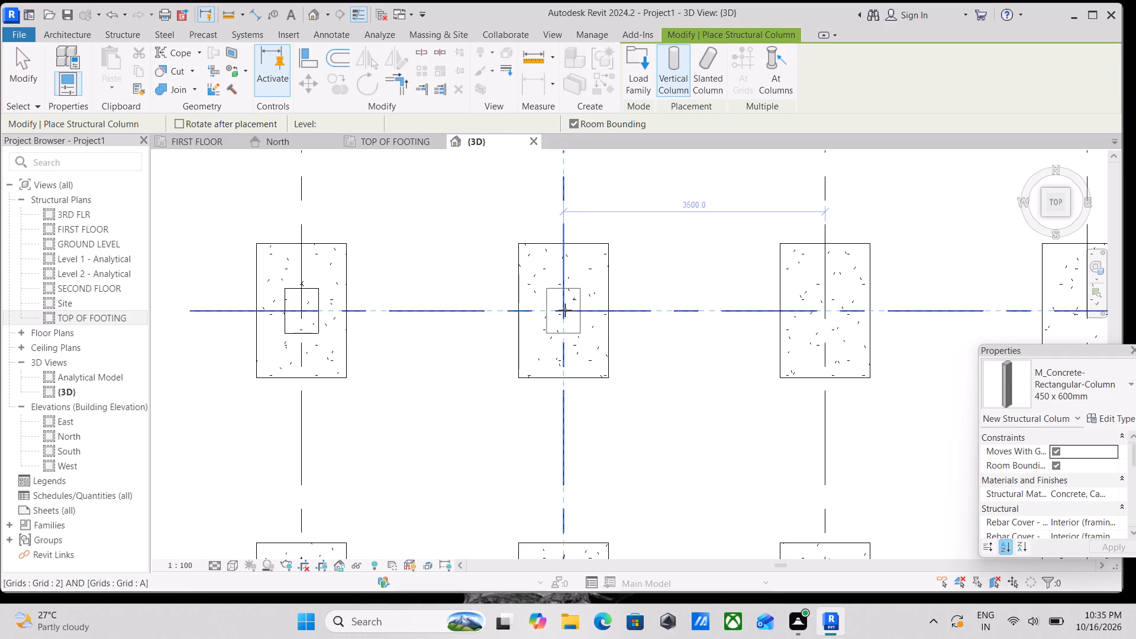
pyautogui.moveTo(789, 314); pyautogui.dragTo(603, 308, button='middle')
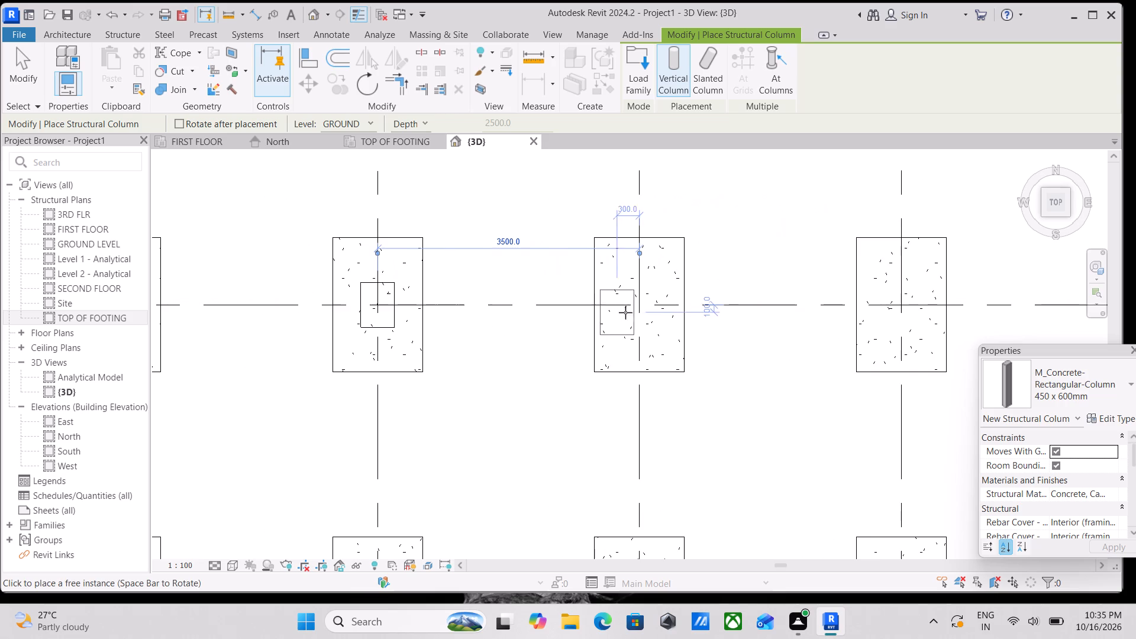
pyautogui.click(641, 305)
# Place 450 x 600mm concrete columns on the remaining grid A footings, at grids 4, 5 and 6.
pyautogui.scroll(-2, 892, 377)
pyautogui.moveTo(882, 372); pyautogui.dragTo(729, 367, button='middle')
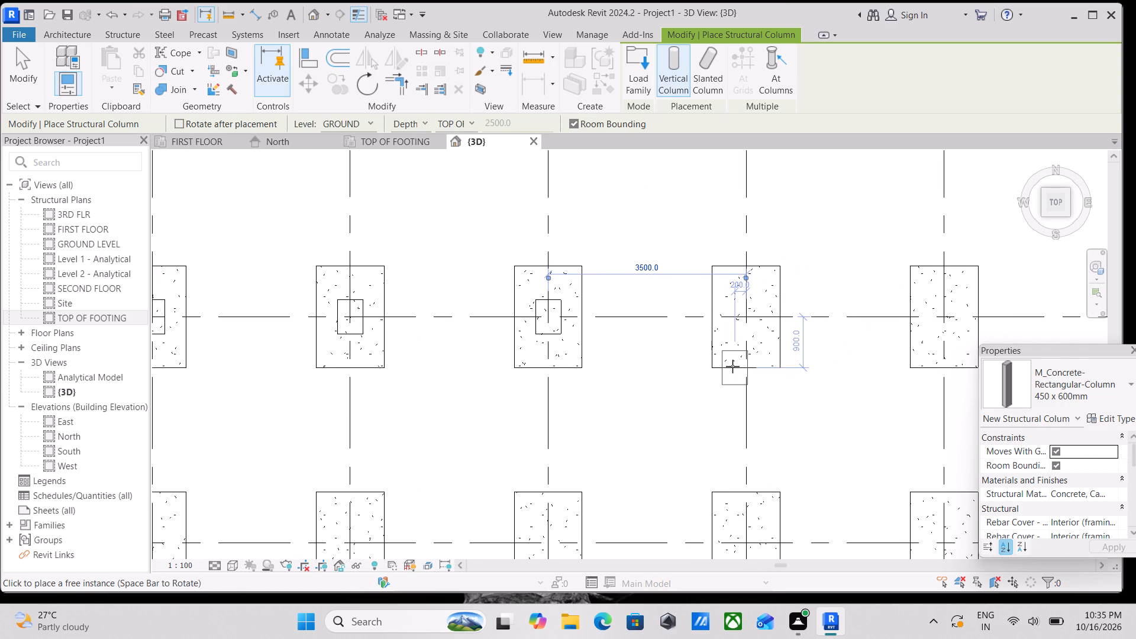
pyautogui.scroll(4, 742, 324)
pyautogui.click(750, 310)
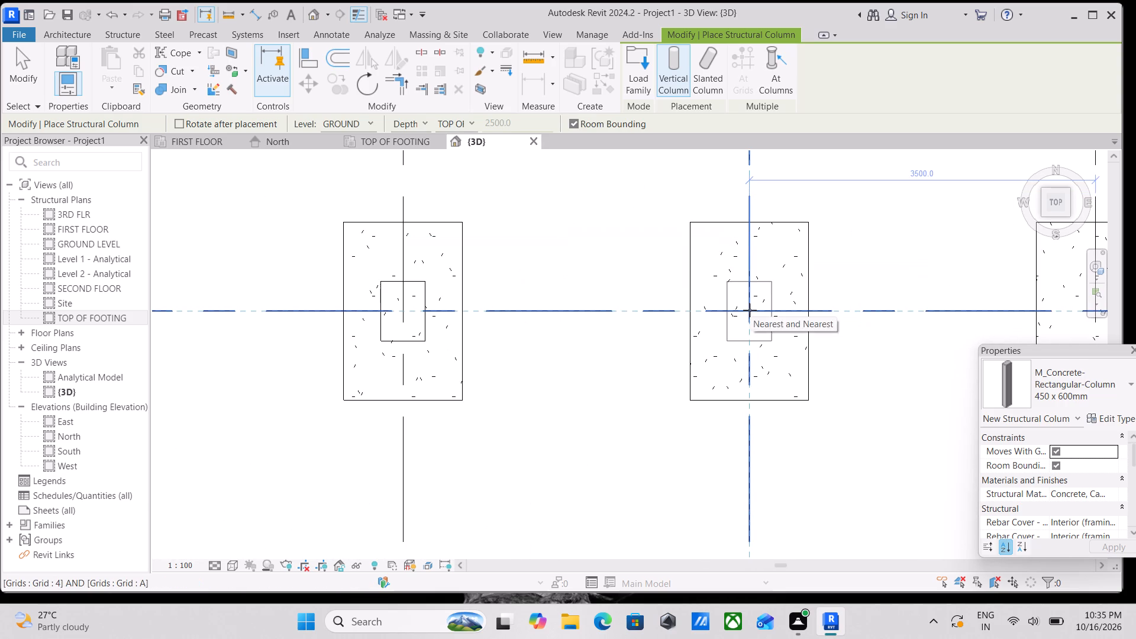
pyautogui.scroll(-2, 850, 388)
pyautogui.moveTo(848, 384); pyautogui.dragTo(447, 372, button='middle')
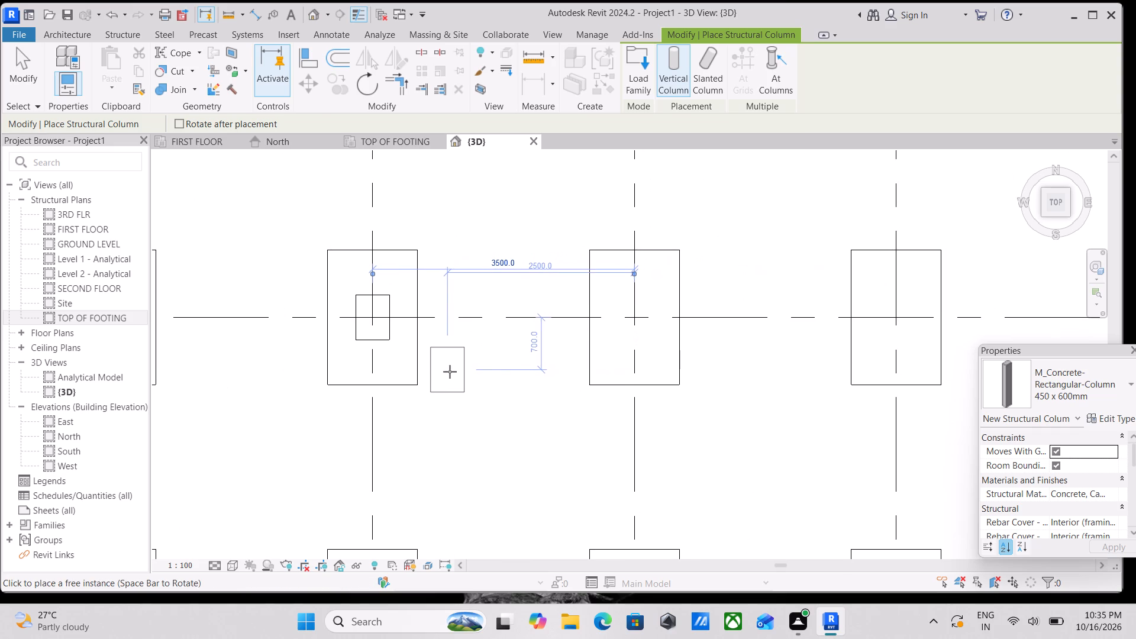
pyautogui.click(632, 317)
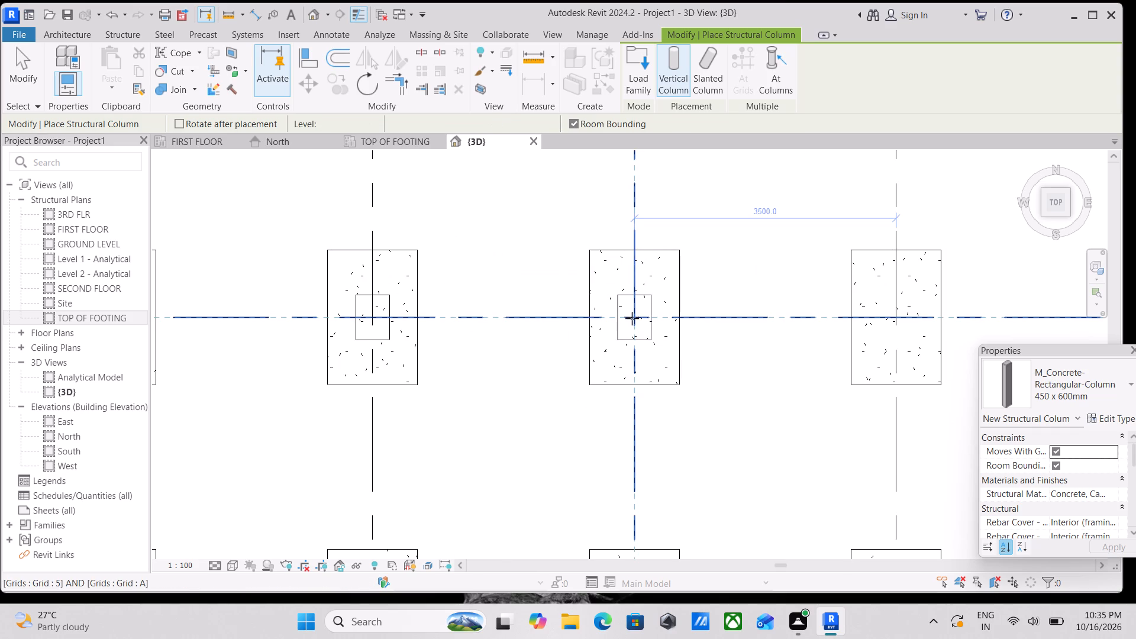
pyautogui.scroll(-1, 756, 420)
pyautogui.moveTo(754, 419); pyautogui.dragTo(619, 417, button='middle')
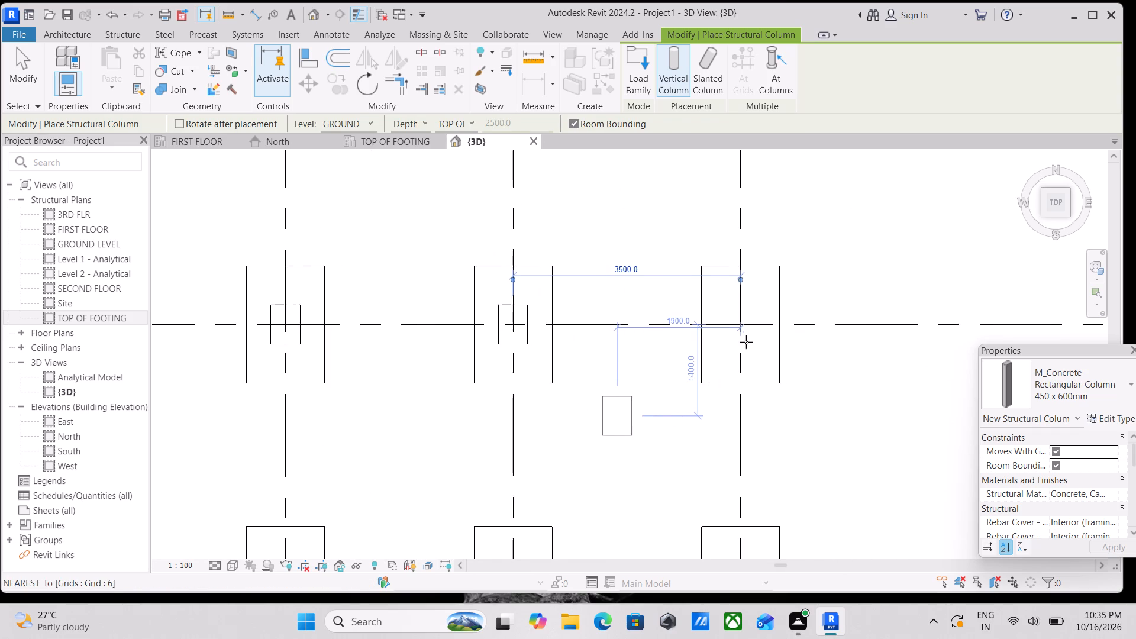
pyautogui.click(745, 330)
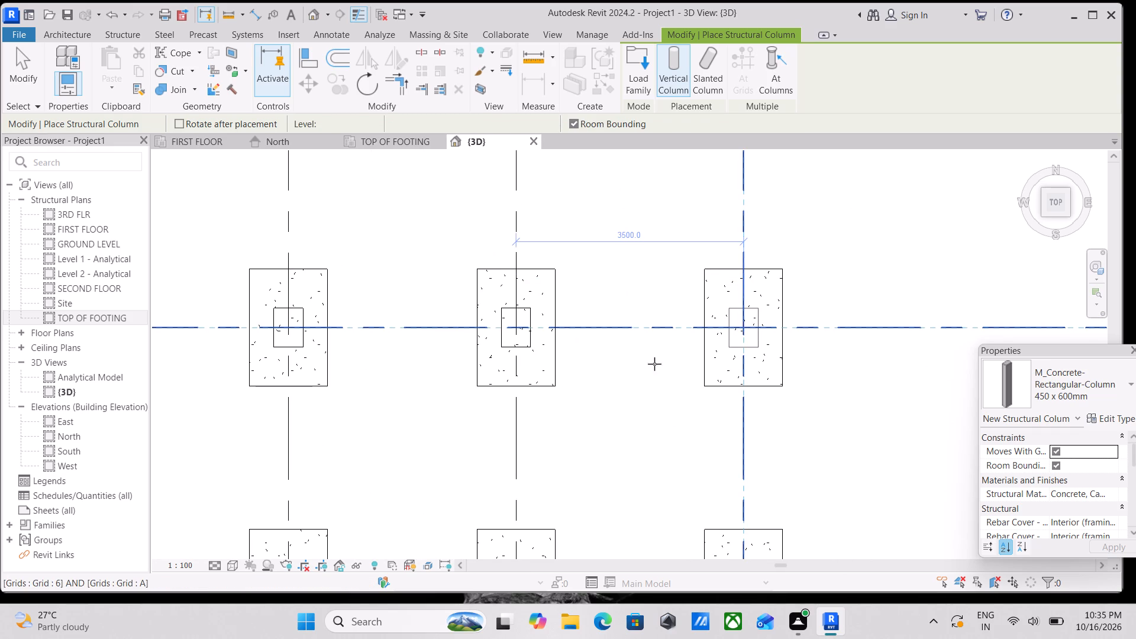
# Place 450 x 600mm concrete columns on the grid B footings at grids 1, 2 and 3.
pyautogui.scroll(-3, 524, 444)
pyautogui.moveTo(479, 446); pyautogui.dragTo(798, 372, button='middle')
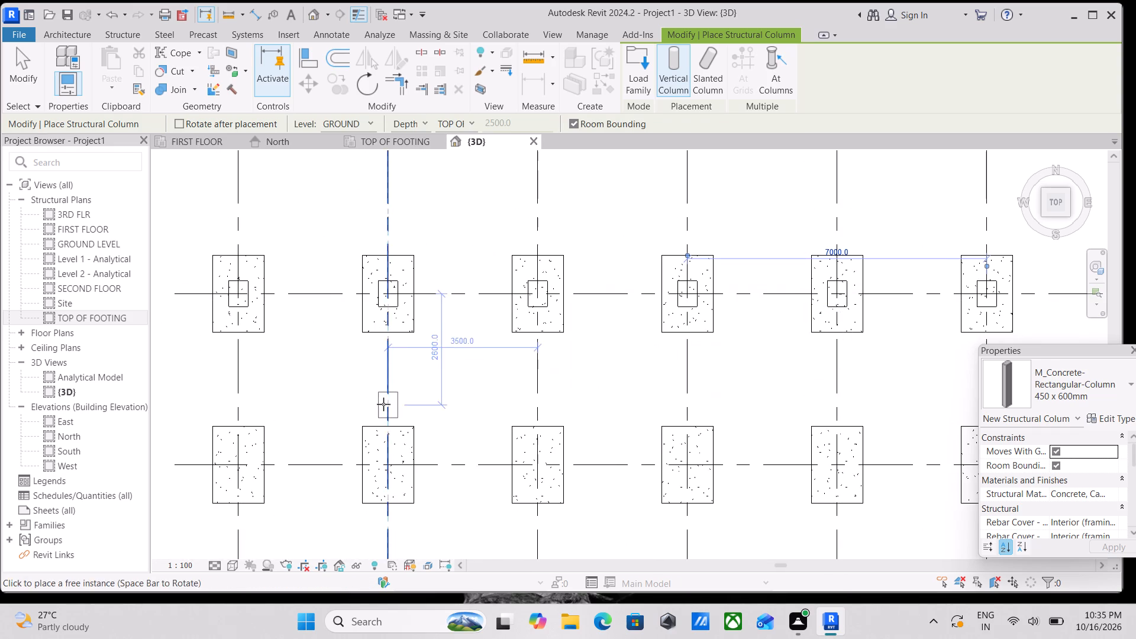
pyautogui.moveTo(383, 404); pyautogui.dragTo(688, 395, button='middle')
pyautogui.scroll(6, 560, 454)
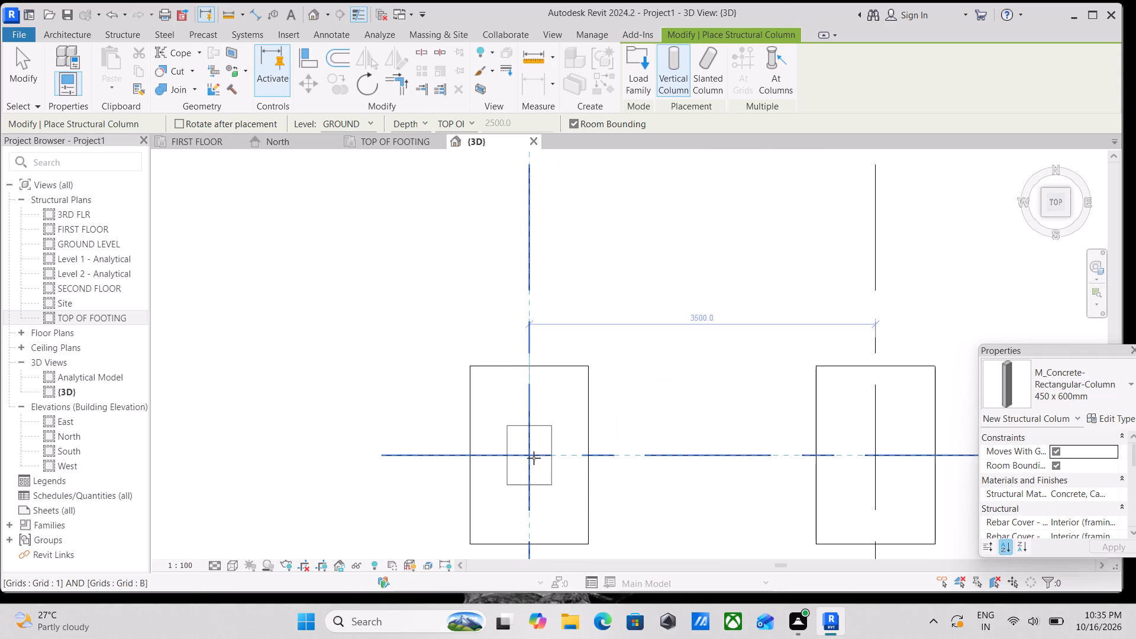
pyautogui.click(531, 454)
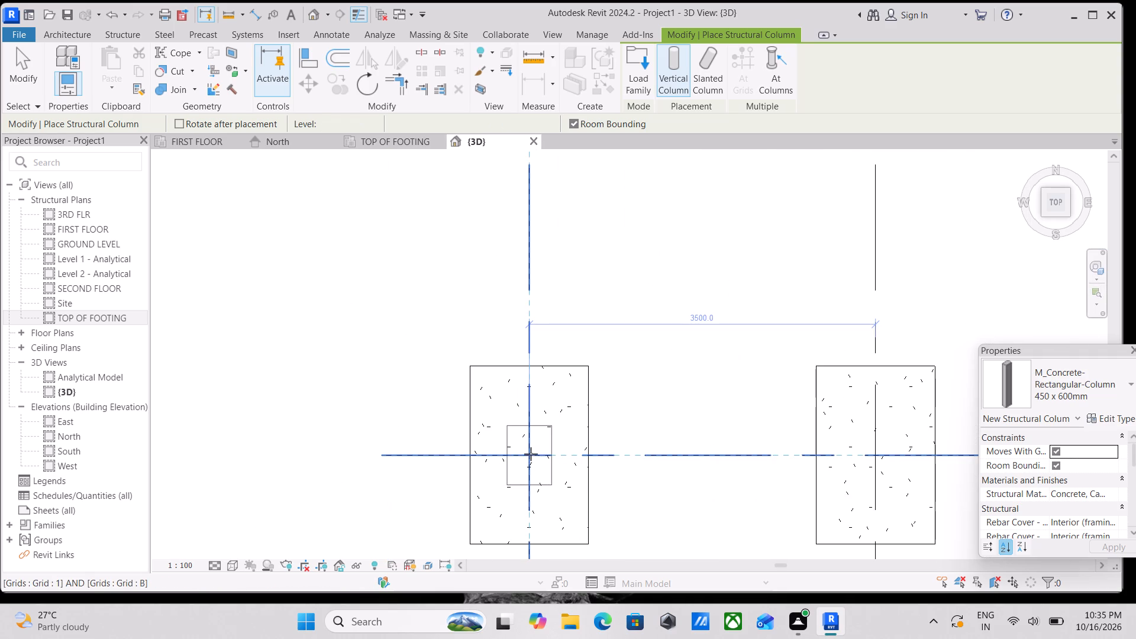
pyautogui.scroll(-2, 609, 440)
pyautogui.moveTo(639, 428); pyautogui.dragTo(430, 418, button='middle')
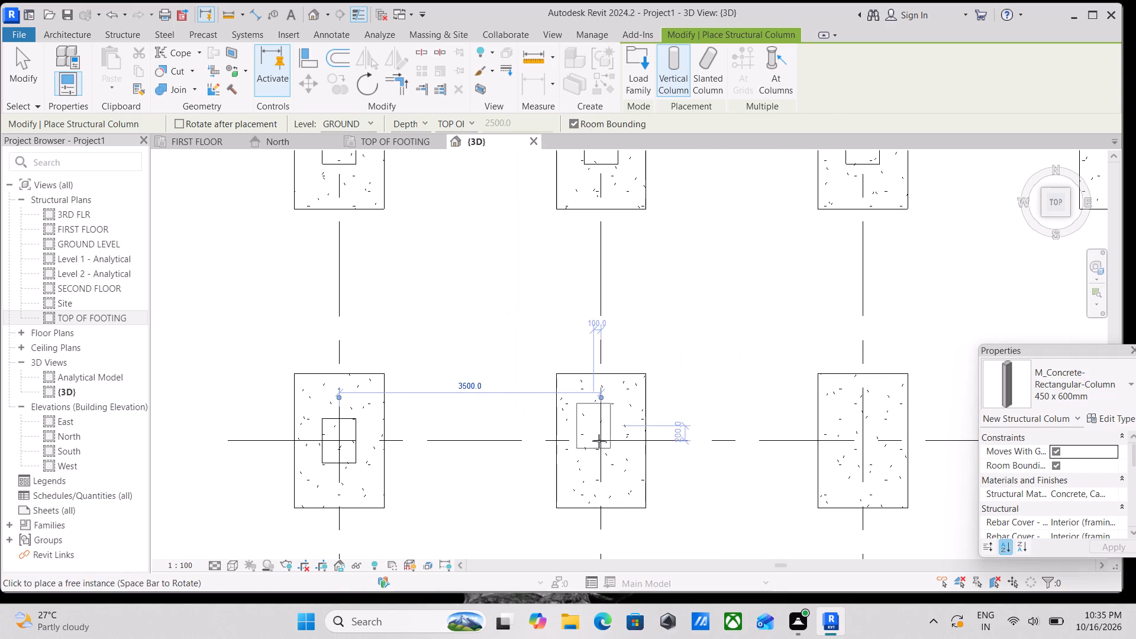
pyautogui.click(599, 442)
pyautogui.scroll(-2, 642, 406)
pyautogui.moveTo(673, 405); pyautogui.dragTo(627, 404, button='middle')
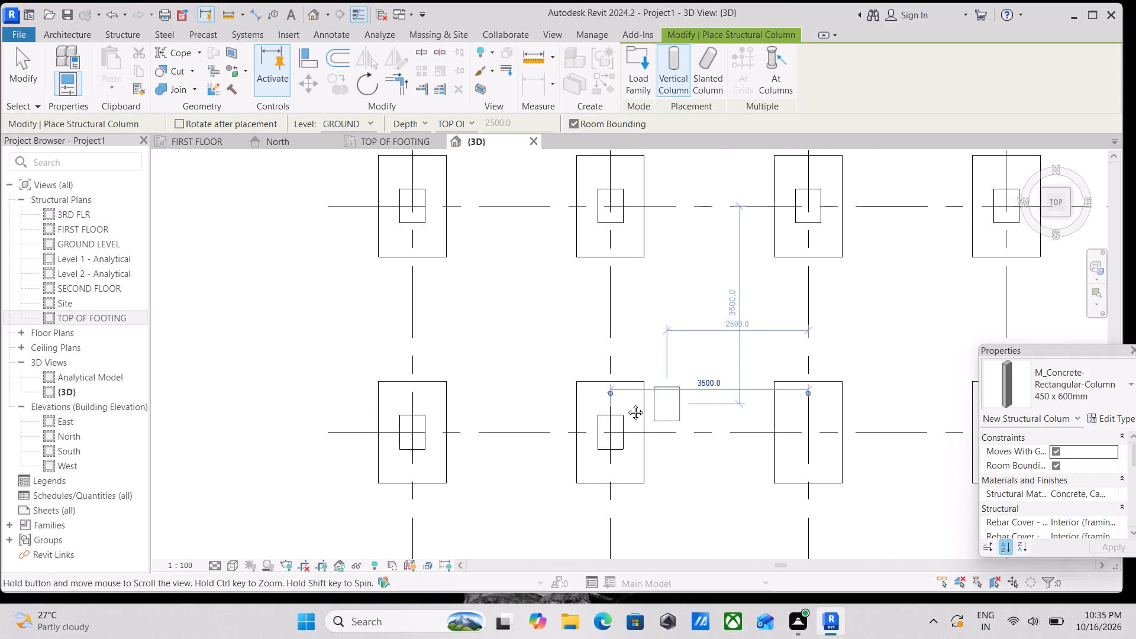
pyautogui.moveTo(627, 404); pyautogui.dragTo(590, 405, button='middle')
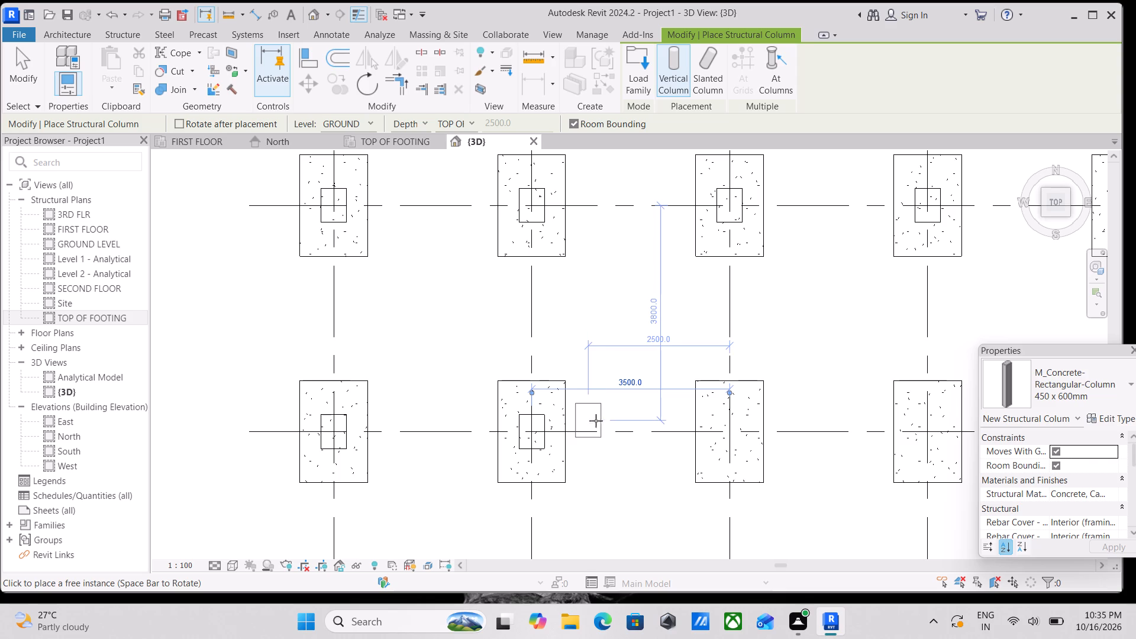
pyautogui.click(732, 433)
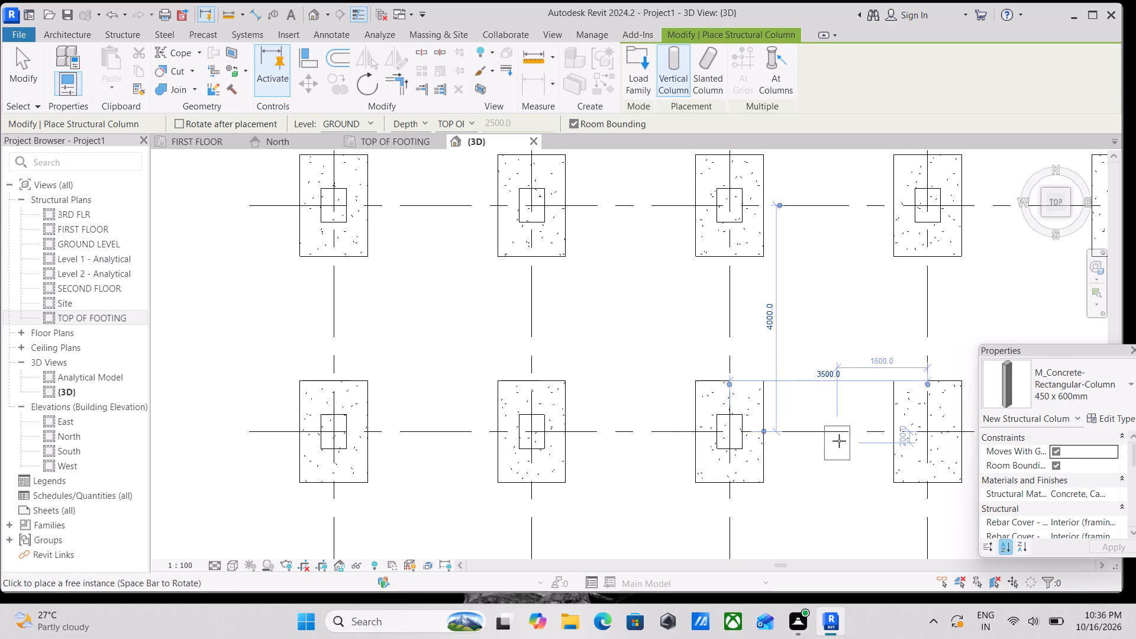
# Place 450 x 600mm concrete columns on the grid B footings at grids 4 and 5.
pyautogui.scroll(-1, 838, 441)
pyautogui.scroll(3, 837, 439)
pyautogui.scroll(-2, 819, 443)
pyautogui.moveTo(805, 442); pyautogui.dragTo(748, 440, button='middle')
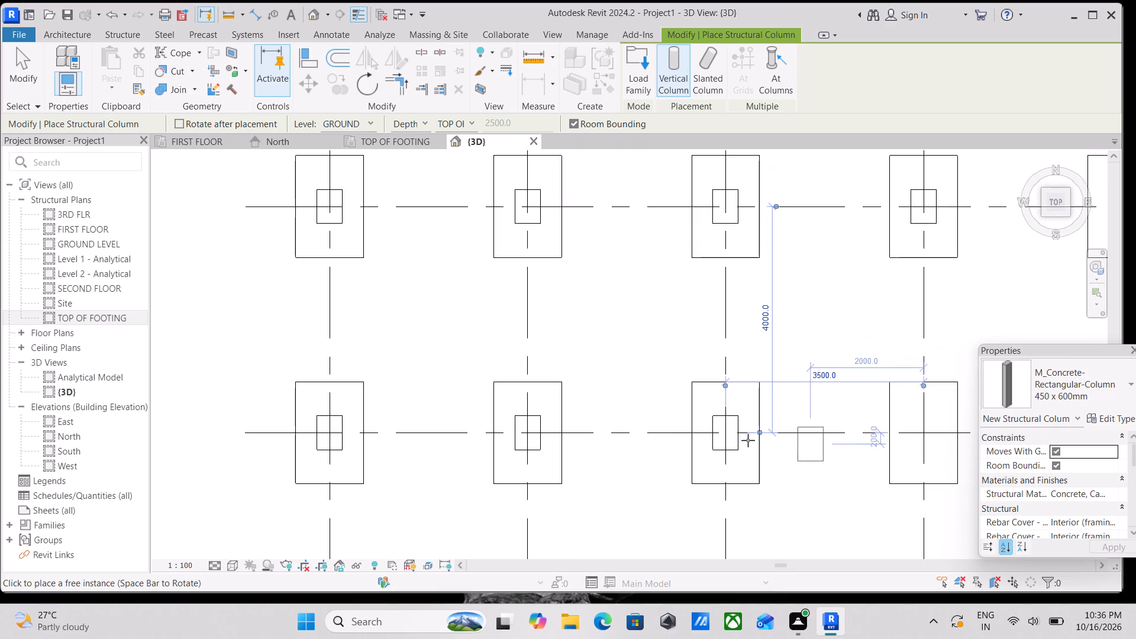
pyautogui.moveTo(748, 440); pyautogui.dragTo(582, 432, button='middle')
pyautogui.scroll(3, 705, 424)
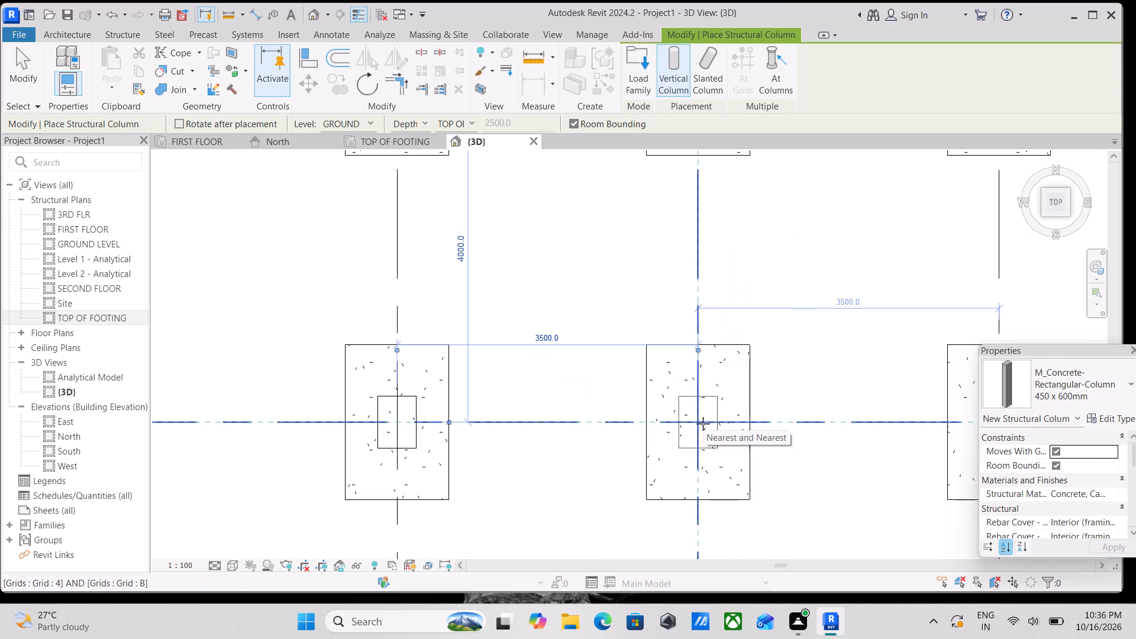
pyautogui.click(703, 424)
pyautogui.scroll(-1, 802, 418)
pyautogui.moveTo(793, 418); pyautogui.dragTo(533, 411, button='middle')
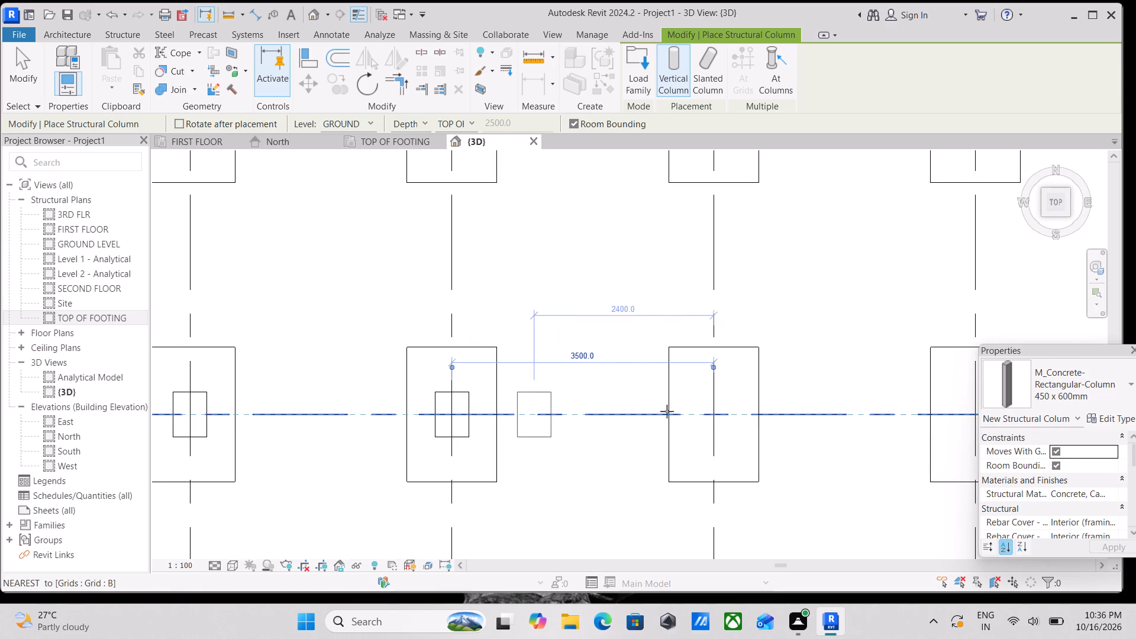
pyautogui.click(714, 415)
# Place a 450 x 600mm concrete column at the intersection of grids 6 and B.
pyautogui.scroll(-2, 770, 419)
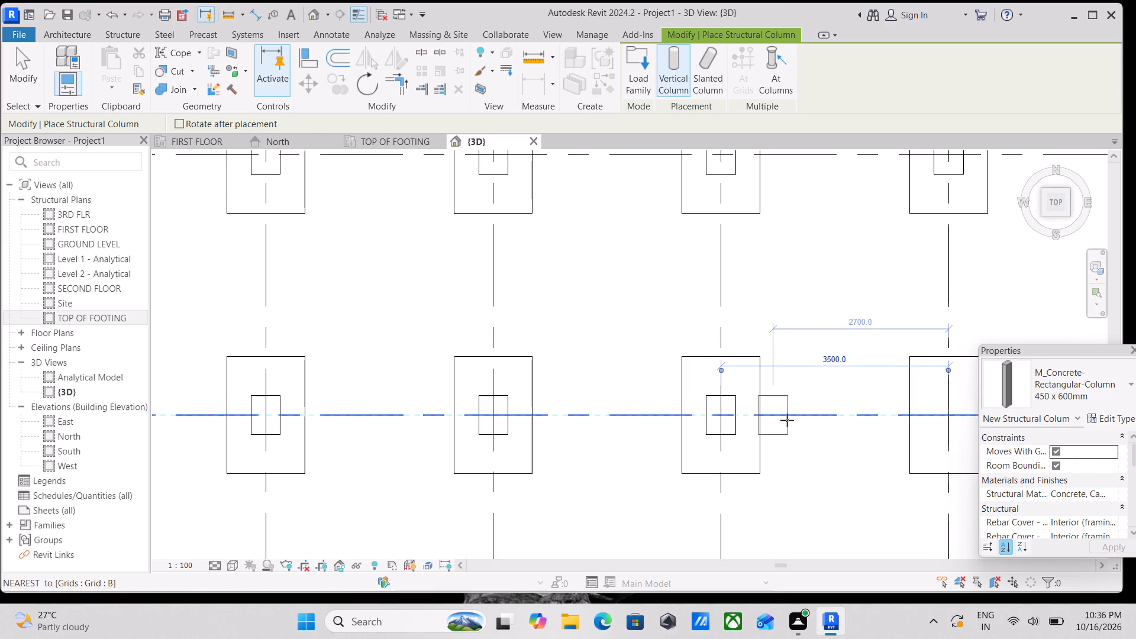
pyautogui.scroll(-1, 796, 430)
pyautogui.moveTo(796, 430); pyautogui.dragTo(670, 383, button='middle')
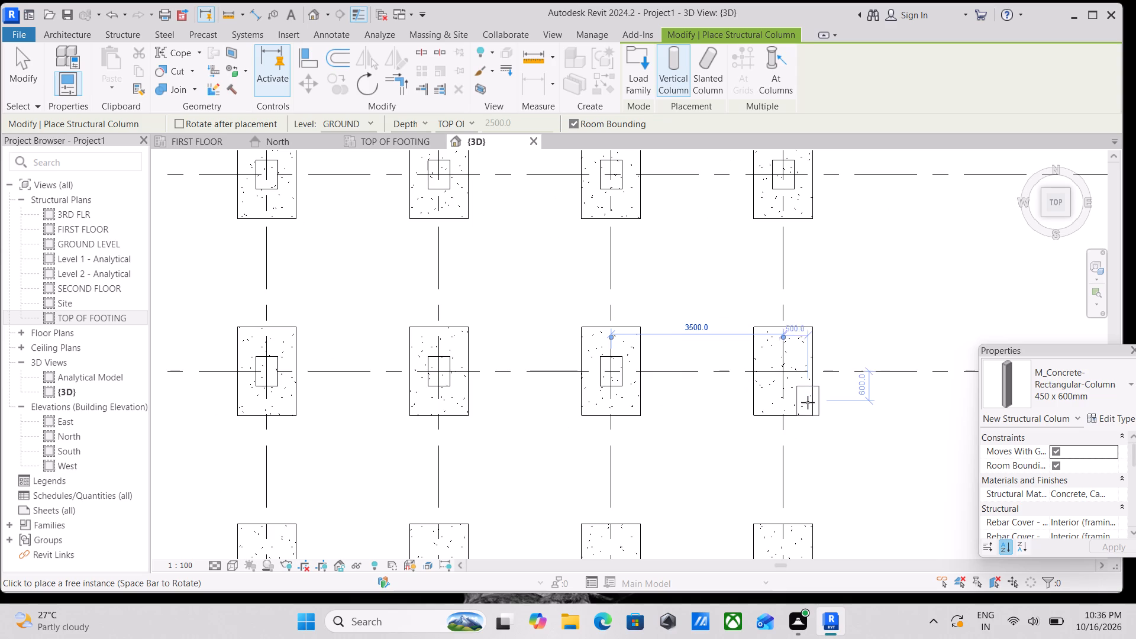
pyautogui.moveTo(808, 402); pyautogui.dragTo(746, 404, button='middle')
pyautogui.scroll(5, 719, 374)
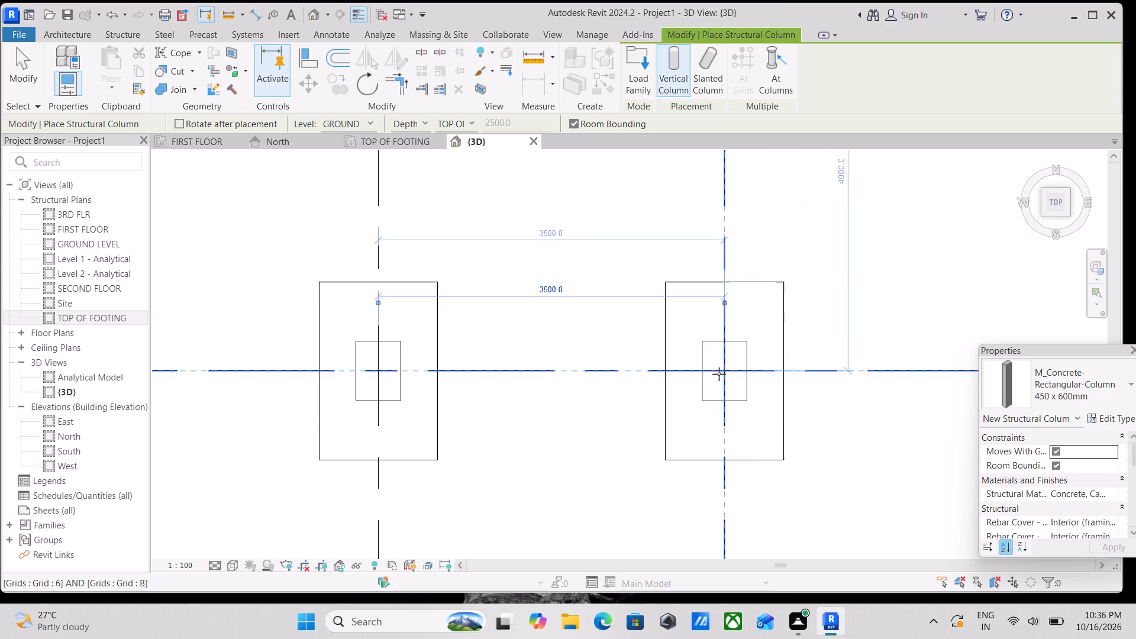
pyautogui.scroll(5, 730, 372)
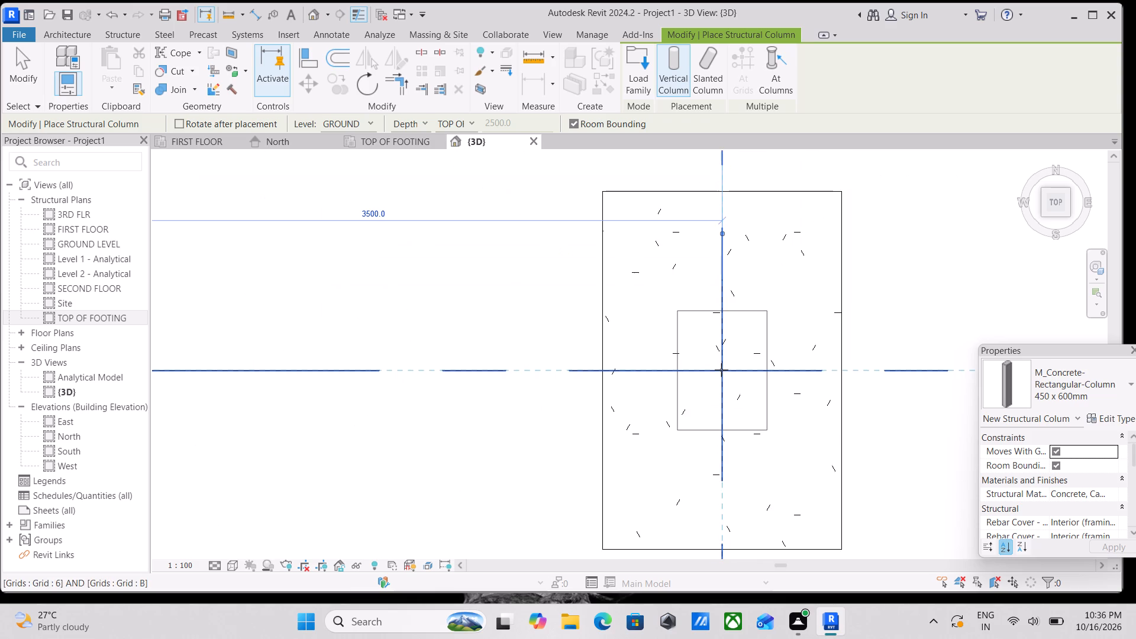
pyautogui.click(721, 370)
# Place a 450 x 600mm concrete column on the first grid C footing, at the intersection with grid 1.
pyautogui.scroll(-5, 840, 467)
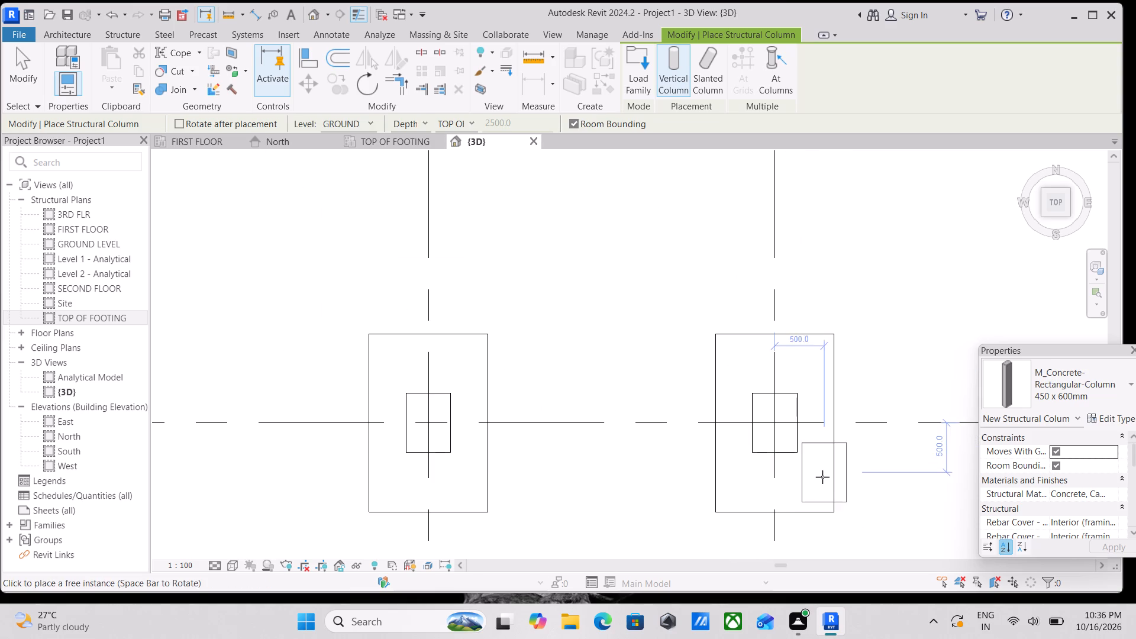
pyautogui.moveTo(817, 473); pyautogui.dragTo(830, 334, button='middle')
pyautogui.scroll(-3, 601, 504)
pyautogui.moveTo(619, 463); pyautogui.dragTo(844, 389, button='middle')
pyautogui.scroll(-1, 786, 395)
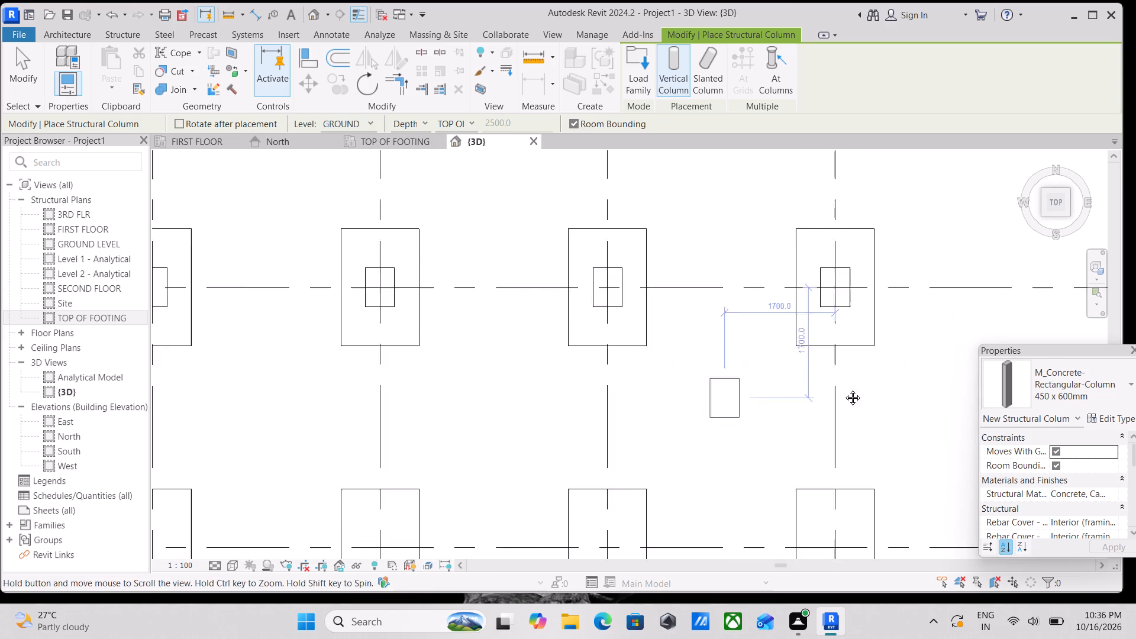
pyautogui.moveTo(844, 389); pyautogui.dragTo(851, 387, button='middle')
pyautogui.moveTo(612, 440); pyautogui.dragTo(883, 317, button='middle')
pyautogui.moveTo(527, 398); pyautogui.dragTo(729, 333, button='middle')
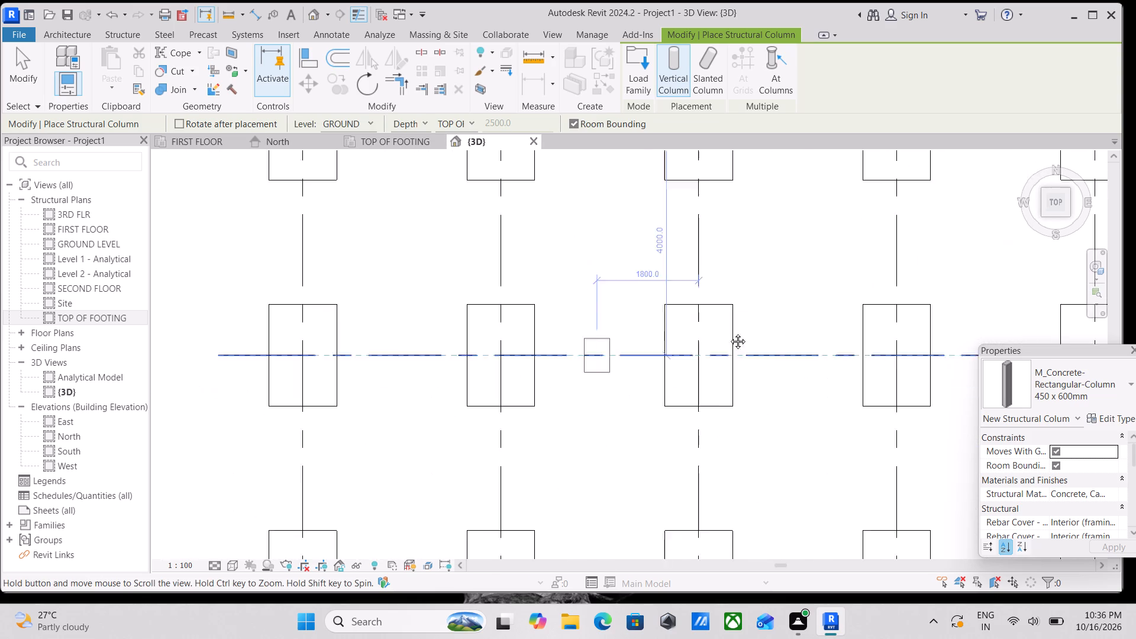
pyautogui.scroll(-1, 682, 337)
pyautogui.moveTo(729, 333); pyautogui.dragTo(877, 352, button='middle')
pyautogui.scroll(5, 637, 351)
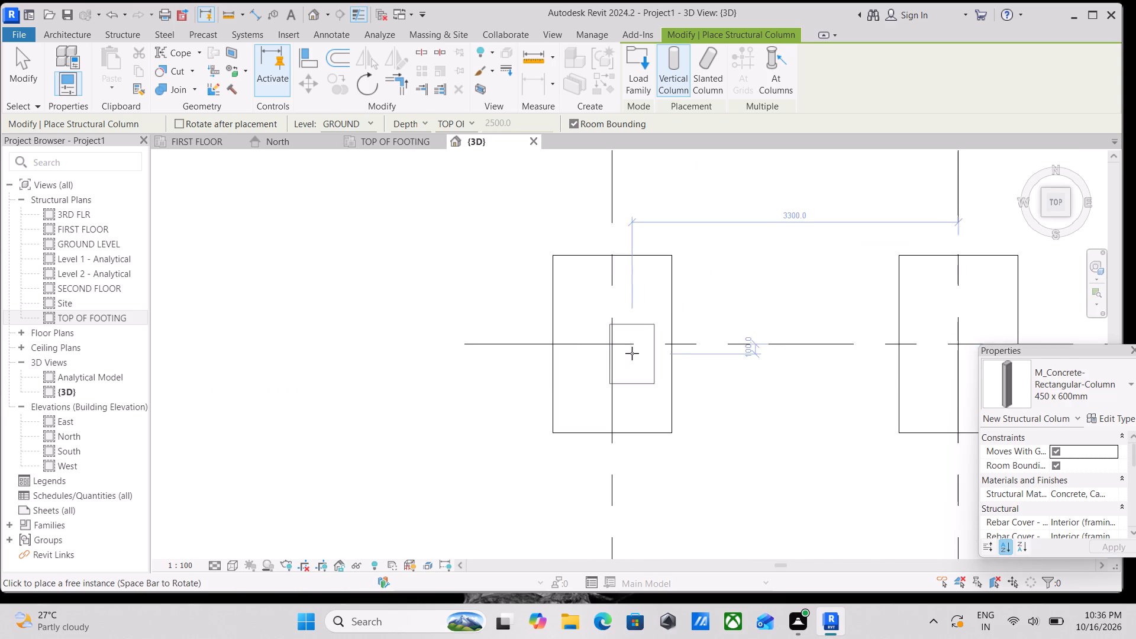
pyautogui.scroll(4, 632, 353)
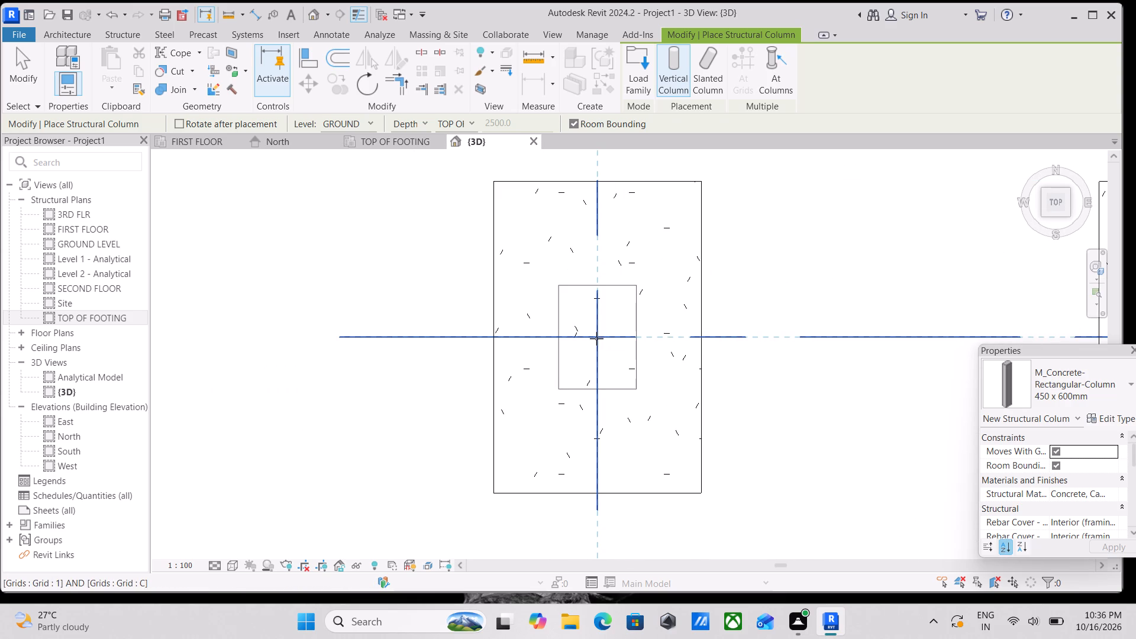
pyautogui.click(596, 338)
# Place a 450 x 600mm concrete column at the intersection of grids 2 and C.
pyautogui.scroll(-3, 728, 396)
pyautogui.moveTo(728, 393); pyautogui.dragTo(614, 375, button='middle')
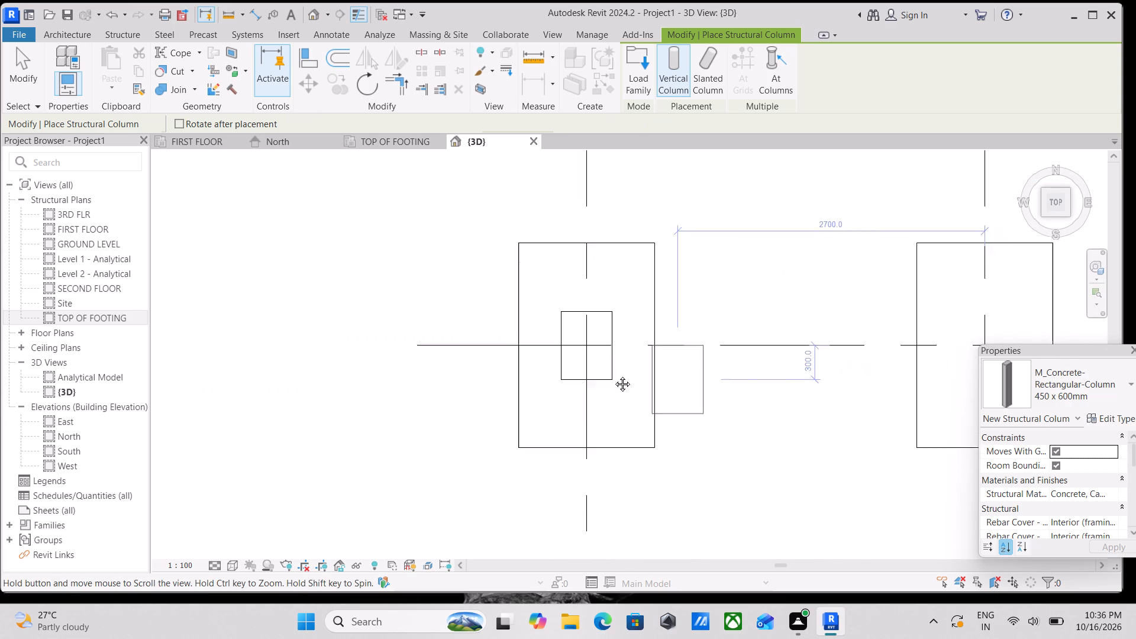
pyautogui.moveTo(614, 375); pyautogui.dragTo(519, 368, button='middle')
pyautogui.moveTo(711, 379); pyautogui.dragTo(605, 392, button='middle')
pyautogui.scroll(3, 703, 352)
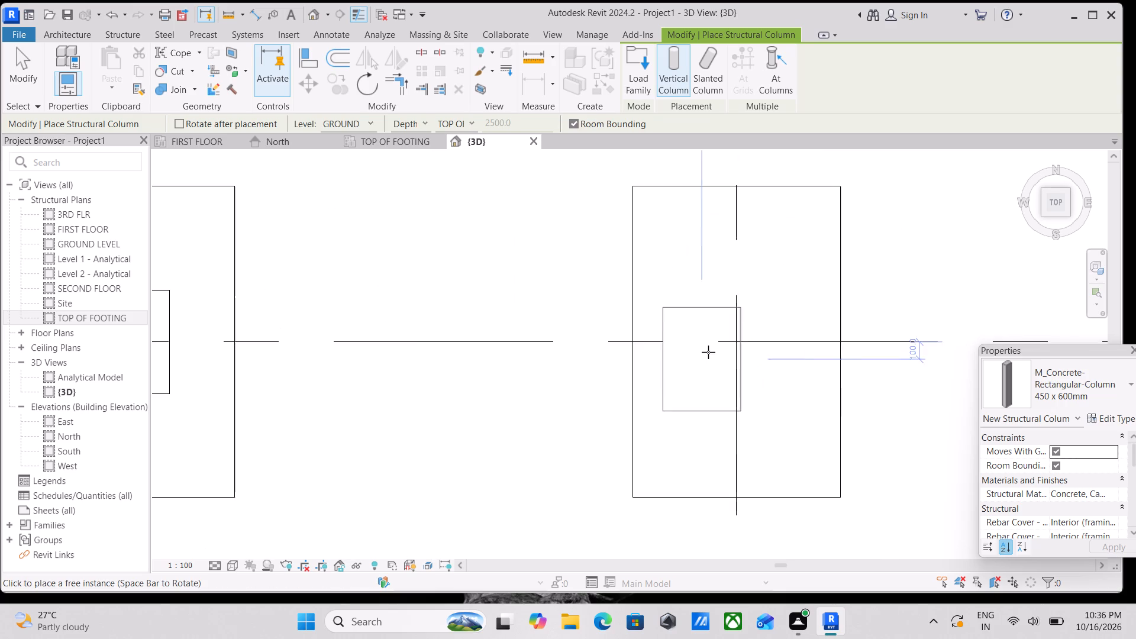
pyautogui.scroll(2, 737, 352)
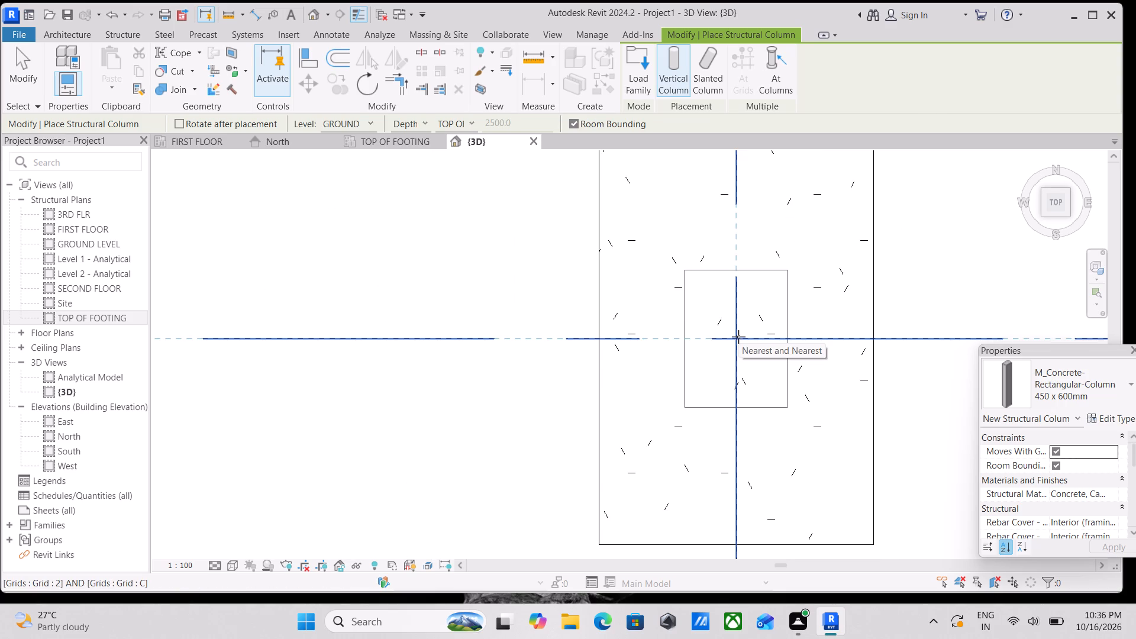
pyautogui.click(738, 337)
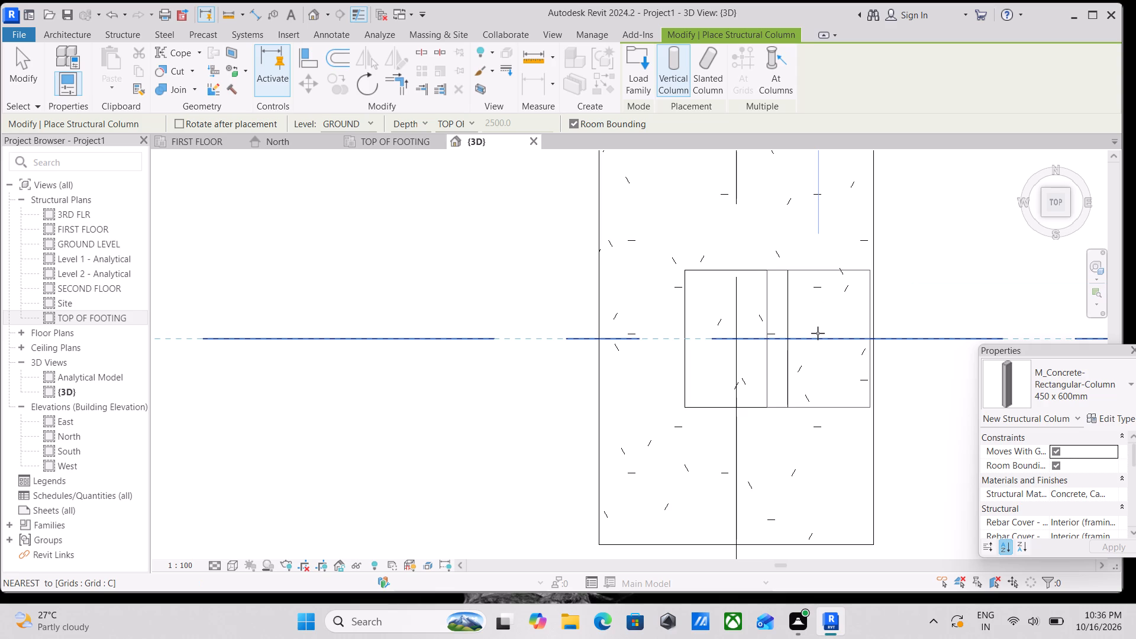
# Place 450 x 600mm concrete columns on the grid C footings at grids 3 and 4.
pyautogui.scroll(-3, 816, 336)
pyautogui.moveTo(816, 318); pyautogui.dragTo(609, 260, button='middle')
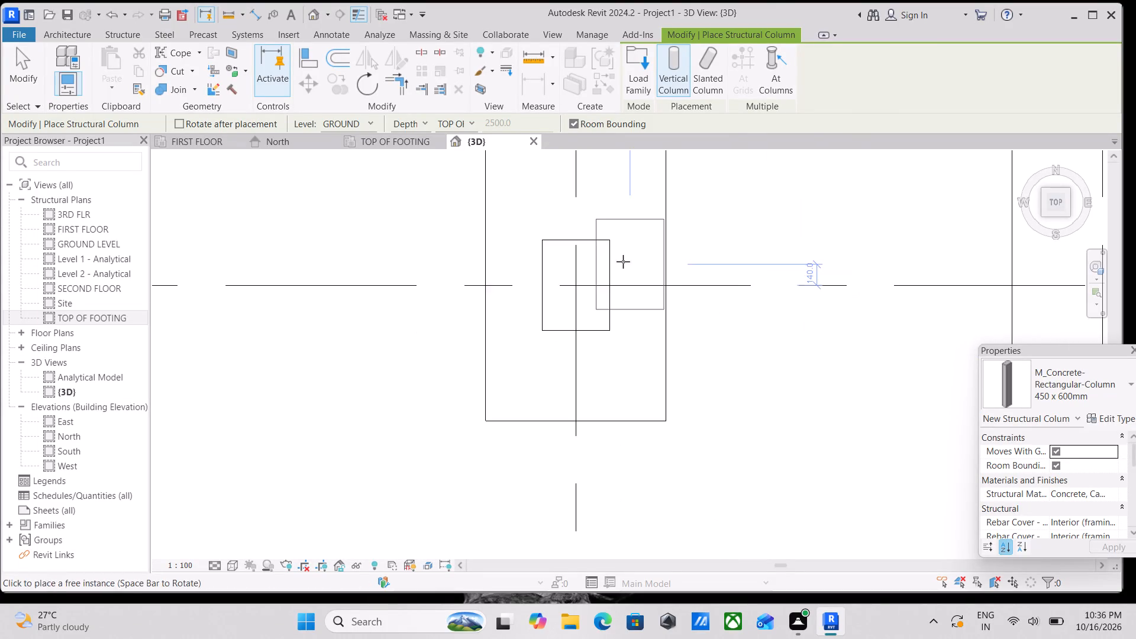
pyautogui.scroll(-1, 762, 273)
pyautogui.moveTo(761, 272); pyautogui.dragTo(617, 274, button='middle')
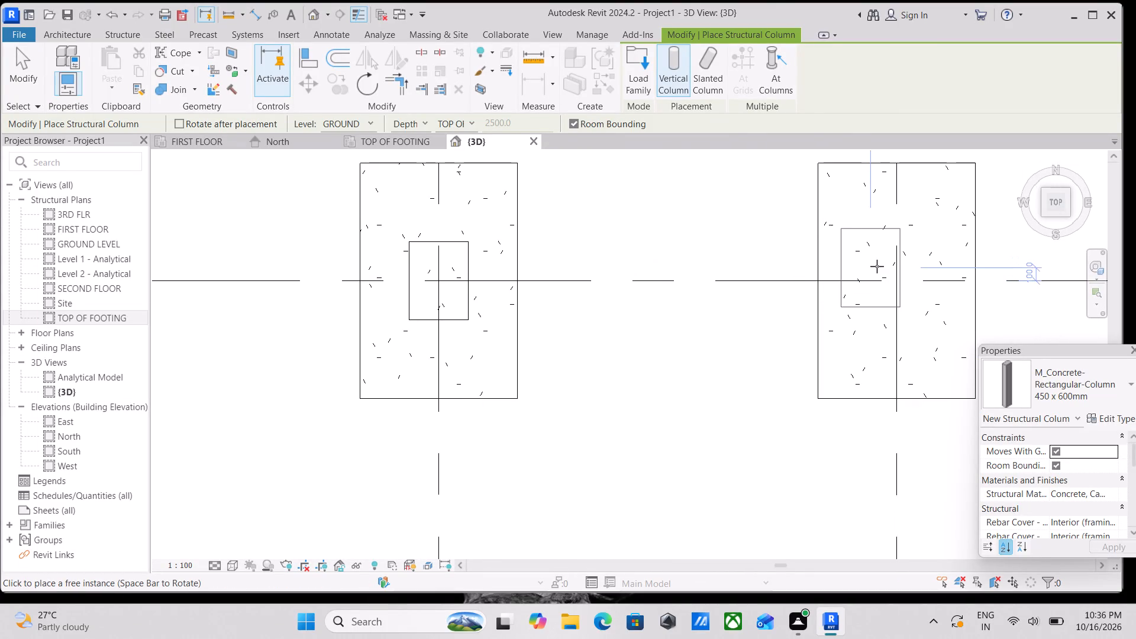
pyautogui.click(895, 277)
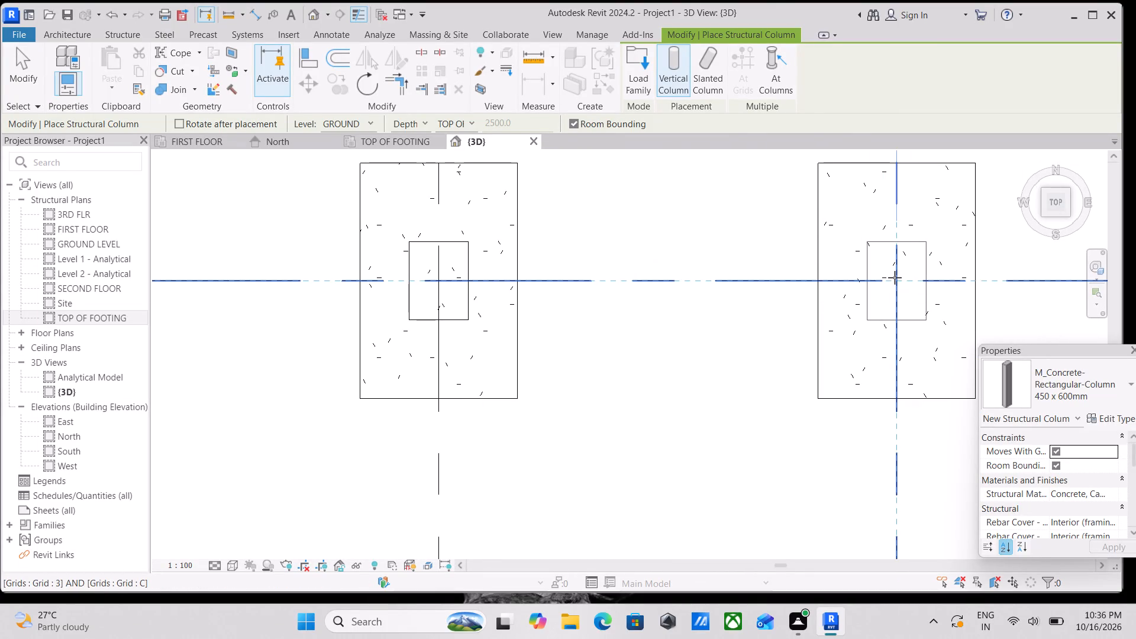
pyautogui.scroll(-3, 895, 277)
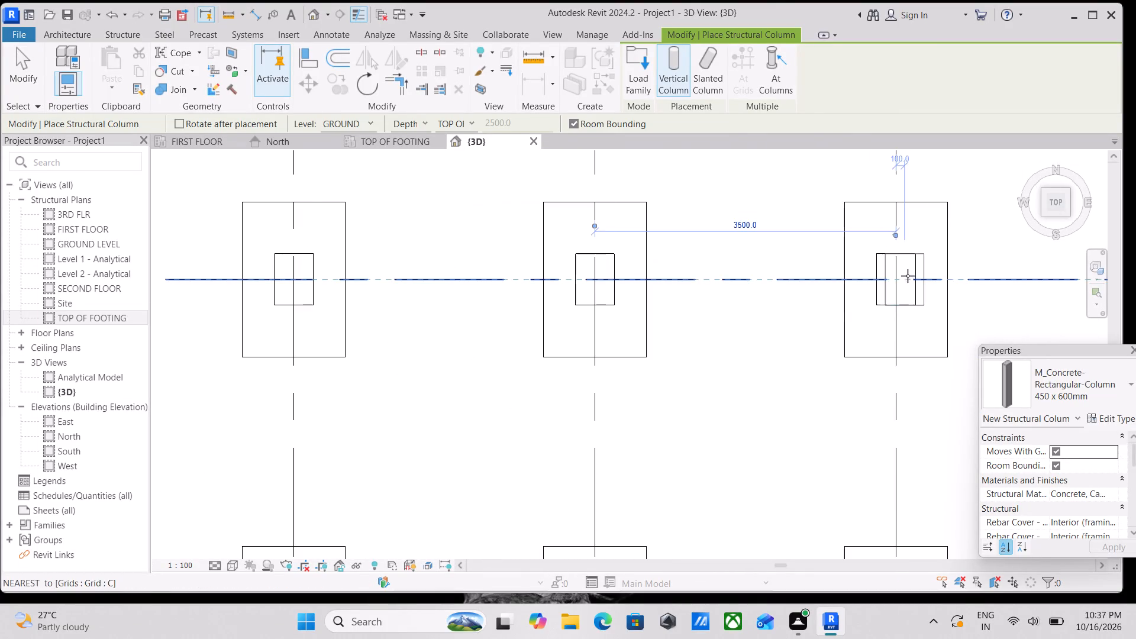
pyautogui.scroll(-3, 908, 276)
pyautogui.moveTo(907, 271); pyautogui.dragTo(690, 263, button='middle')
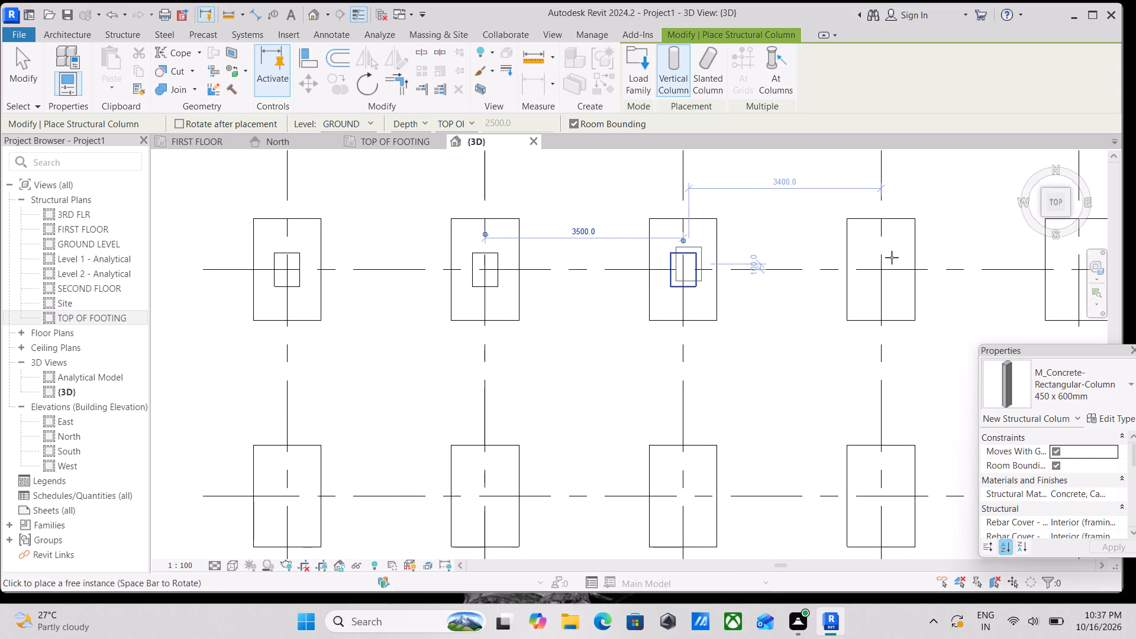
pyautogui.scroll(2, 832, 293)
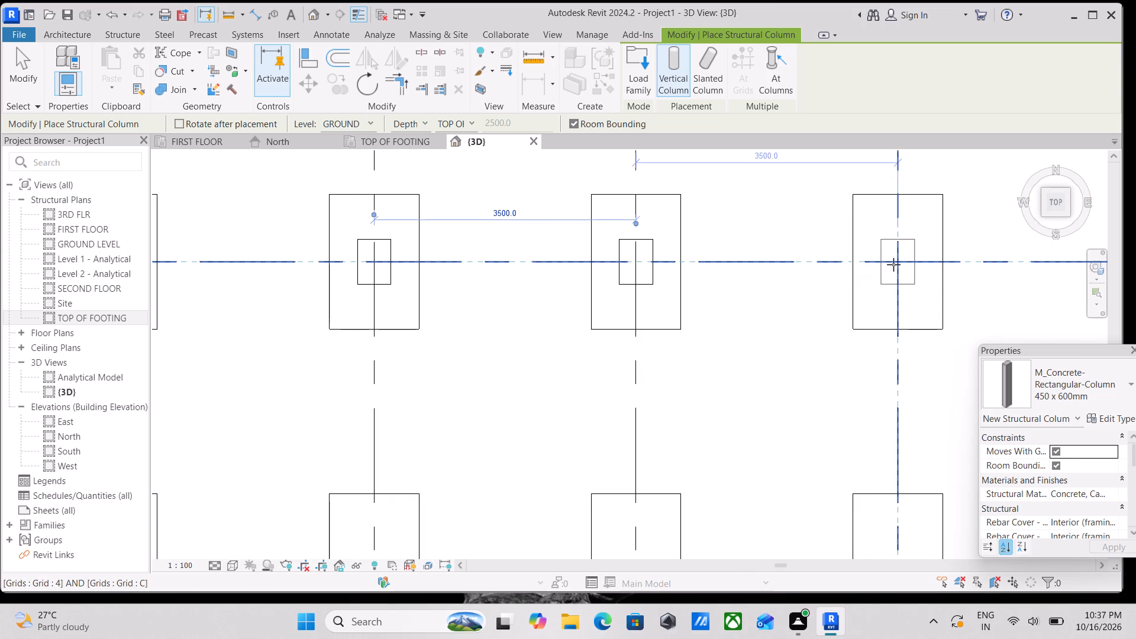
pyautogui.click(896, 260)
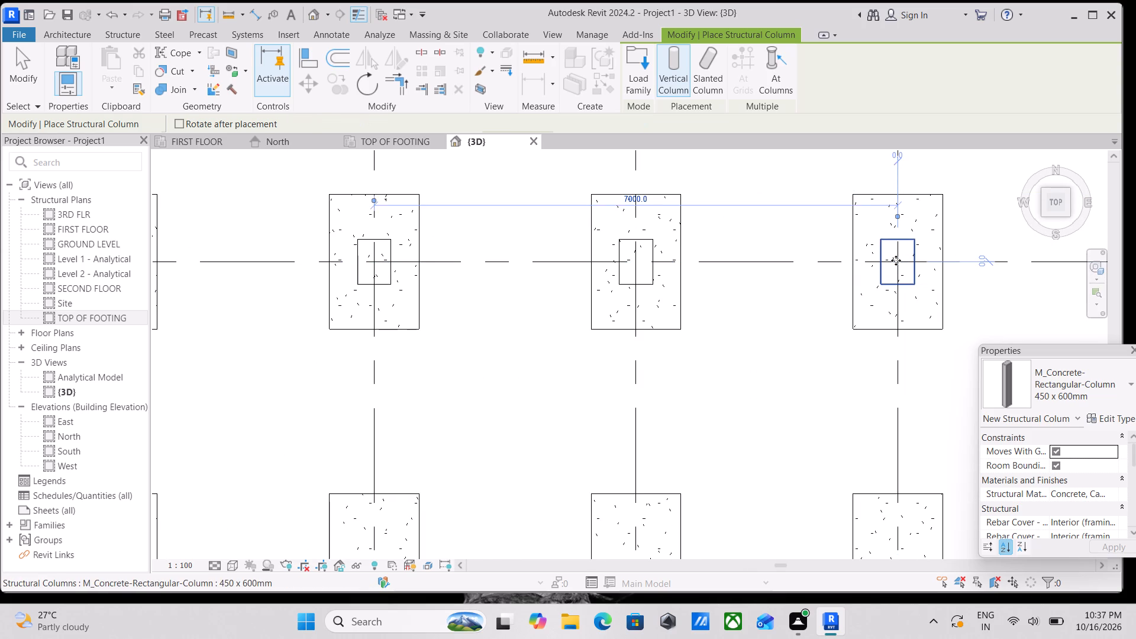
# Place 450 x 600mm concrete columns on the last two grid C footings, at grids 5 and 6.
pyautogui.scroll(-5, 896, 260)
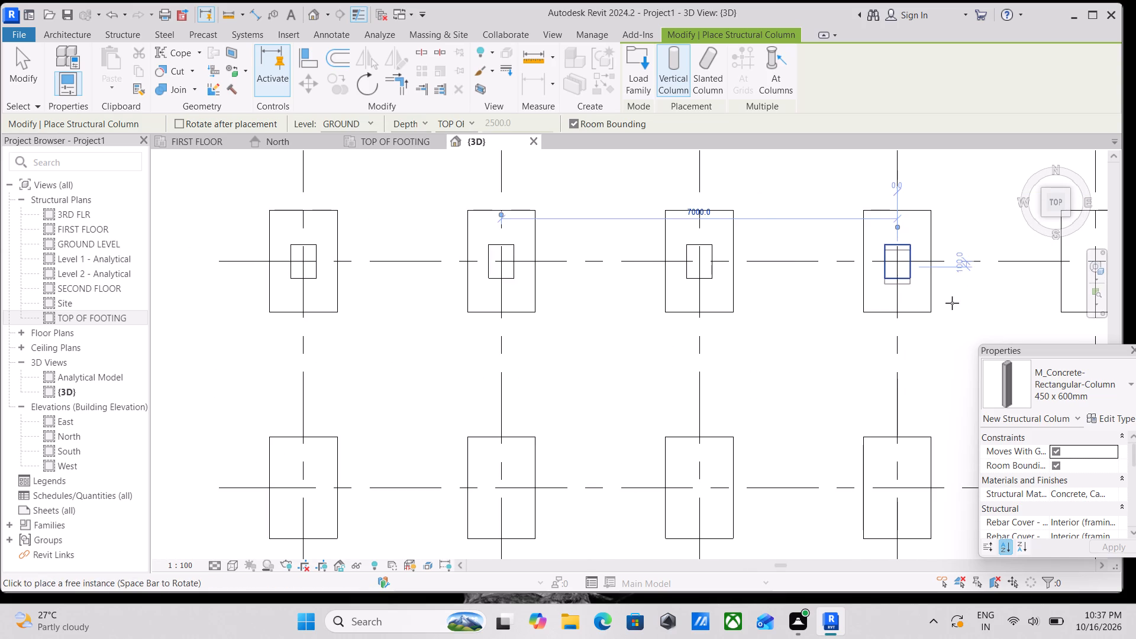
pyautogui.moveTo(953, 303); pyautogui.dragTo(672, 309, button='middle')
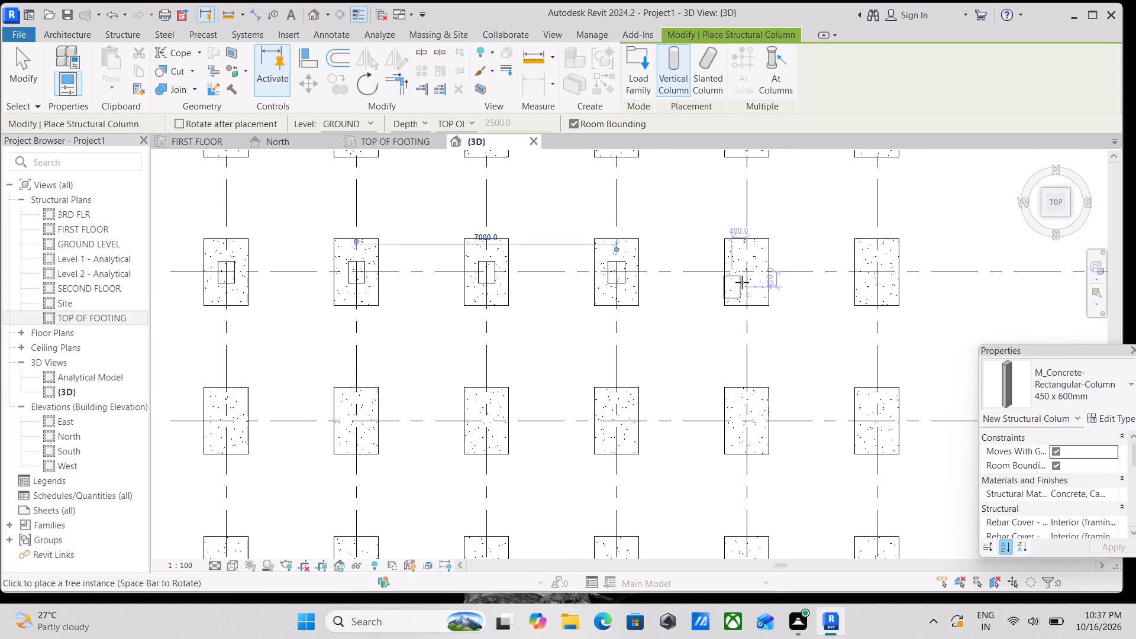
pyautogui.scroll(5, 742, 282)
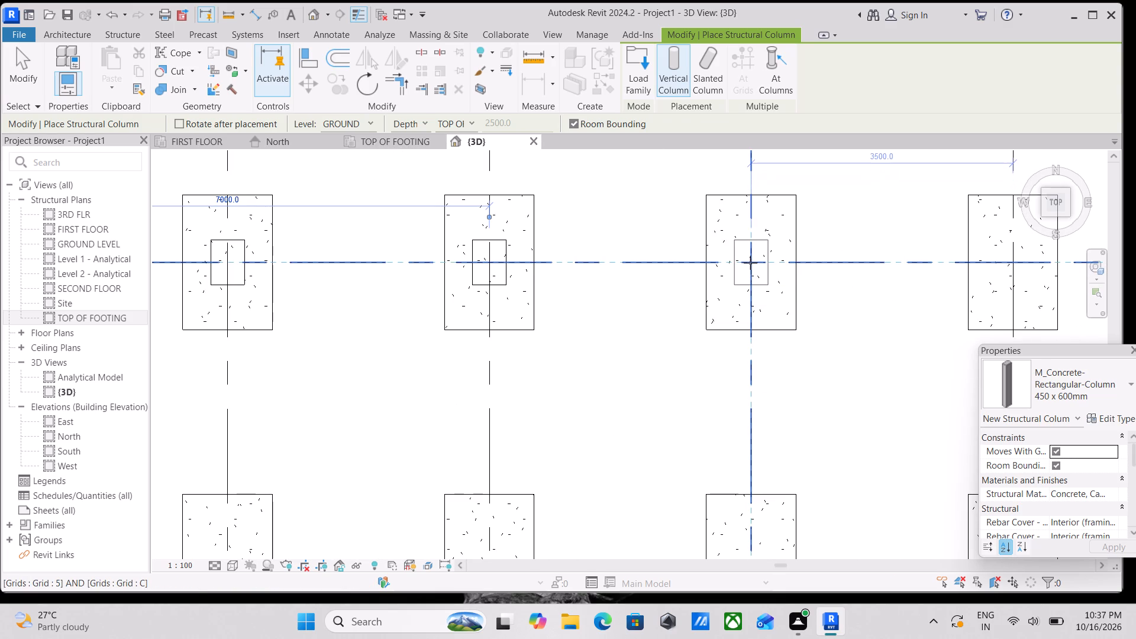
pyautogui.click(750, 263)
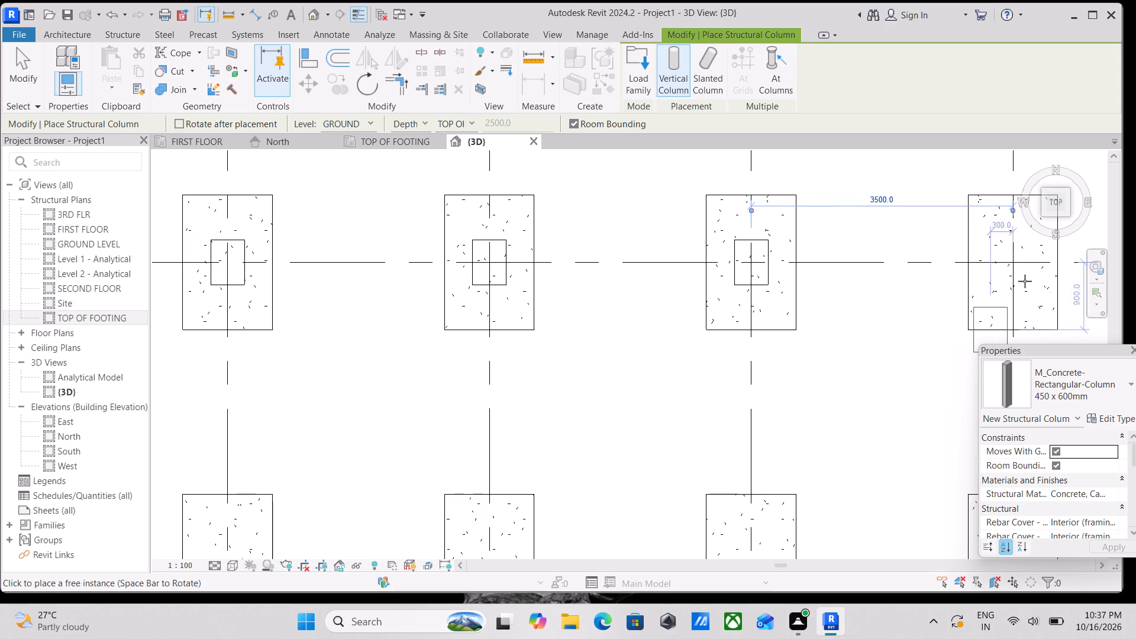
pyautogui.moveTo(1021, 269); pyautogui.dragTo(909, 248, button='middle')
pyautogui.scroll(5, 907, 238)
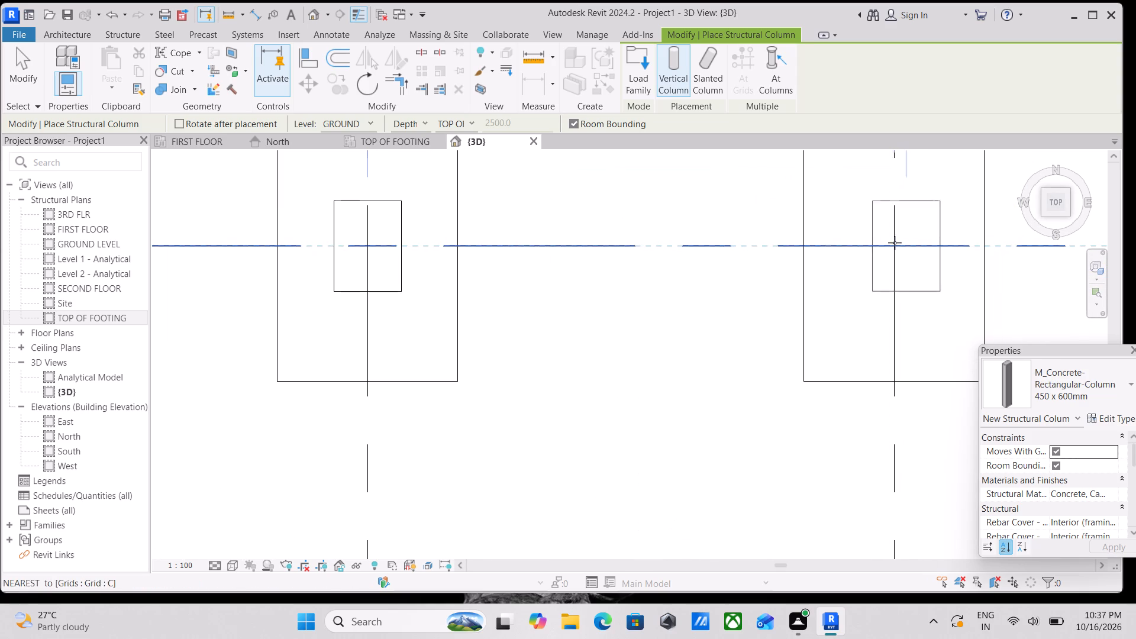
pyautogui.click(893, 243)
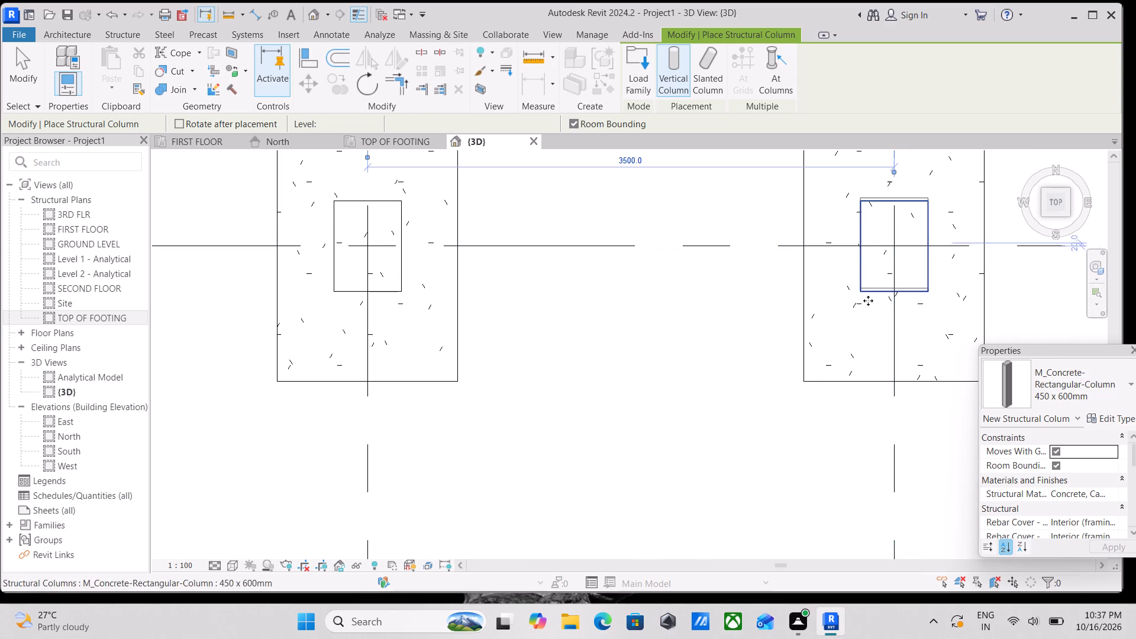
# Place 450 x 600mm concrete columns on the first two grid D footings, at grids 1 and 2.
pyautogui.scroll(-3, 601, 393)
pyautogui.moveTo(601, 394); pyautogui.dragTo(984, 341, button='middle')
pyautogui.scroll(-3, 436, 404)
pyautogui.moveTo(436, 404); pyautogui.dragTo(771, 296, button='middle')
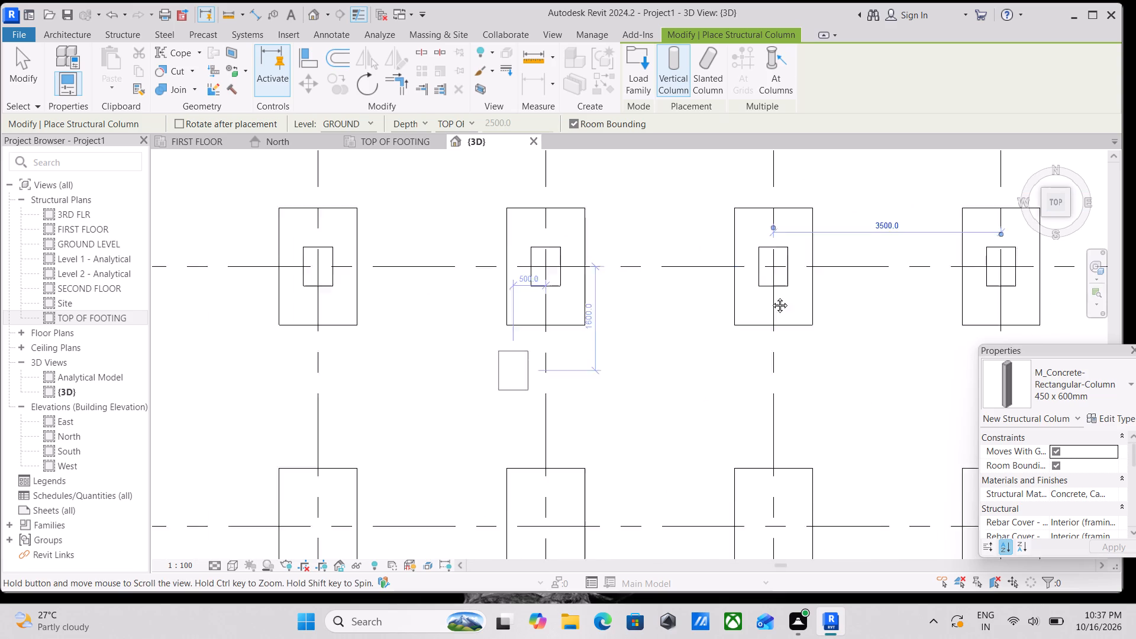
pyautogui.moveTo(771, 296); pyautogui.dragTo(855, 287, button='middle')
pyautogui.moveTo(309, 327); pyautogui.dragTo(723, 308, button='middle')
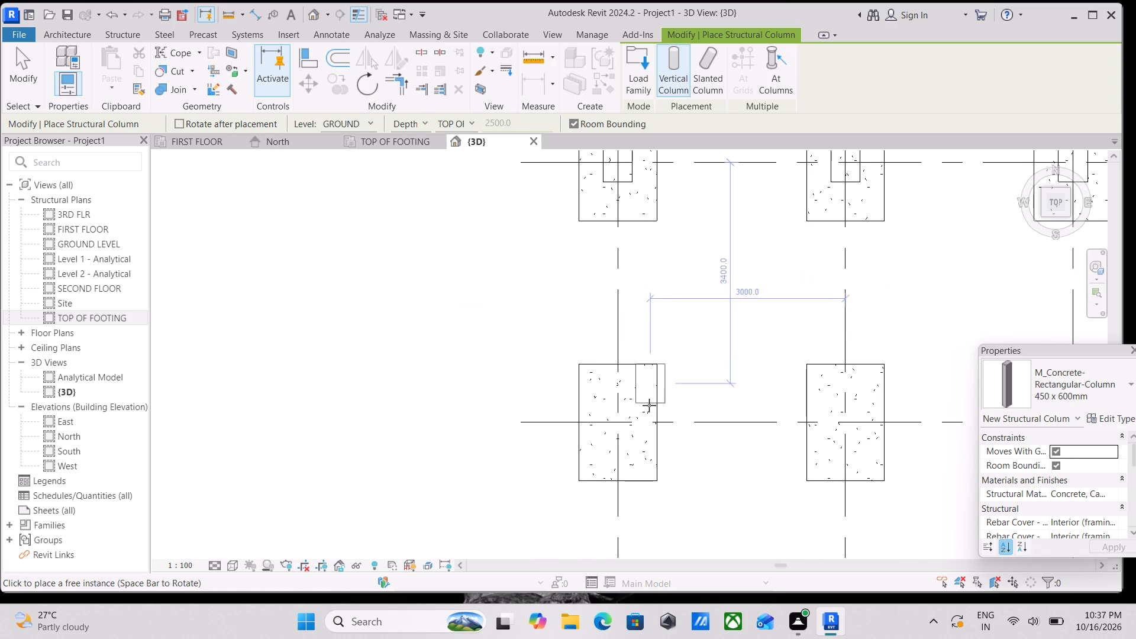
pyautogui.scroll(5, 637, 448)
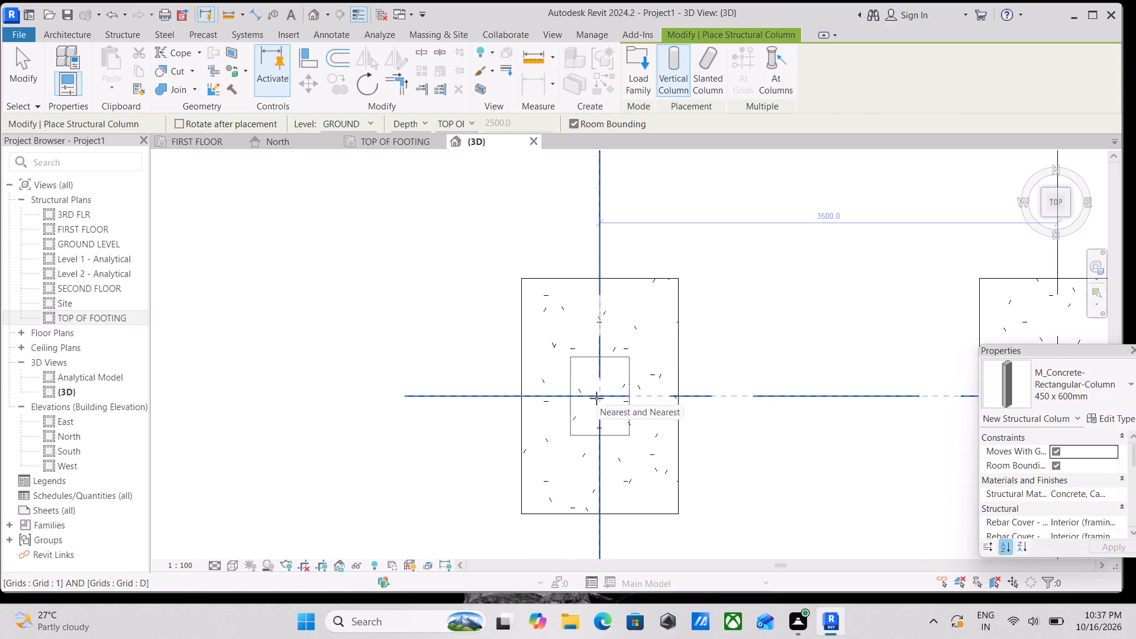
pyautogui.click(596, 398)
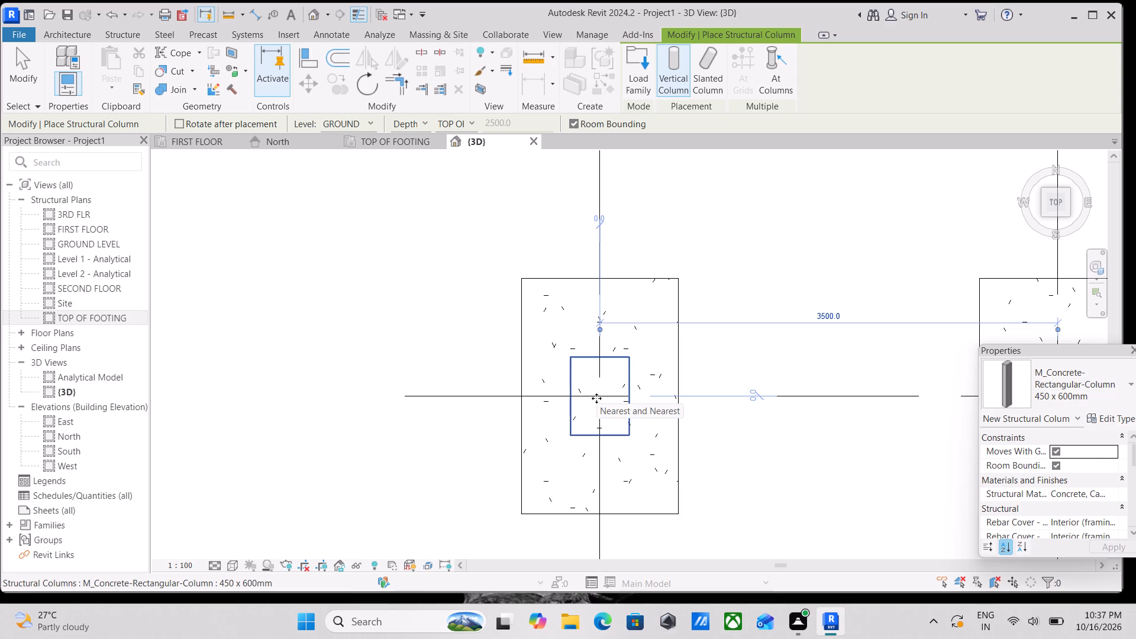
pyautogui.scroll(-2, 831, 332)
pyautogui.moveTo(831, 332); pyautogui.dragTo(595, 333, button='middle')
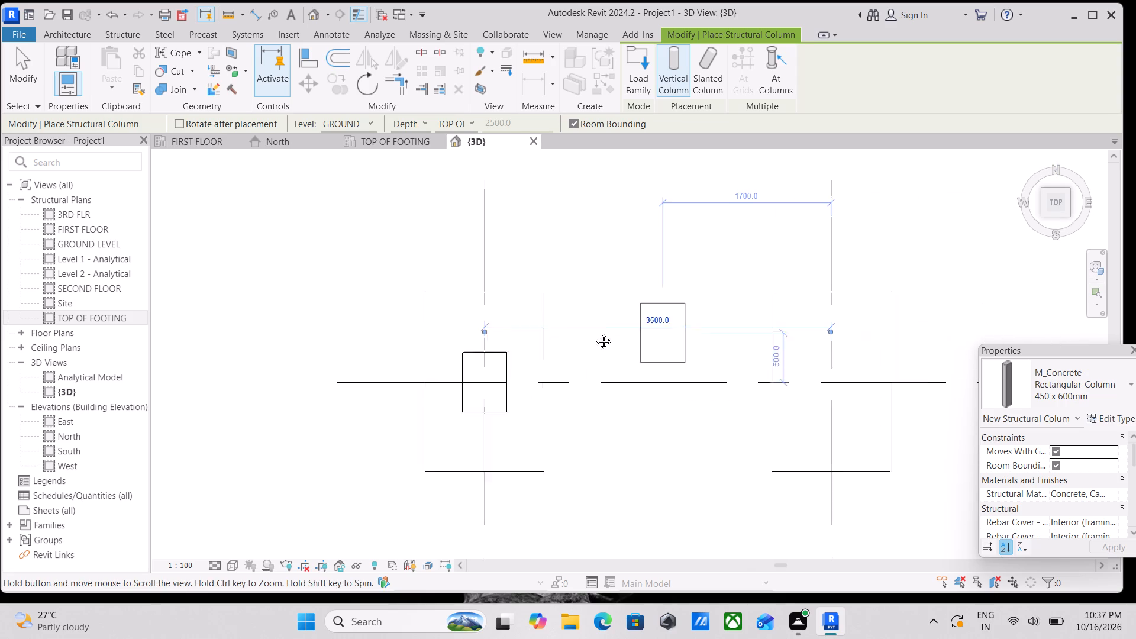
pyautogui.moveTo(595, 333); pyautogui.dragTo(593, 332, button='middle')
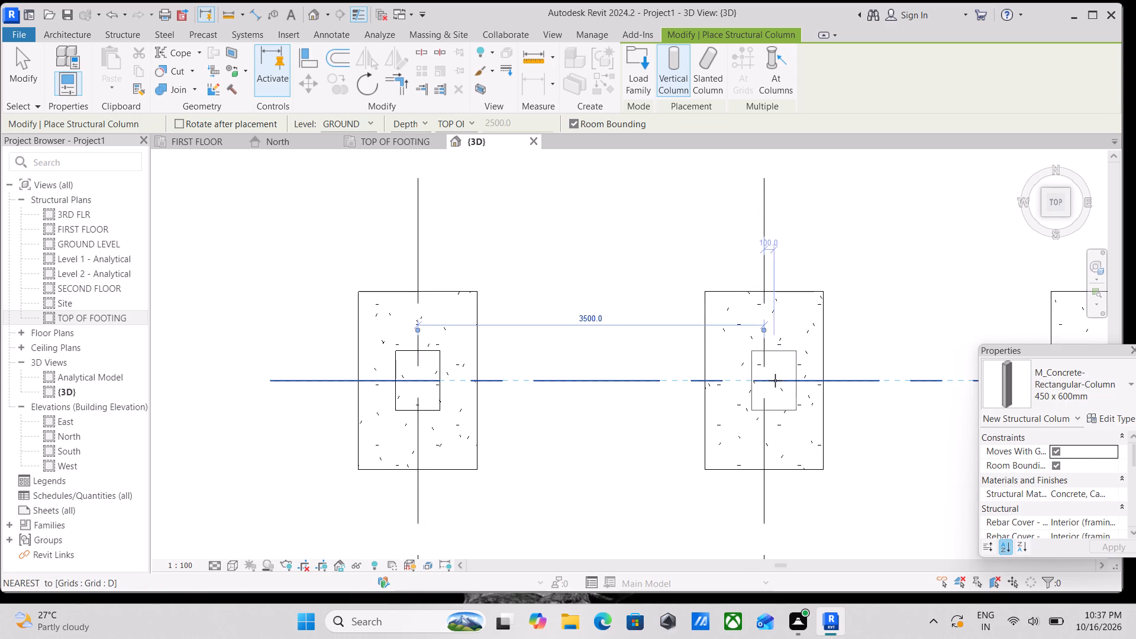
pyautogui.click(764, 381)
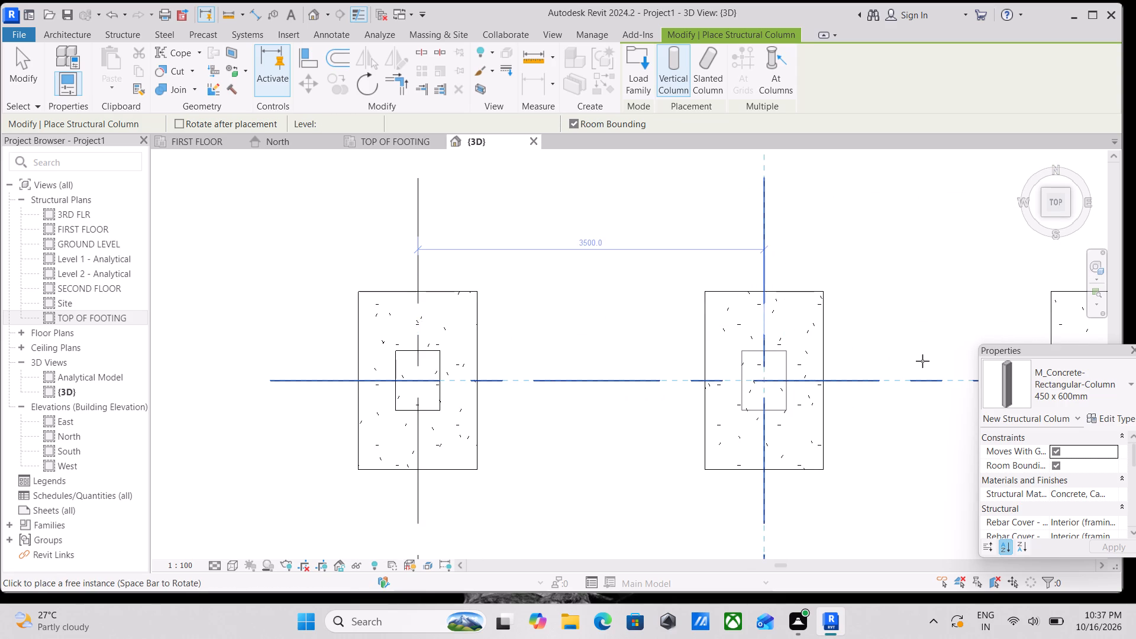
# Place 450 x 600mm concrete columns on the grid D footings at grids 3 and 4.
pyautogui.scroll(-2, 922, 361)
pyautogui.moveTo(923, 355); pyautogui.dragTo(657, 373, button='middle')
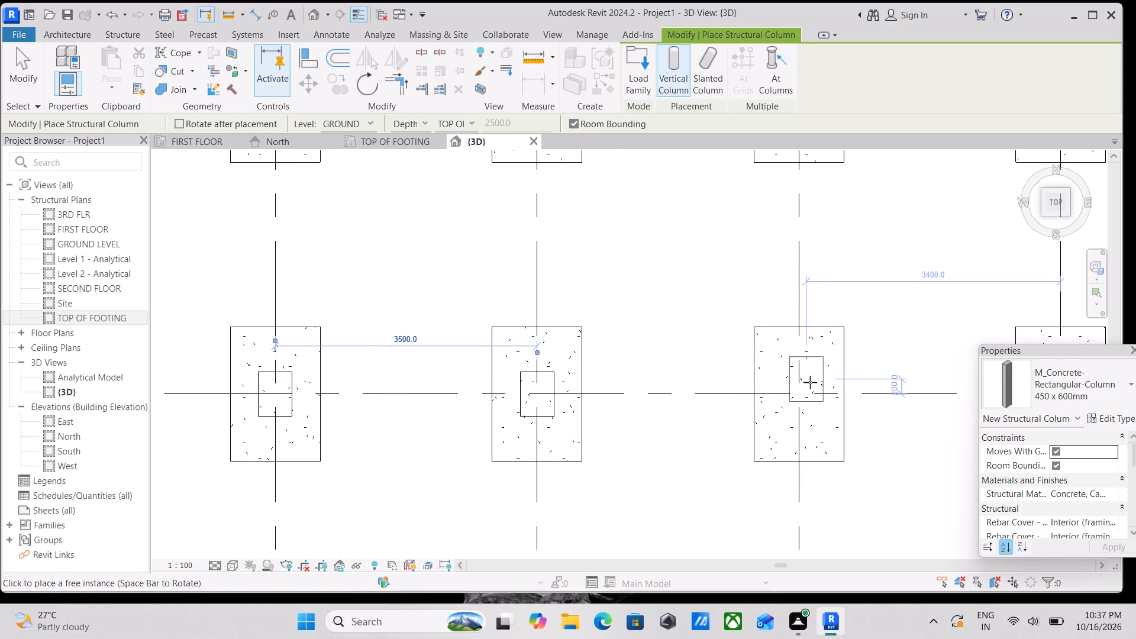
pyautogui.click(798, 396)
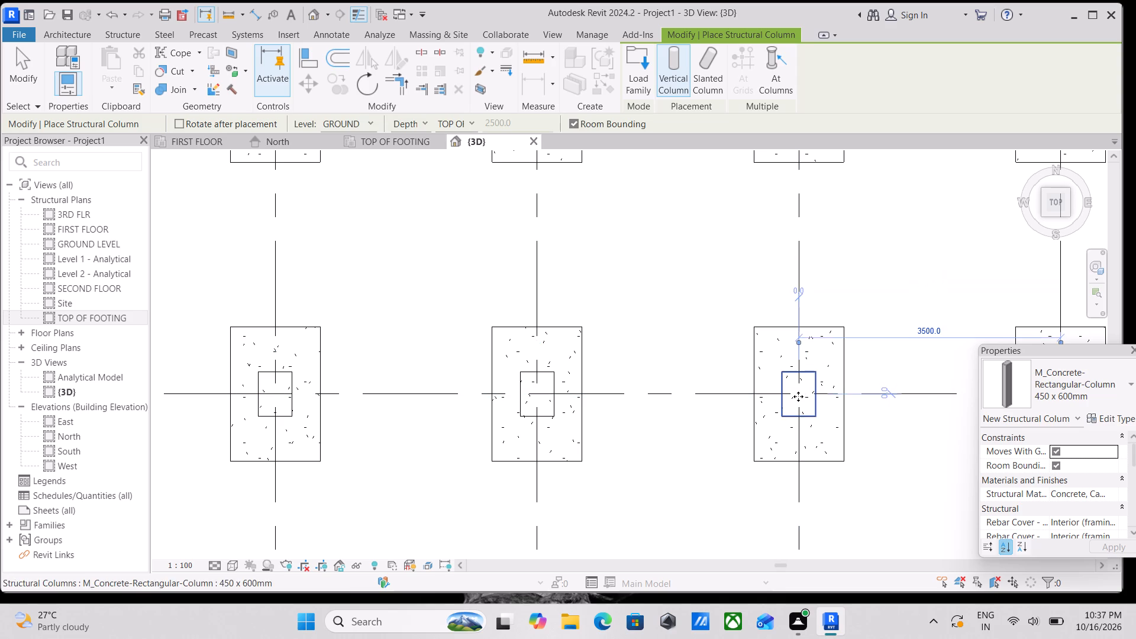
pyautogui.scroll(-2, 905, 363)
pyautogui.moveTo(909, 359); pyautogui.dragTo(637, 367, button='middle')
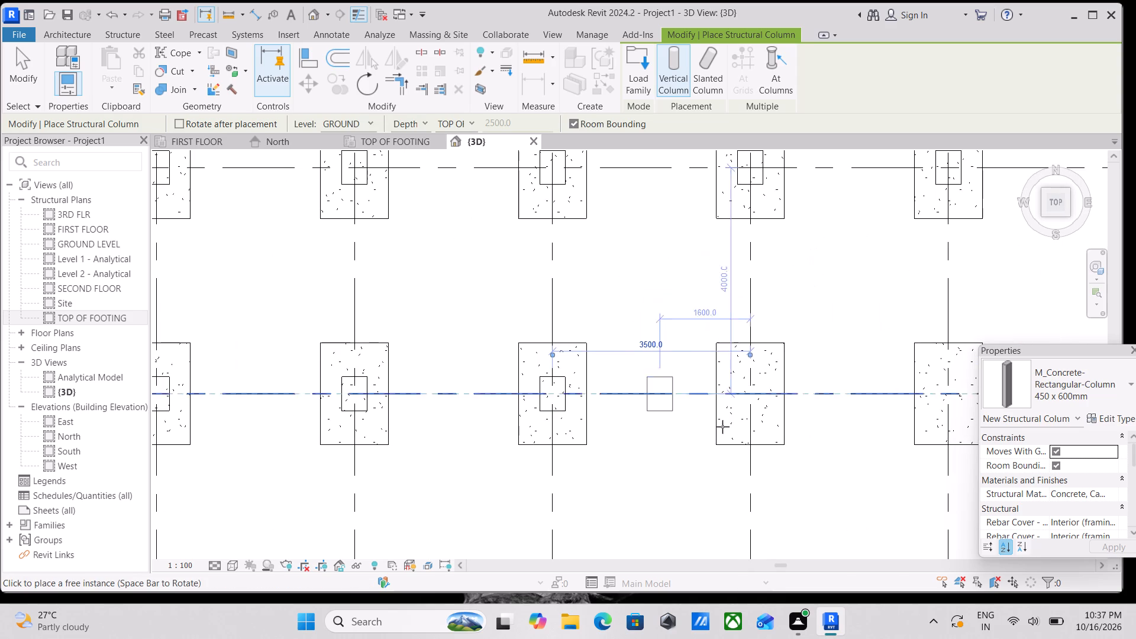
pyautogui.scroll(2, 789, 386)
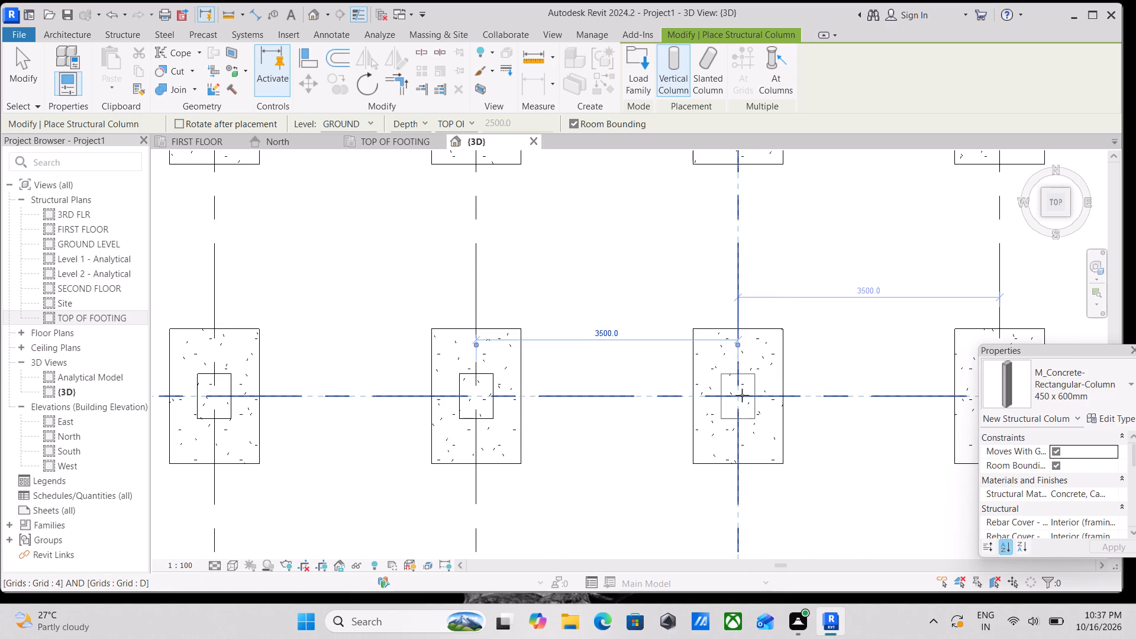
pyautogui.click(742, 395)
# Place 450 x 600mm concrete columns on the grid D footings at grids 5 and 6.
pyautogui.scroll(-3, 775, 377)
pyautogui.moveTo(809, 362); pyautogui.dragTo(809, 360, button='middle')
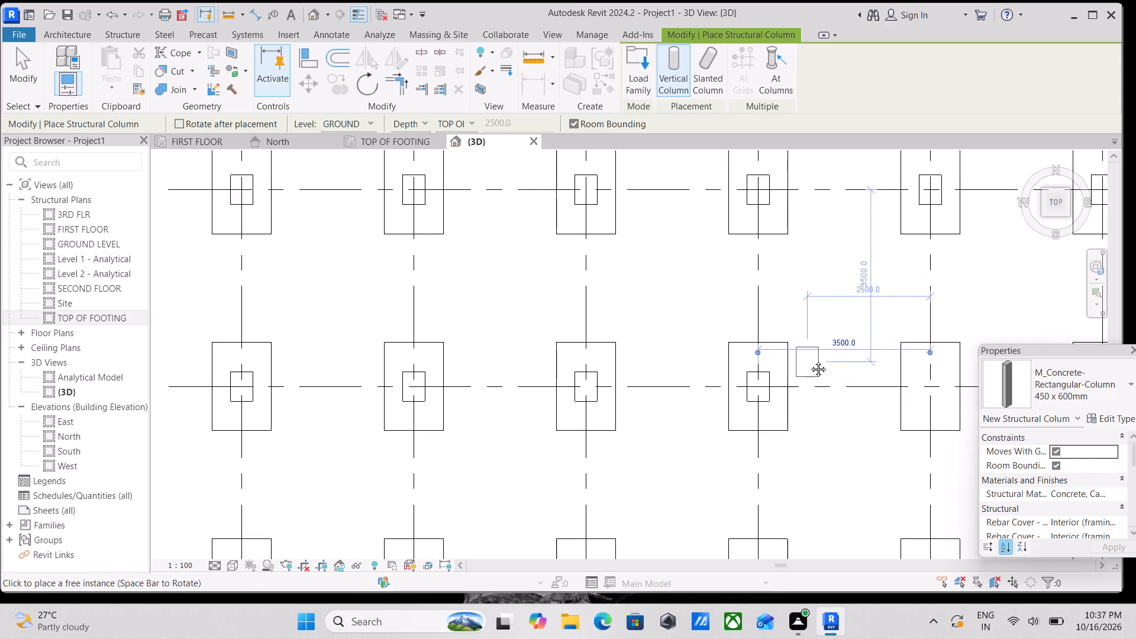
pyautogui.moveTo(809, 360); pyautogui.dragTo(618, 354, button='middle')
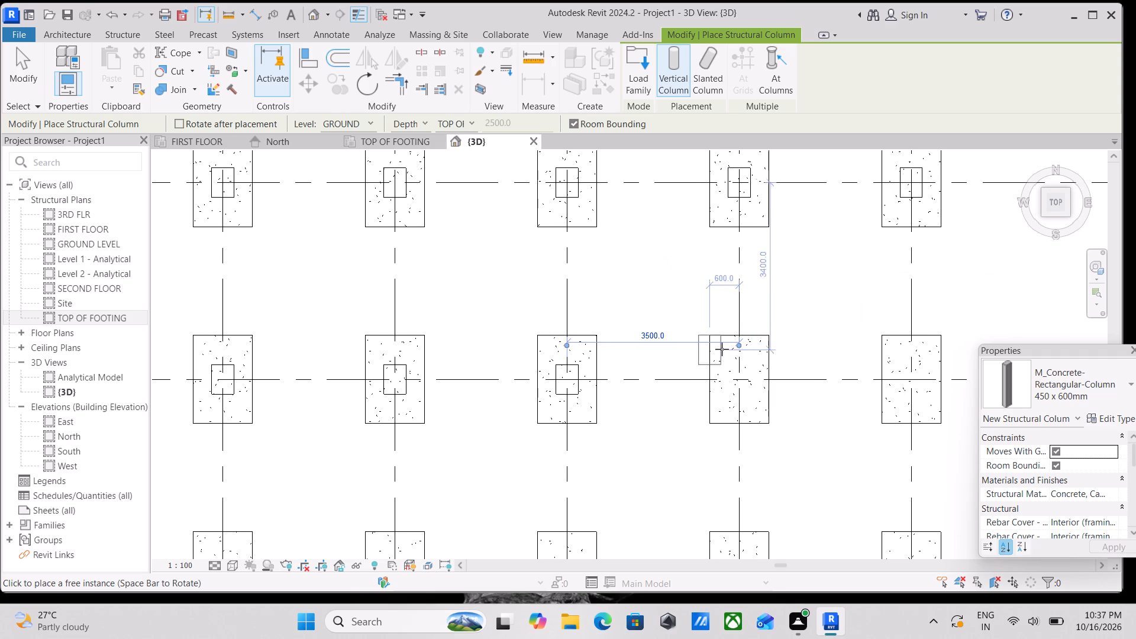
pyautogui.scroll(4, 737, 373)
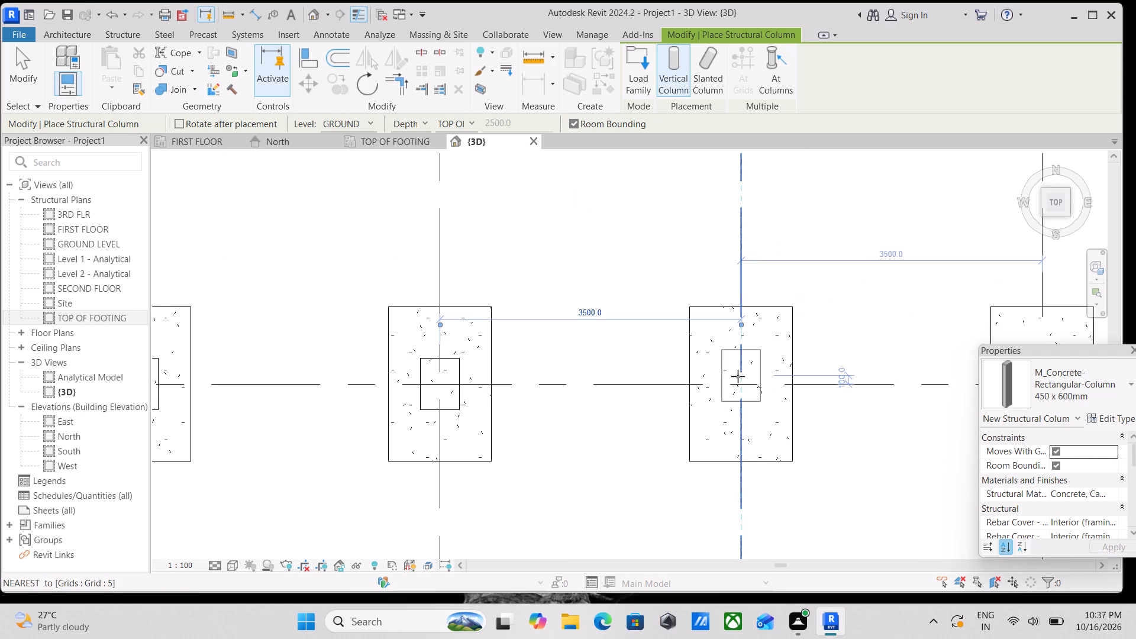
pyautogui.click(738, 384)
pyautogui.scroll(-2, 823, 327)
pyautogui.moveTo(824, 324); pyautogui.dragTo(781, 314, button='middle')
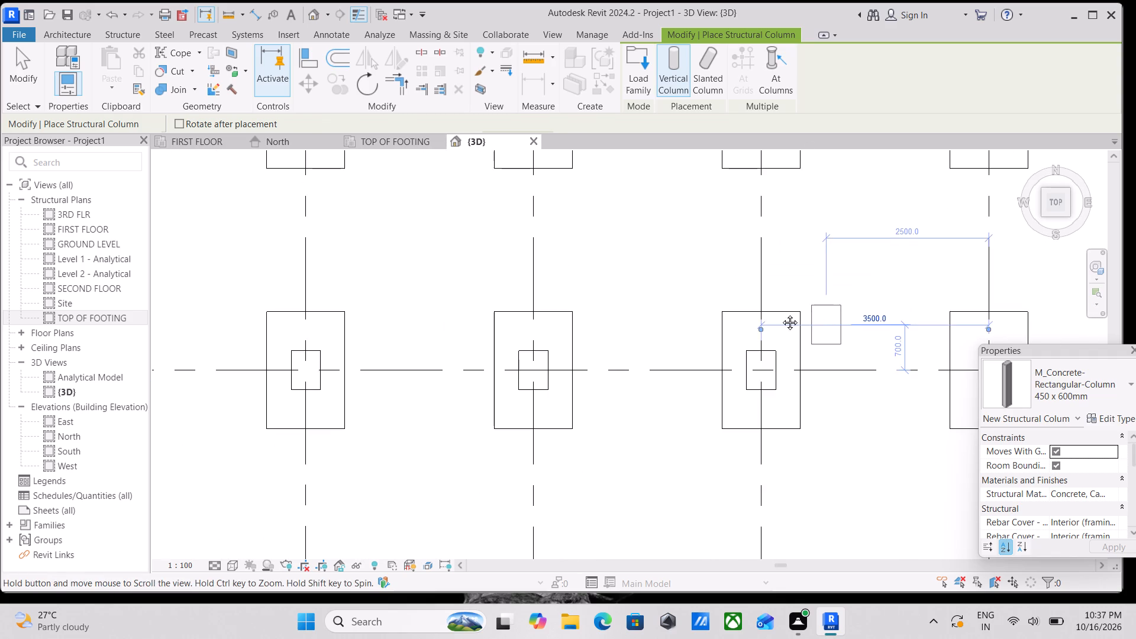
pyautogui.moveTo(781, 314); pyautogui.dragTo(691, 307, button='middle')
pyautogui.scroll(1, 860, 358)
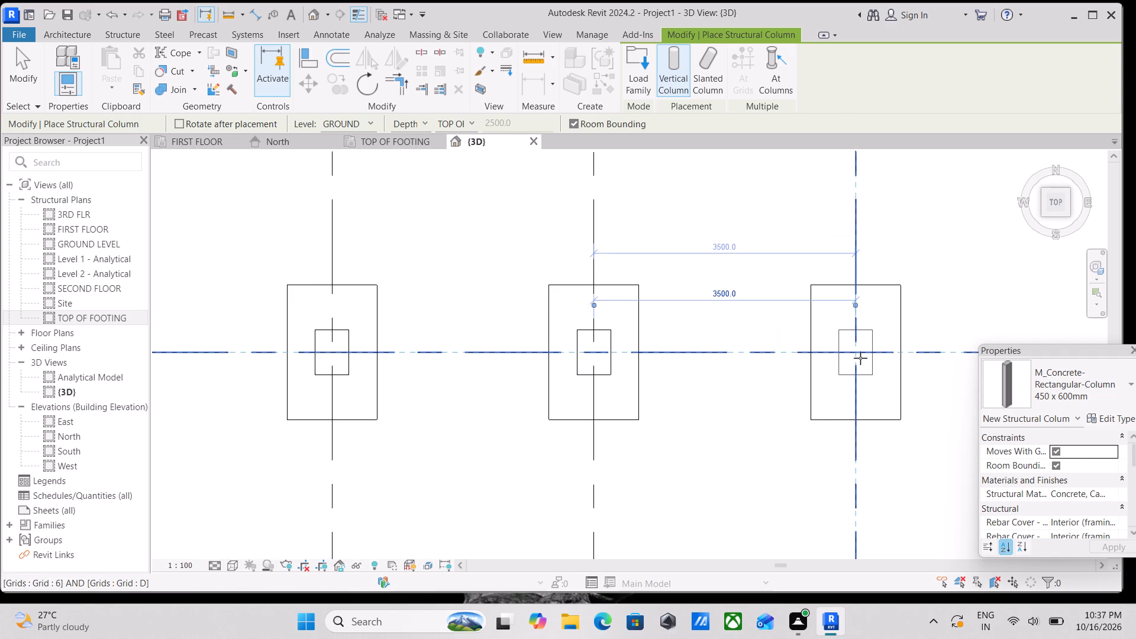
pyautogui.scroll(1, 860, 358)
pyautogui.click(859, 351)
# Place 450 x 600mm concrete columns on the first two grid E footings, at grids 1 and 2.
pyautogui.scroll(-2, 773, 411)
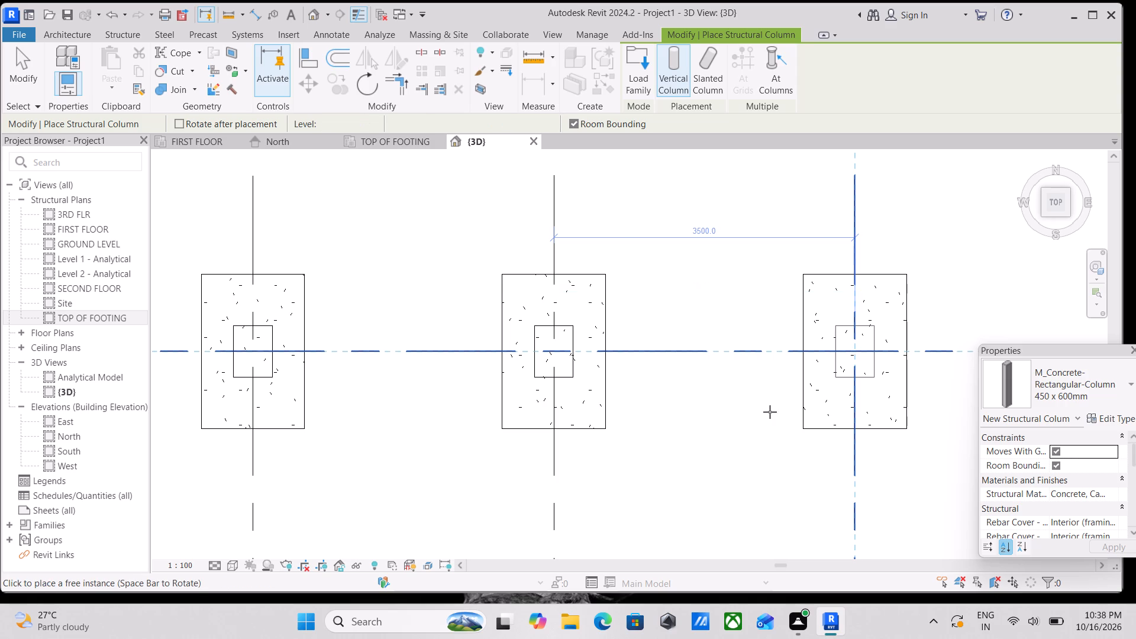
pyautogui.scroll(-1, 770, 412)
pyautogui.moveTo(770, 412); pyautogui.dragTo(951, 272, button='middle')
pyautogui.scroll(-1, 527, 348)
pyautogui.moveTo(434, 347); pyautogui.dragTo(871, 314, button='middle')
pyautogui.scroll(6, 535, 419)
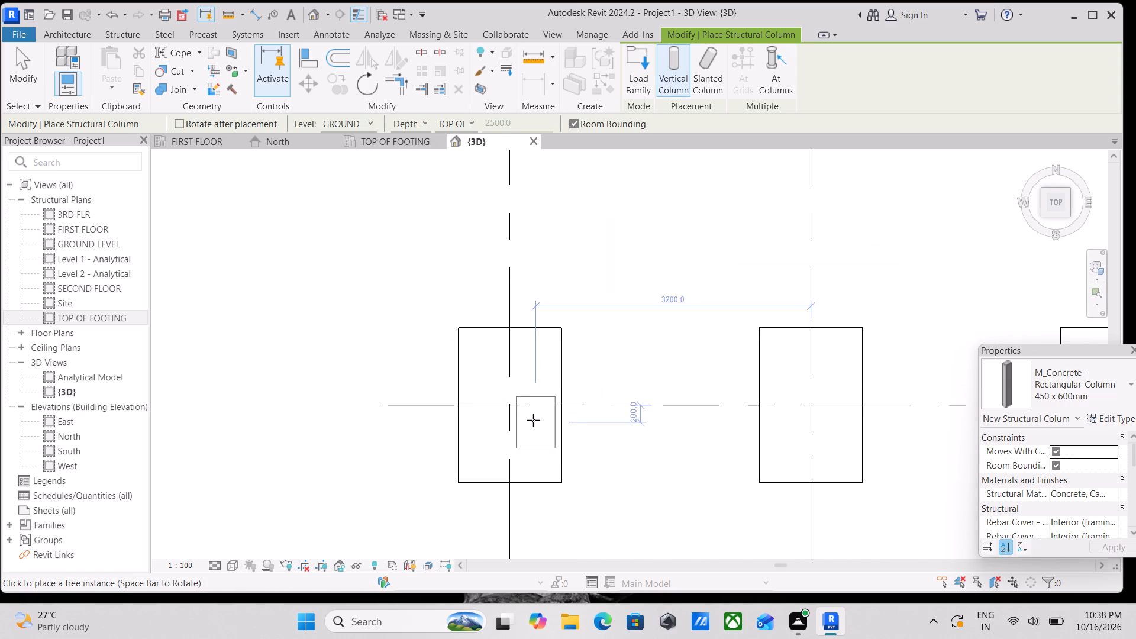
pyautogui.scroll(1, 533, 420)
pyautogui.click(498, 399)
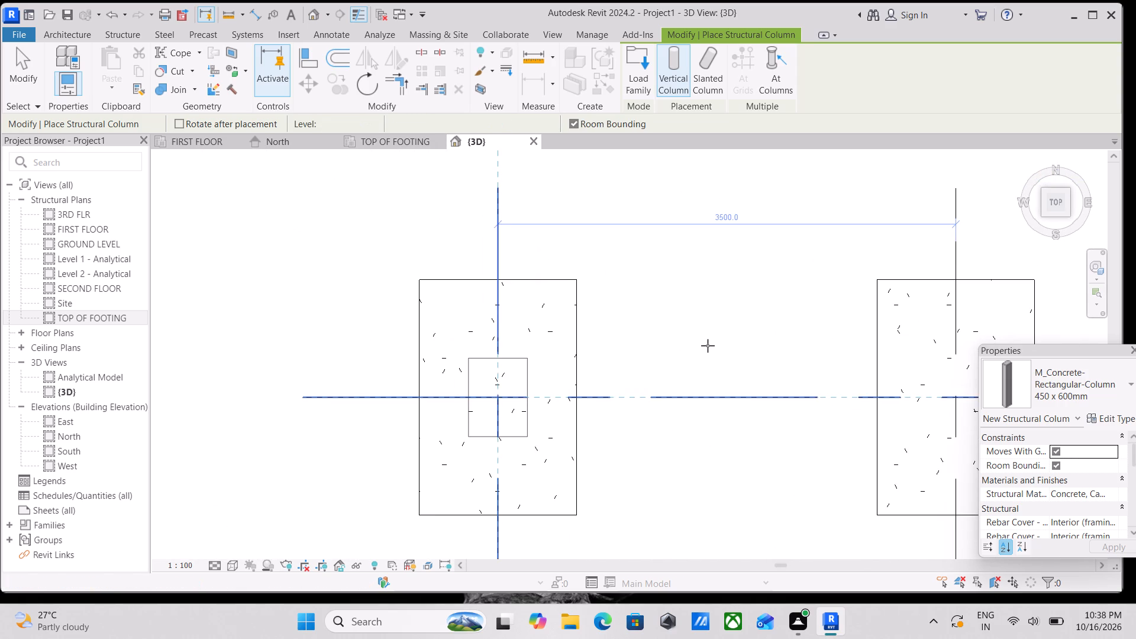
pyautogui.scroll(-2, 708, 346)
pyautogui.moveTo(708, 345); pyautogui.dragTo(505, 354, button='middle')
pyautogui.scroll(2, 666, 385)
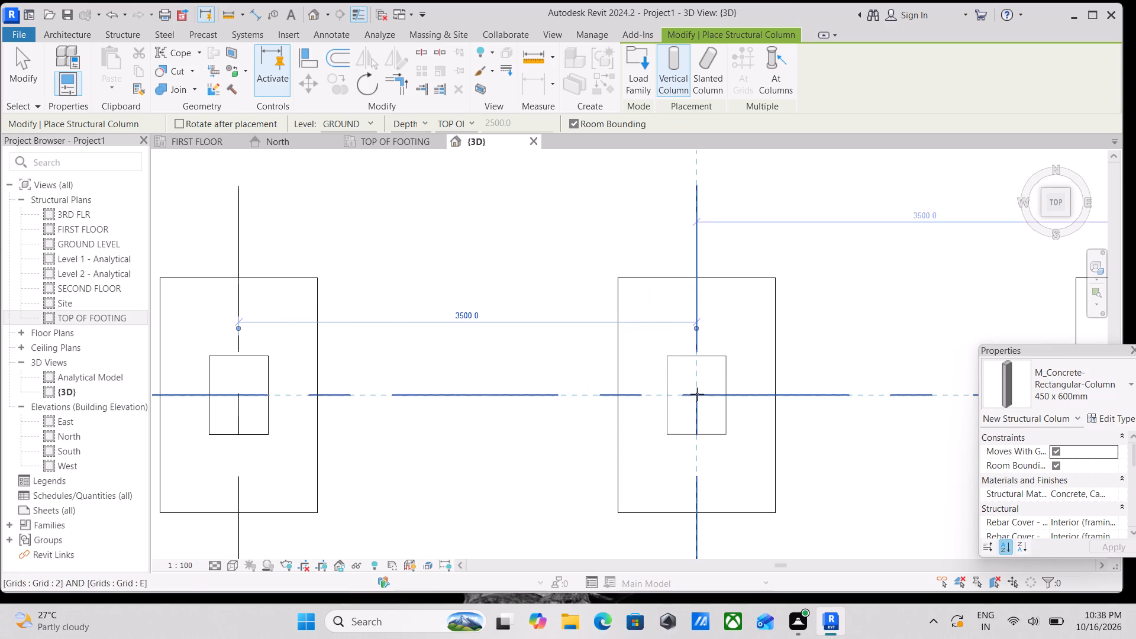
pyautogui.click(696, 394)
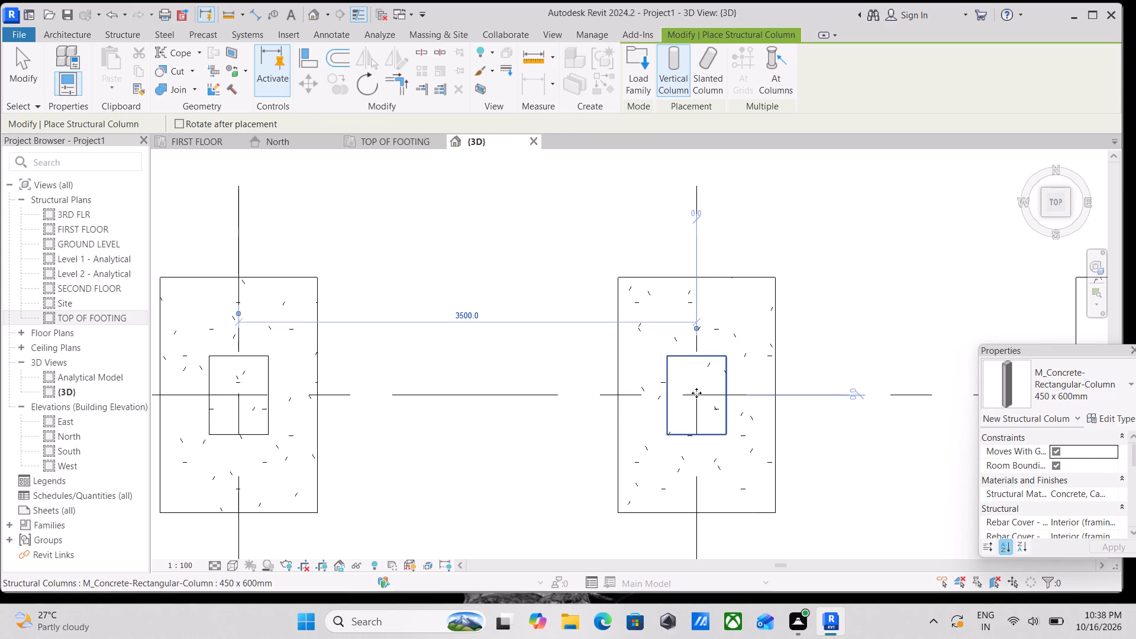
# Place 450 x 600mm concrete columns on the grid E footings at grids 3 and 4.
pyautogui.scroll(-3, 706, 391)
pyautogui.scroll(-1, 822, 347)
pyautogui.moveTo(822, 347); pyautogui.dragTo(603, 323, button='middle')
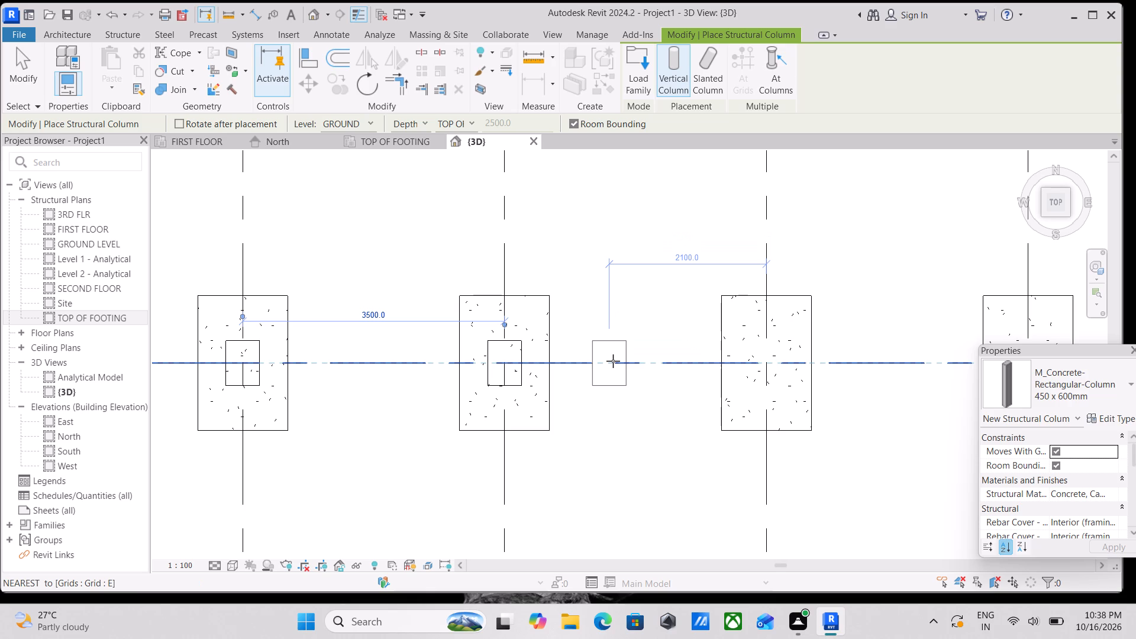
pyautogui.scroll(1, 793, 369)
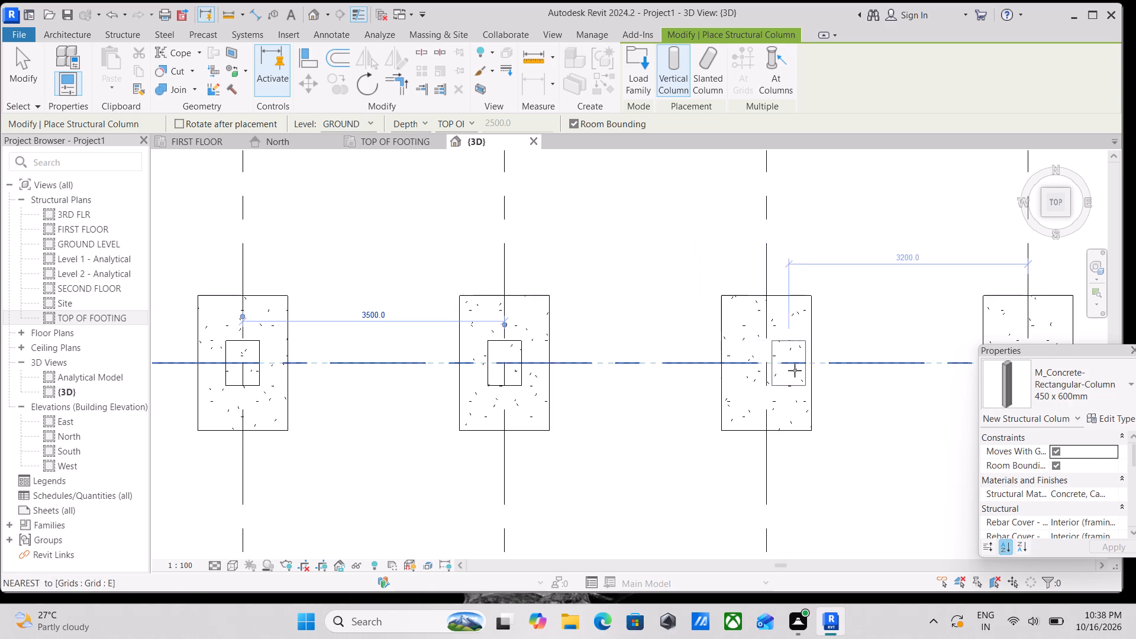
pyautogui.scroll(3, 793, 369)
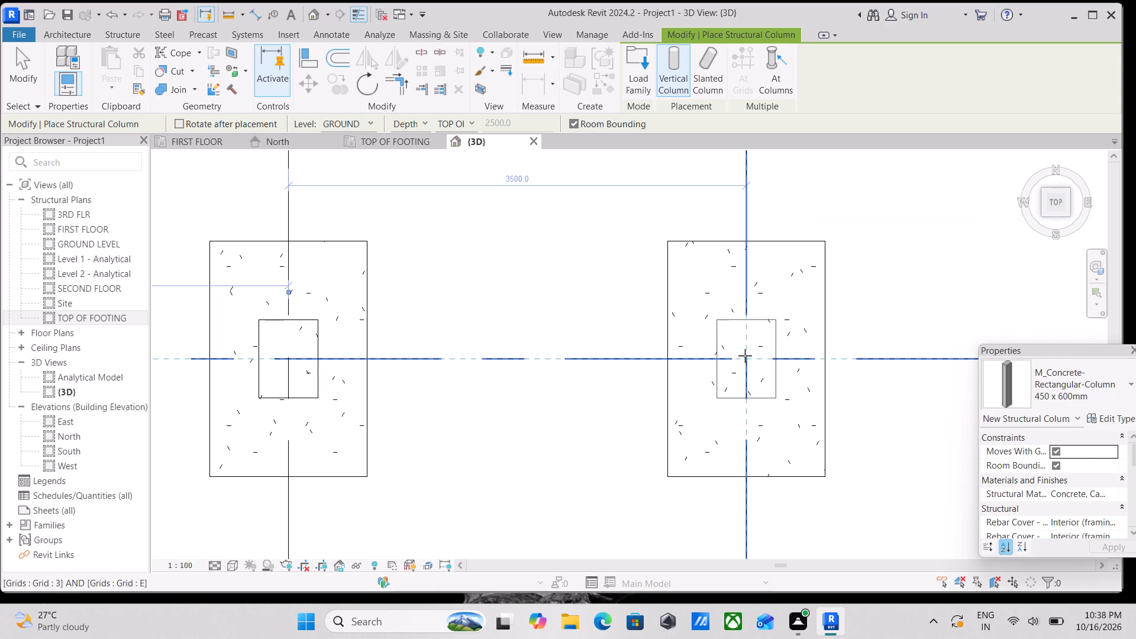
pyautogui.click(745, 356)
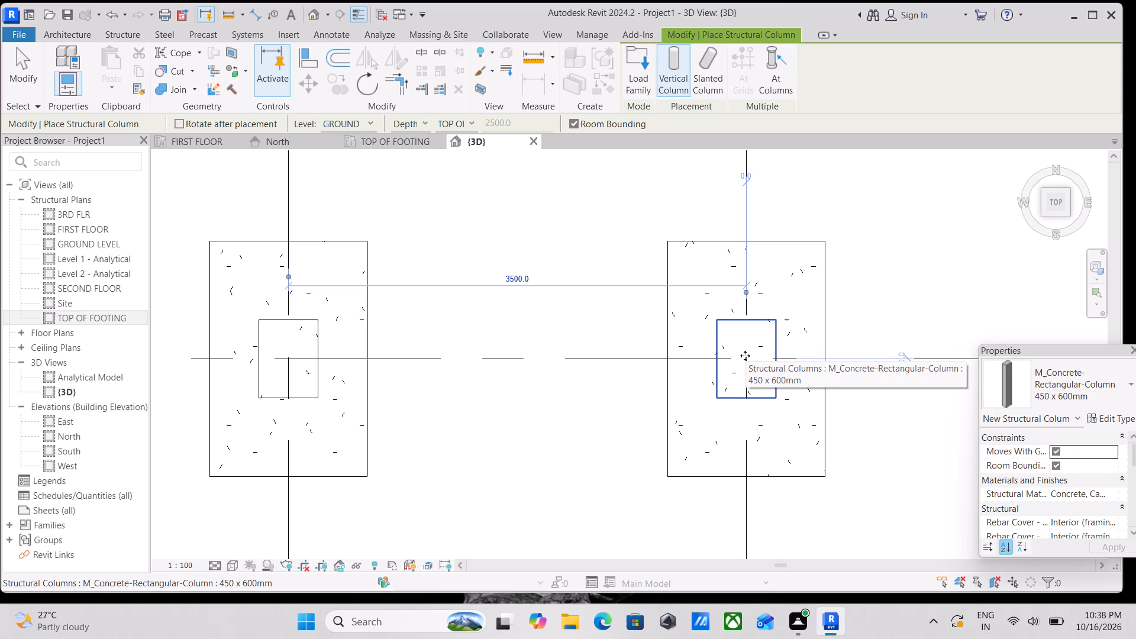
pyautogui.scroll(-2, 920, 323)
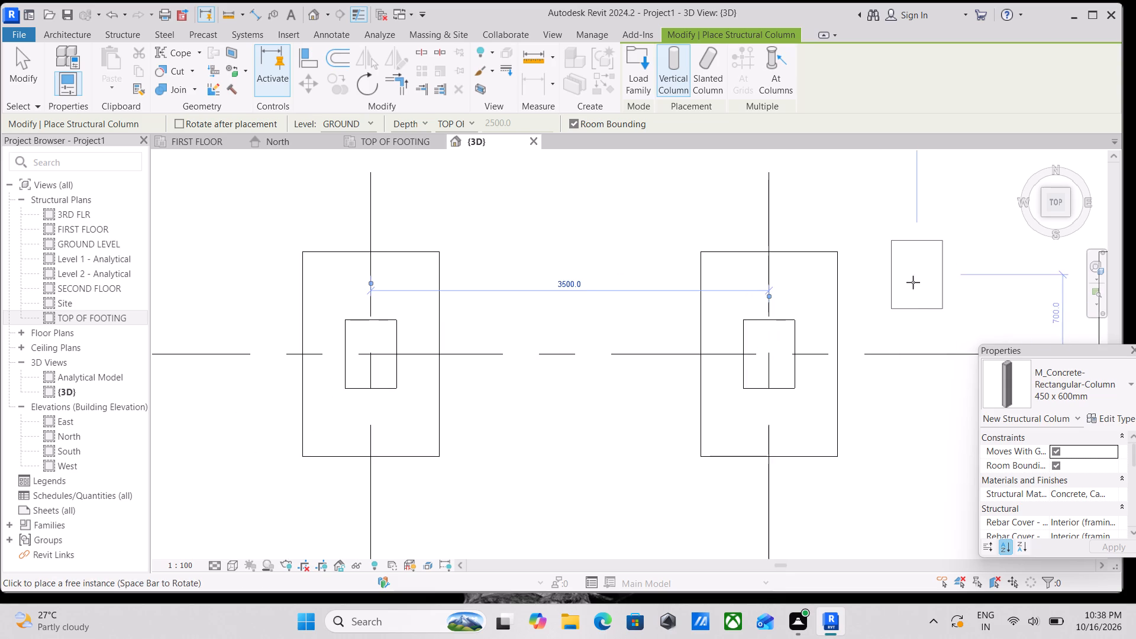
pyautogui.moveTo(913, 286); pyautogui.dragTo(534, 314, button='middle')
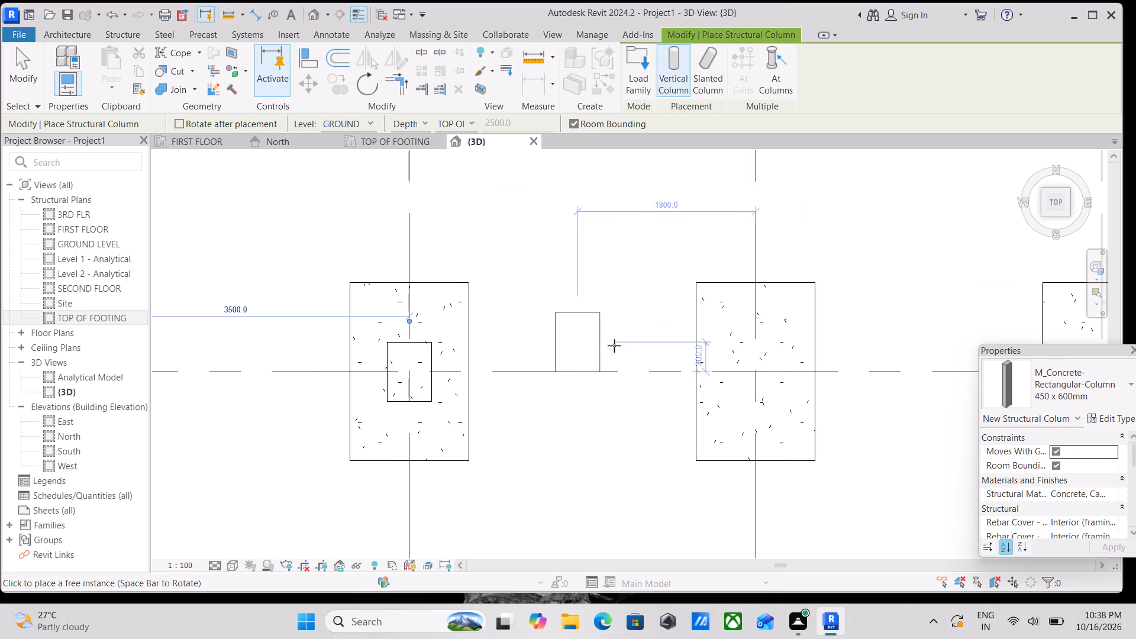
pyautogui.scroll(4, 696, 331)
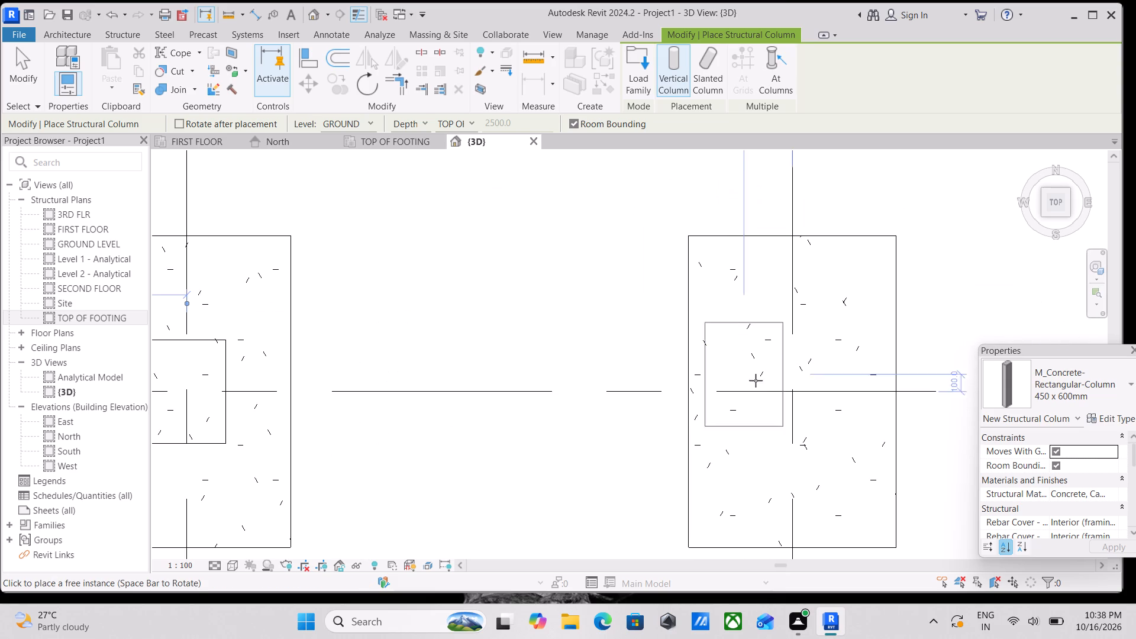
pyautogui.click(792, 392)
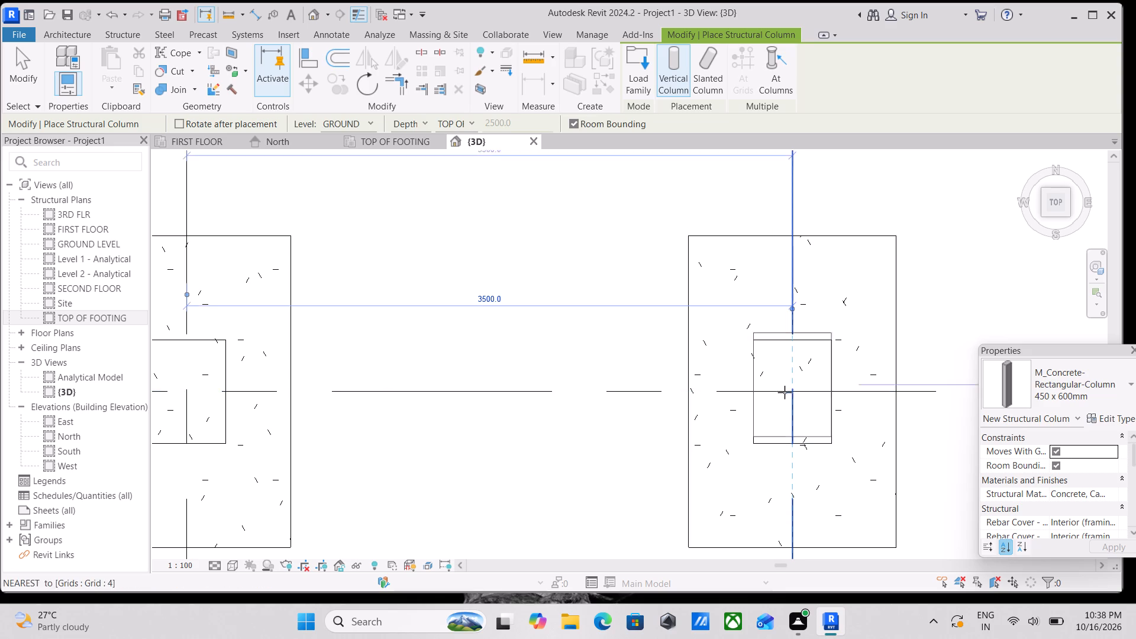
# Place 450 x 600mm concrete columns on the grid E footings at grids 5 and 6.
pyautogui.scroll(-3, 769, 339)
pyautogui.moveTo(857, 327); pyautogui.dragTo(612, 330, button='middle')
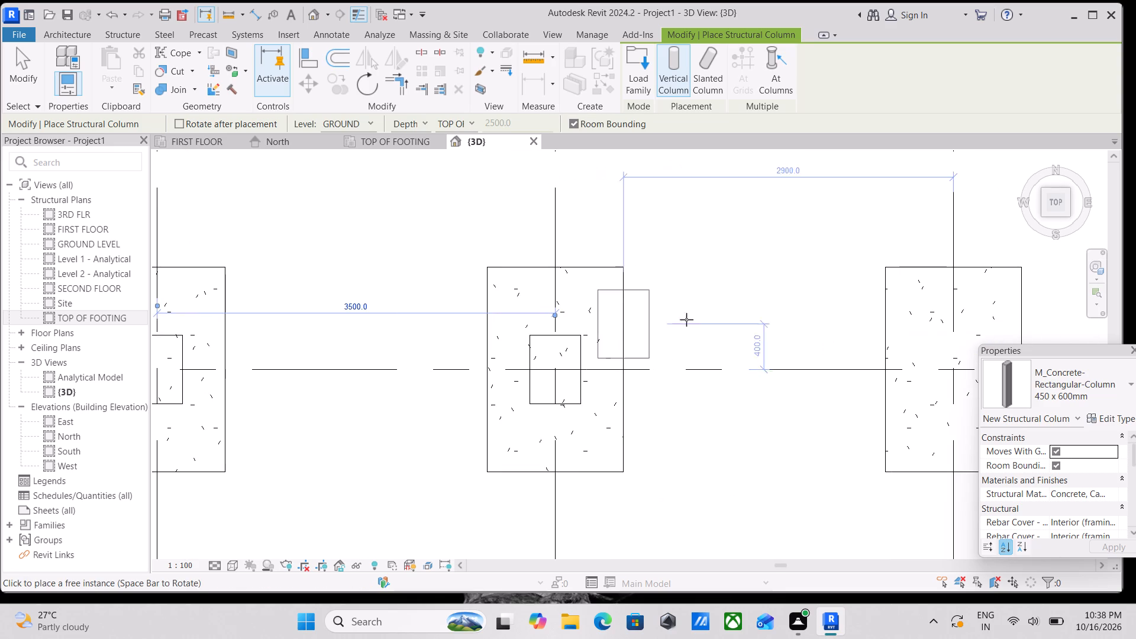
pyautogui.moveTo(847, 335); pyautogui.dragTo(659, 296, button='middle')
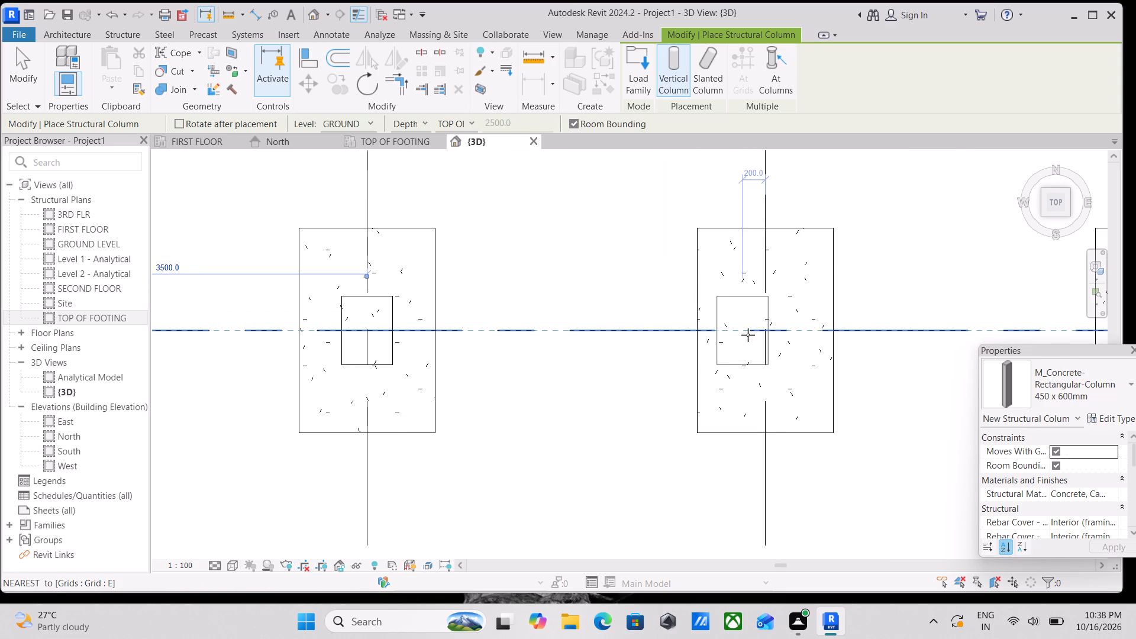
pyautogui.click(761, 331)
pyautogui.scroll(-2, 761, 331)
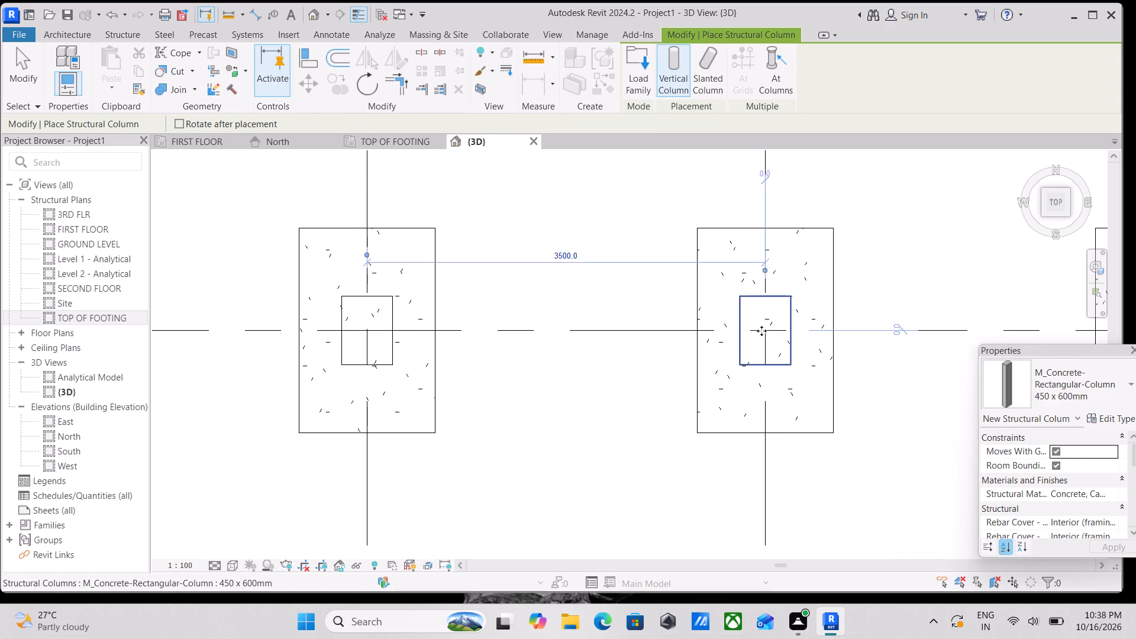
pyautogui.scroll(-3, 761, 331)
pyautogui.scroll(-2, 838, 293)
pyautogui.moveTo(838, 293); pyautogui.dragTo(545, 293, button='middle')
pyautogui.scroll(4, 638, 308)
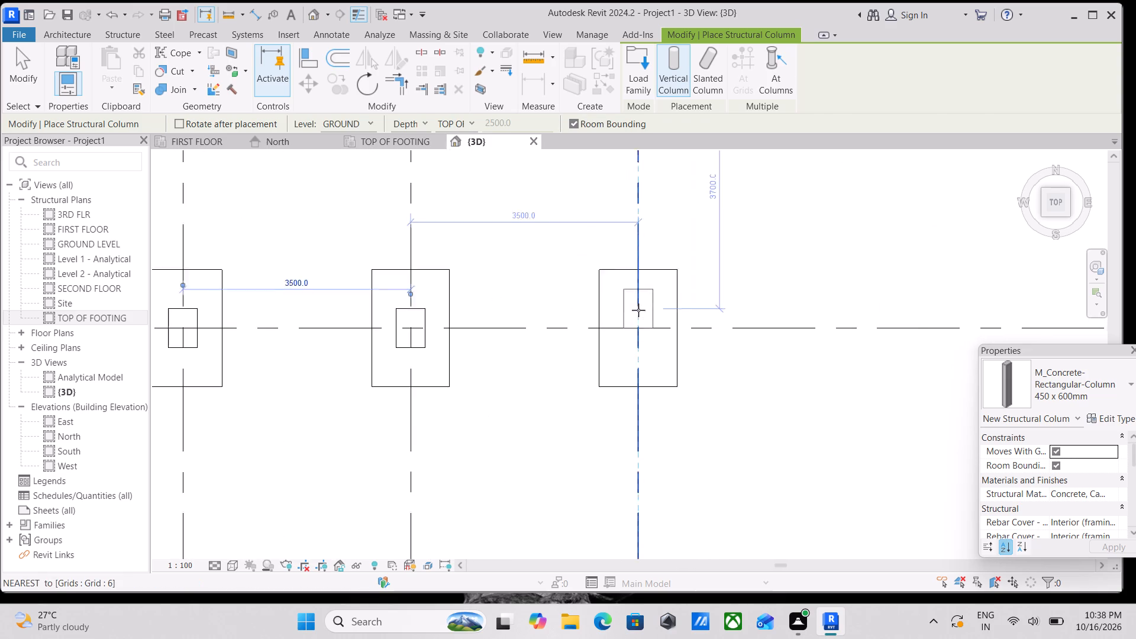
pyautogui.scroll(3, 633, 319)
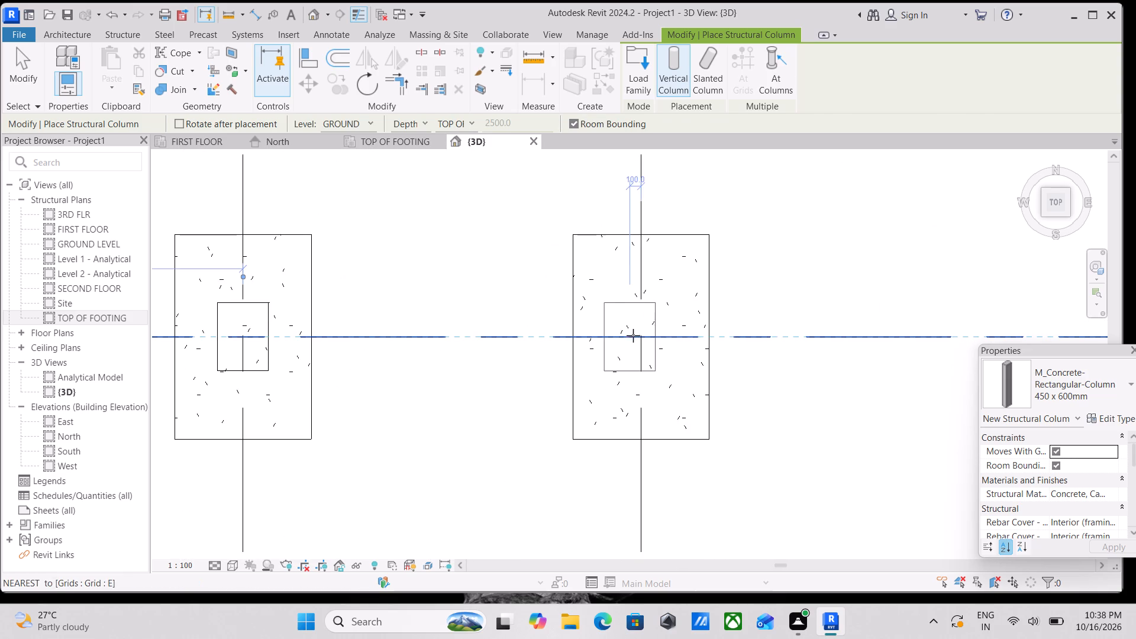
pyautogui.click(643, 335)
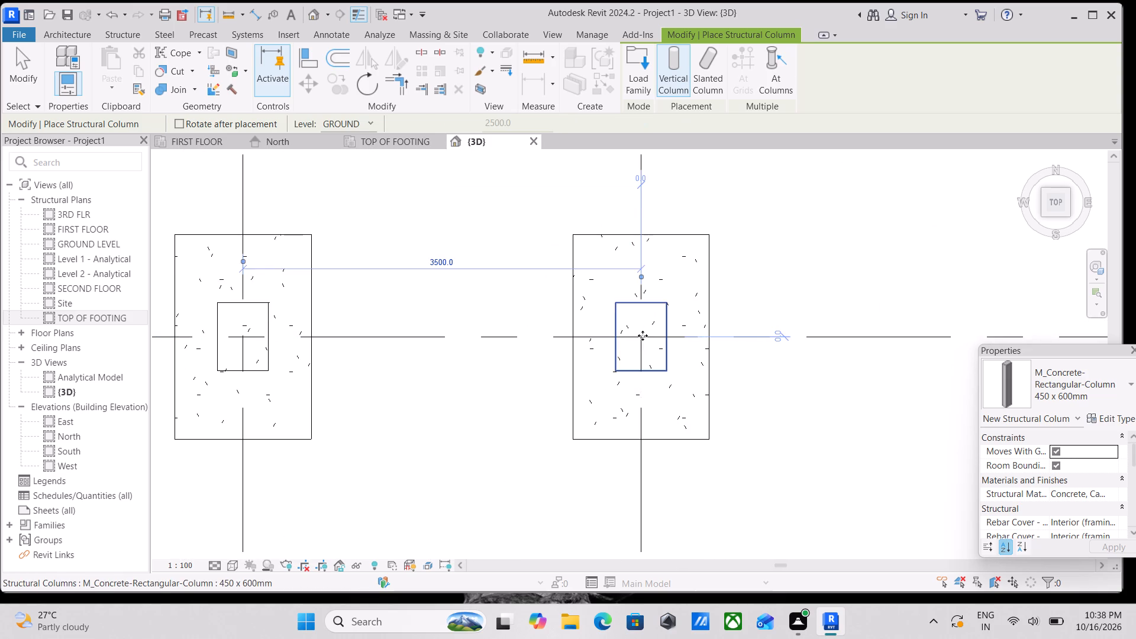
# End column placement and check the column layout across grids A to E in isometric and rotated top views.
pyautogui.scroll(-4, 643, 335)
pyautogui.scroll(-3, 807, 334)
pyautogui.moveTo(807, 334); pyautogui.dragTo(871, 286, button='middle')
pyautogui.scroll(-5, 870, 291)
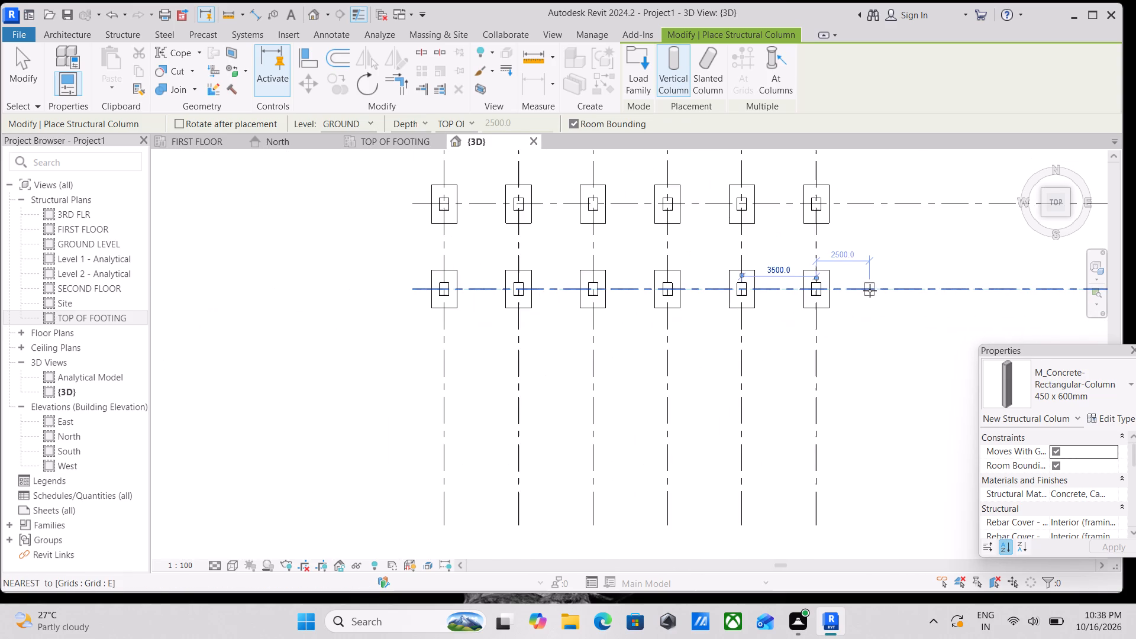
pyautogui.scroll(-4, 870, 291)
pyautogui.scroll(-3, 666, 353)
pyautogui.moveTo(659, 364); pyautogui.dragTo(667, 412, button='middle')
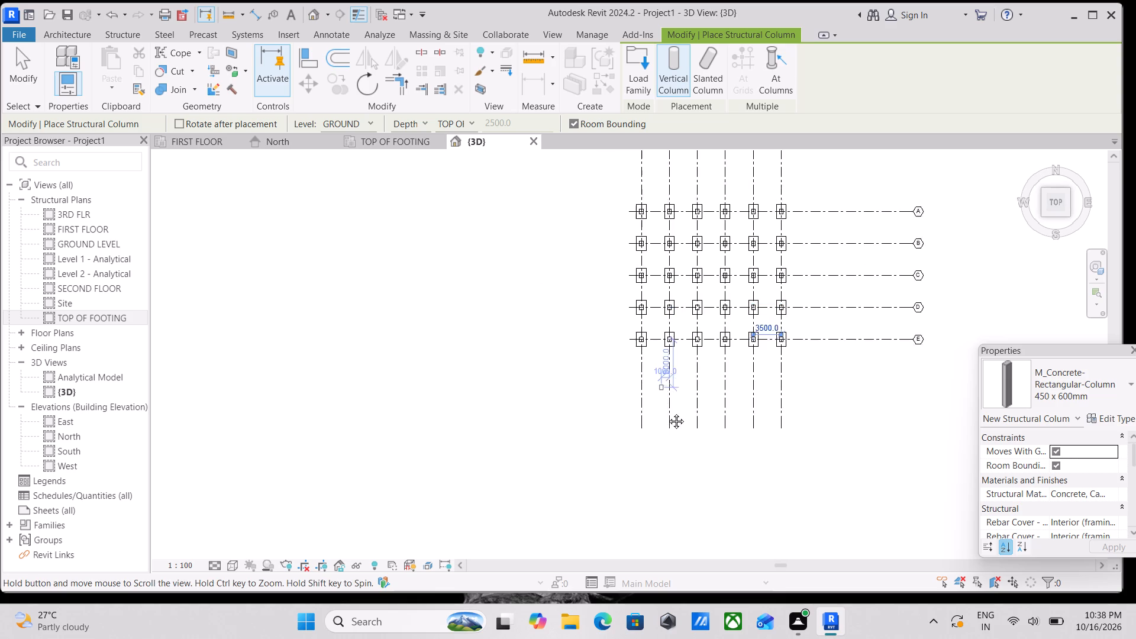
pyautogui.moveTo(667, 412); pyautogui.dragTo(670, 421, button='middle')
pyautogui.scroll(8, 604, 275)
pyautogui.press('Escape')
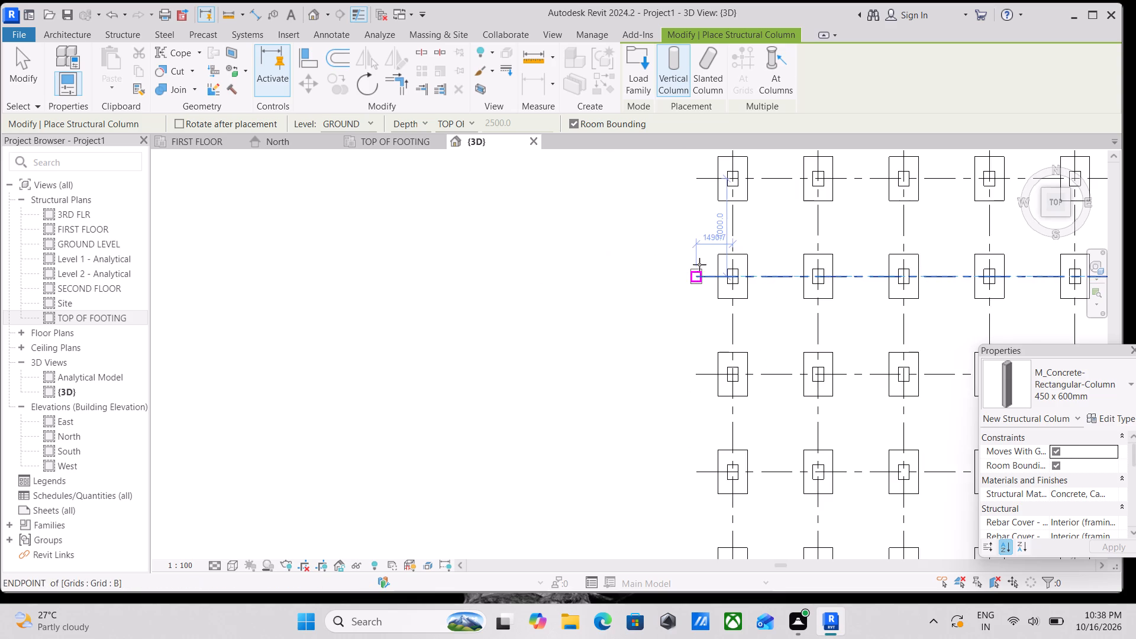
pyautogui.scroll(4, 701, 259)
pyautogui.press('Escape')
pyautogui.press('Escape')
pyautogui.scroll(3, 703, 261)
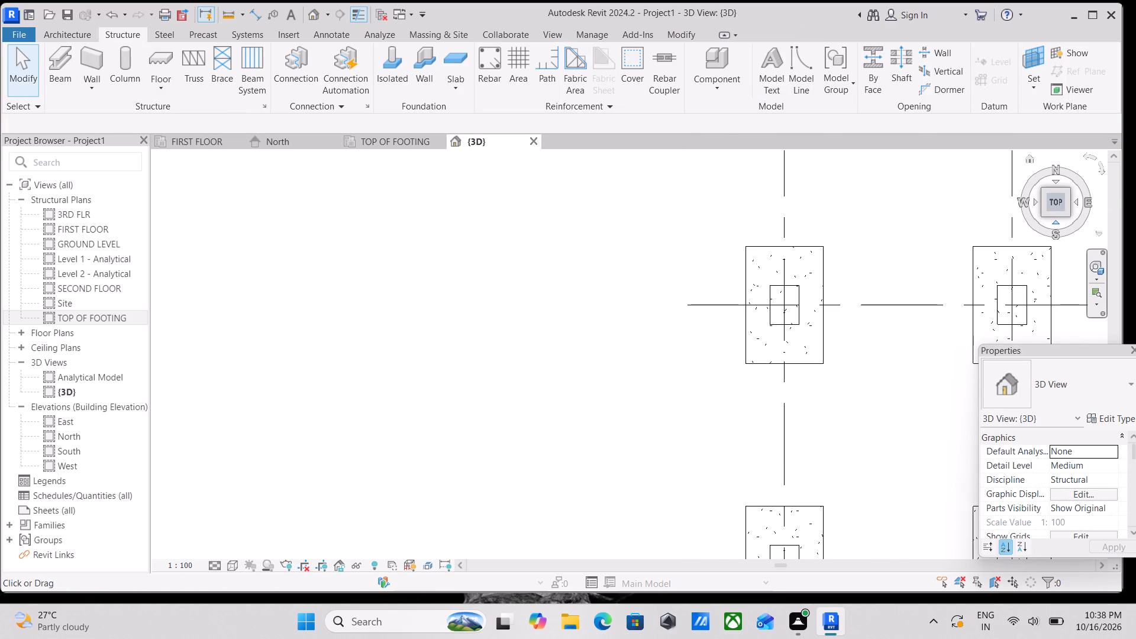
pyautogui.click(1045, 215)
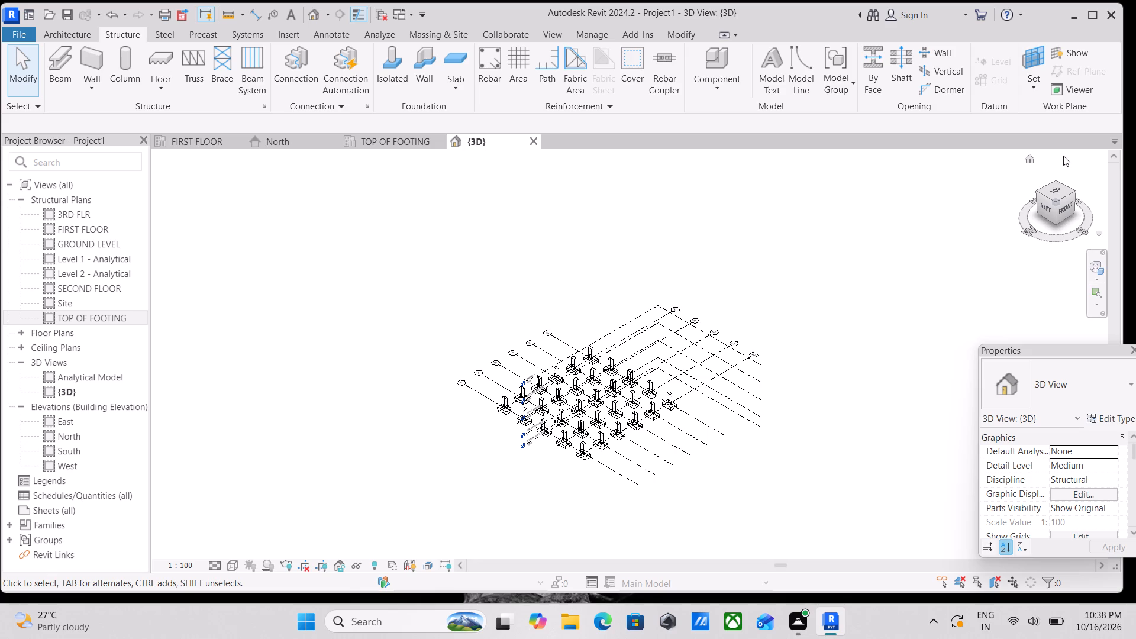
pyautogui.click(1061, 192)
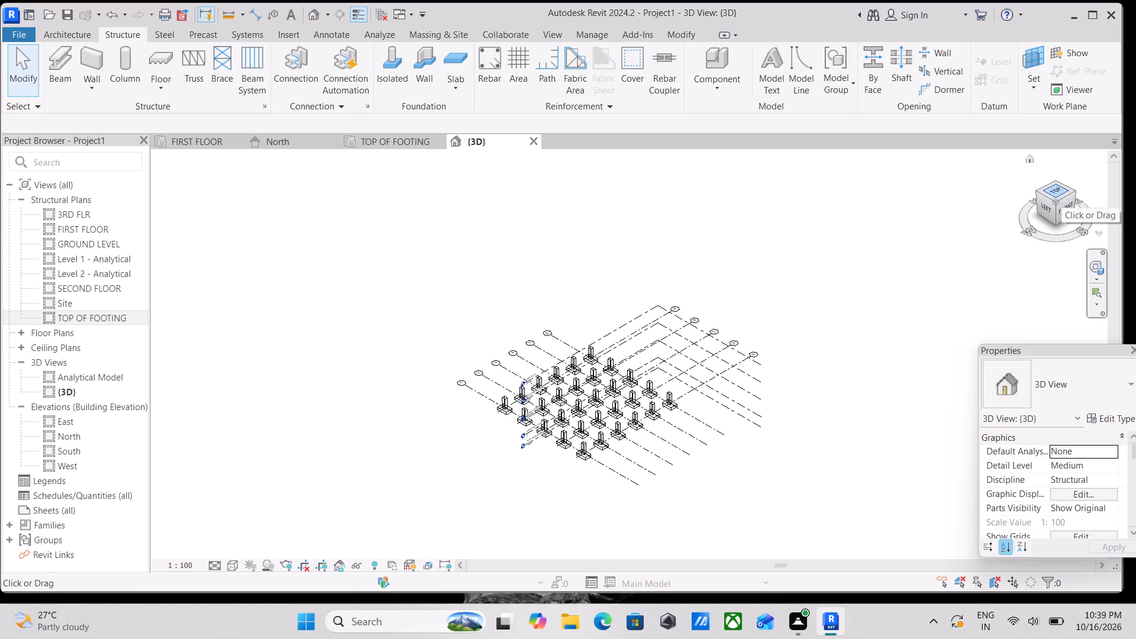
pyautogui.scroll(2, 577, 298)
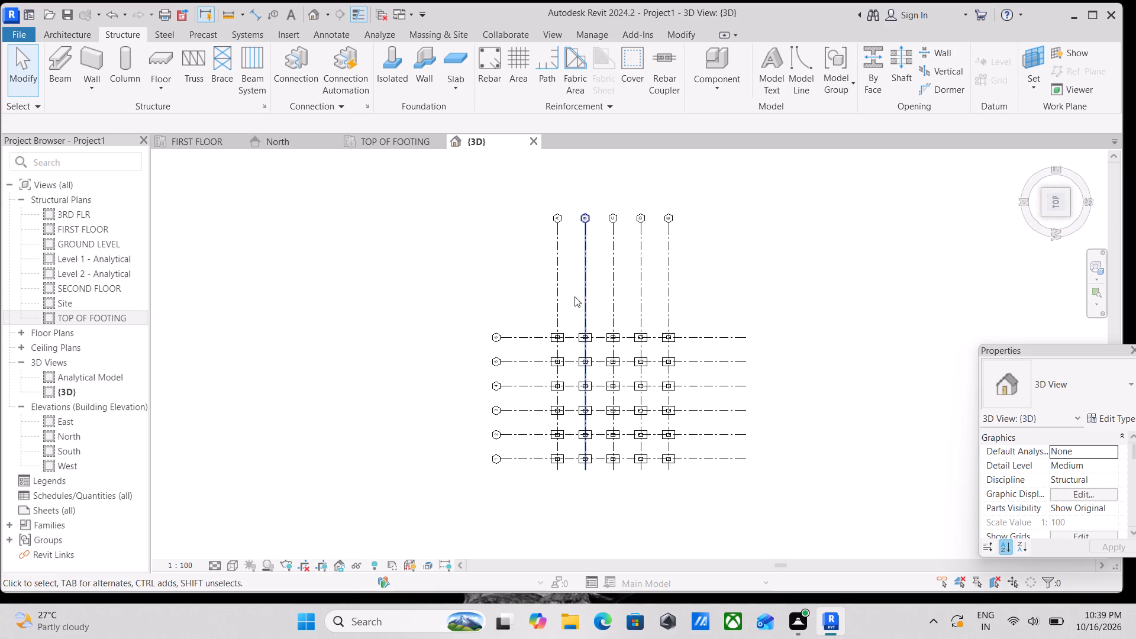
pyautogui.scroll(2, 575, 296)
pyautogui.scroll(6, 566, 388)
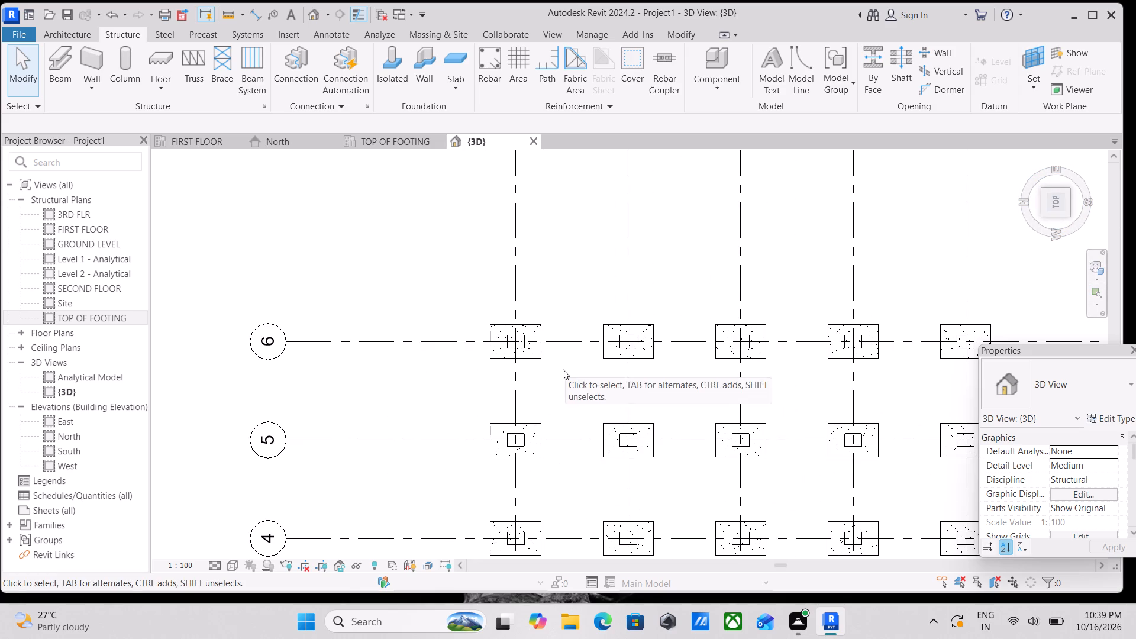
pyautogui.scroll(6, 563, 369)
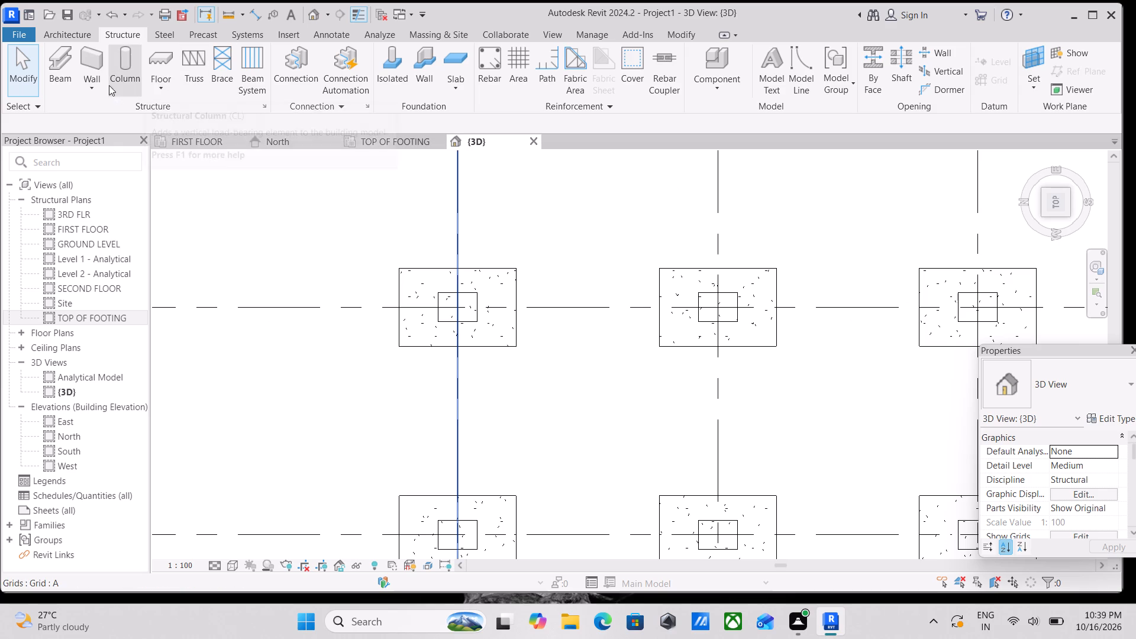
# Start the structural Beam command with the M_Concrete-Rectangular Beam 400 x 800mm type.
pyautogui.click(124, 83)
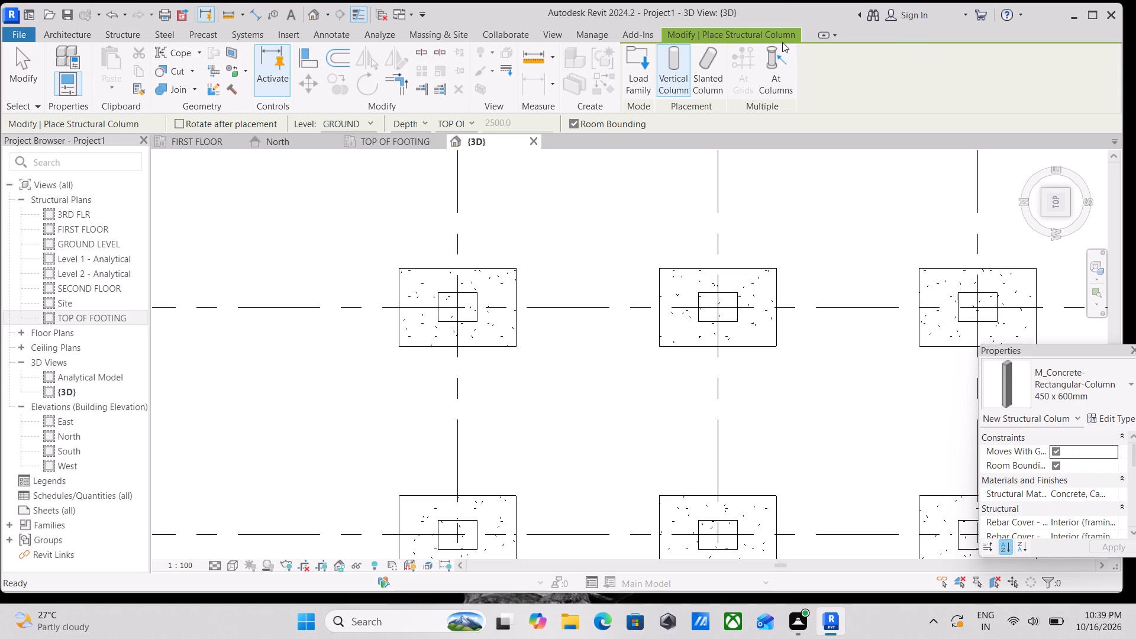
pyautogui.click(127, 36)
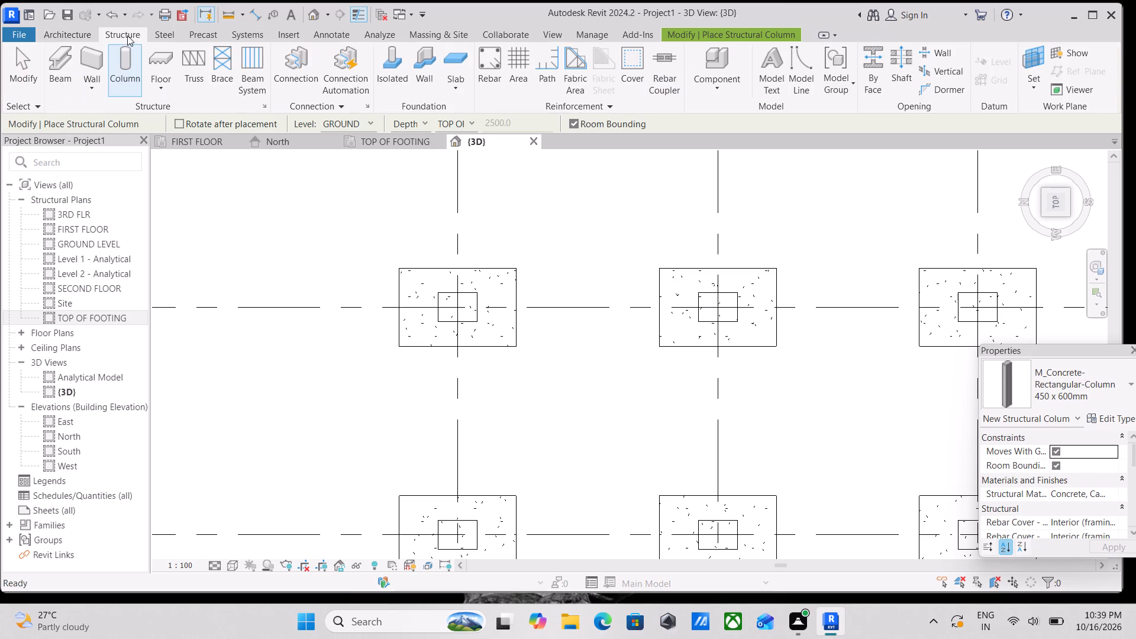
pyautogui.click(69, 76)
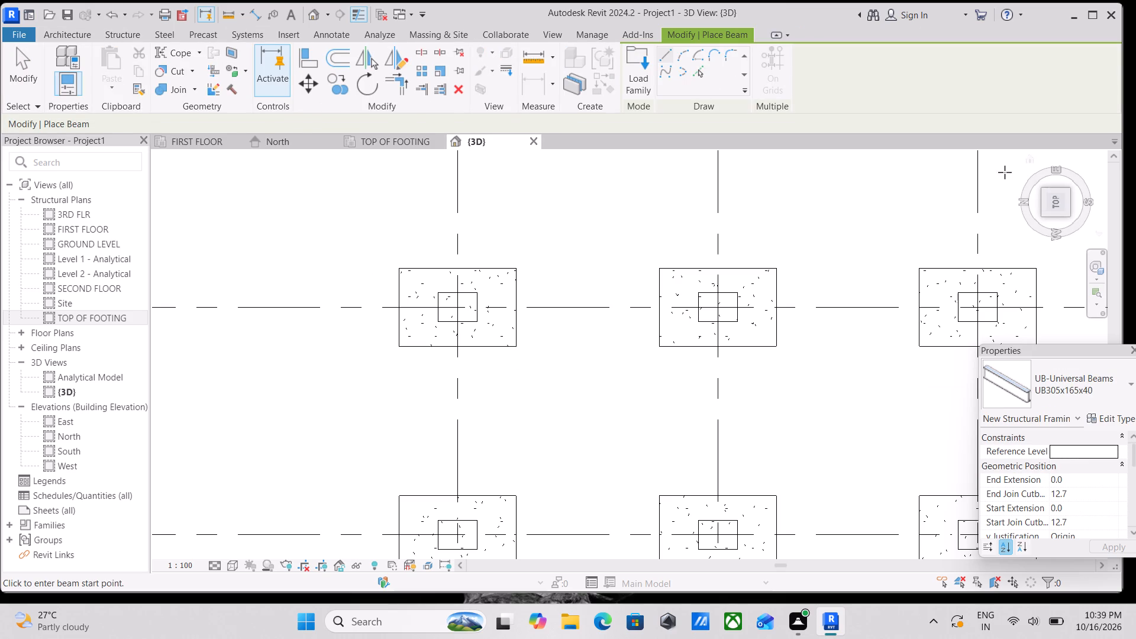
pyautogui.click(1117, 396)
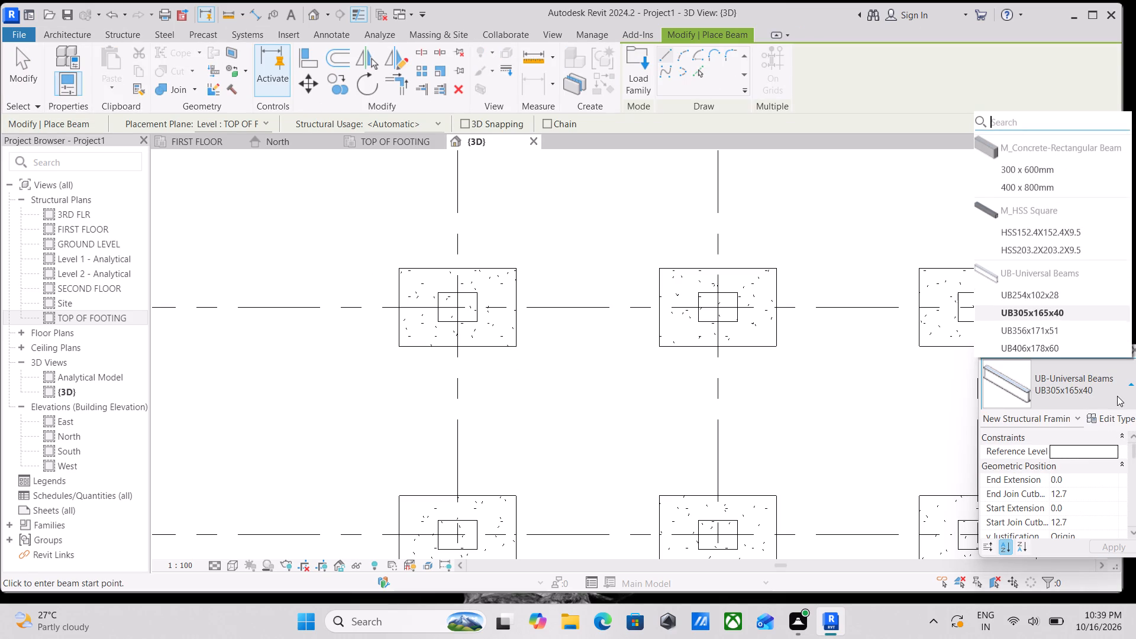
pyautogui.click(1038, 189)
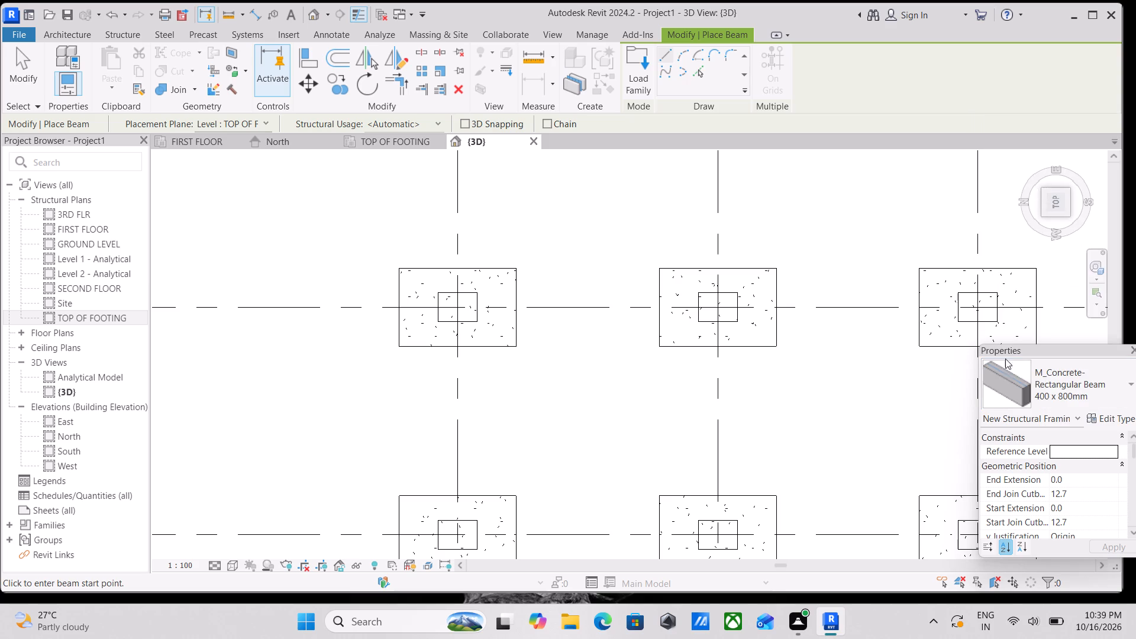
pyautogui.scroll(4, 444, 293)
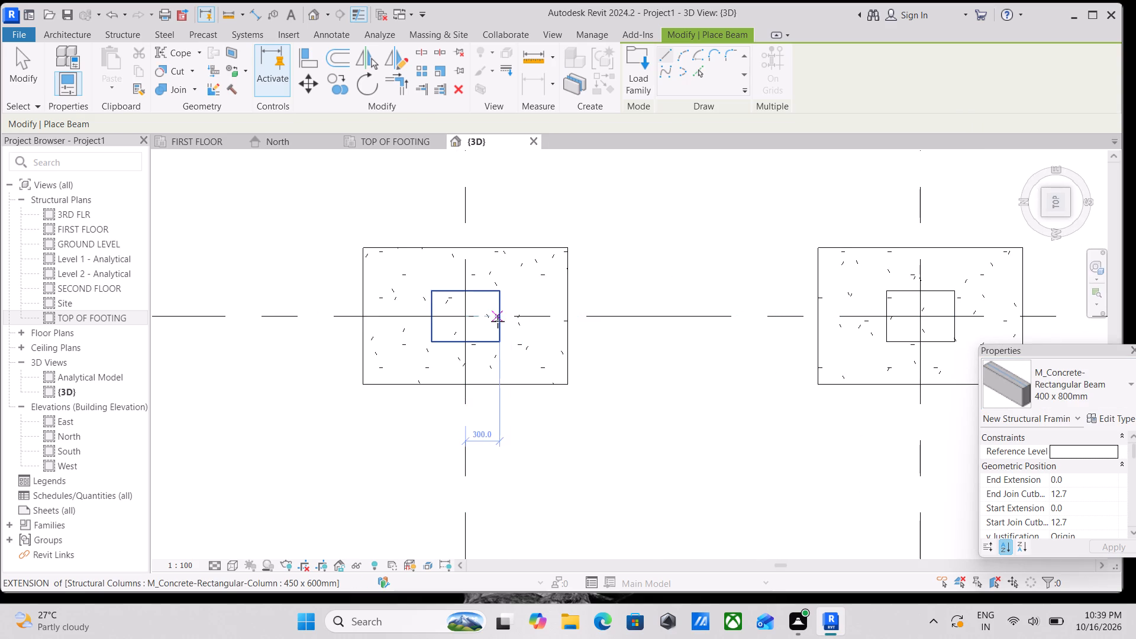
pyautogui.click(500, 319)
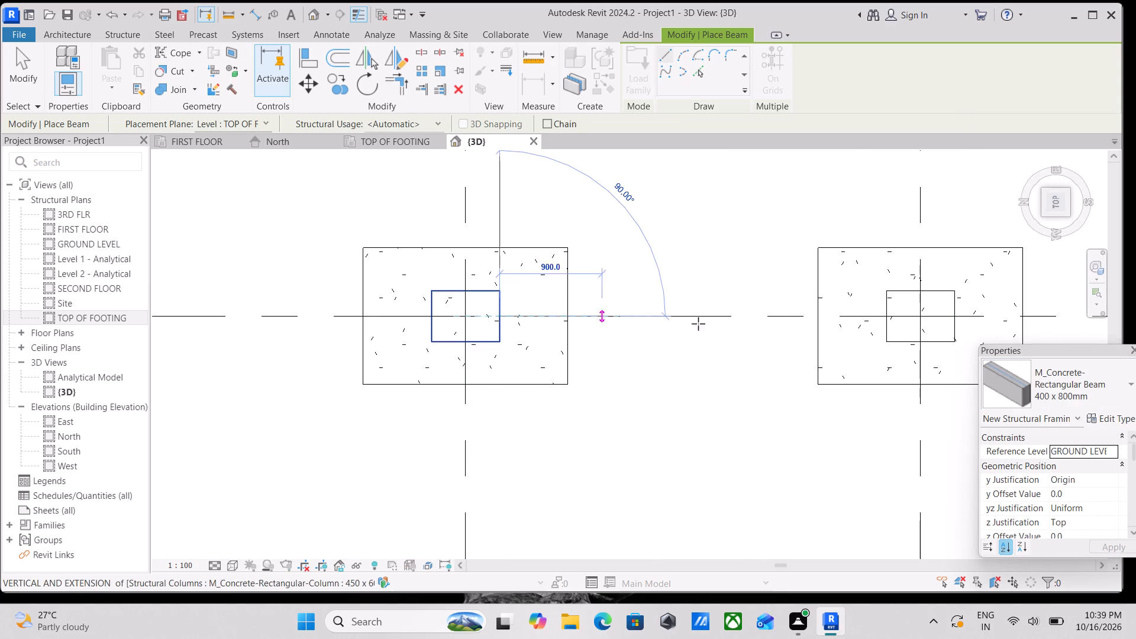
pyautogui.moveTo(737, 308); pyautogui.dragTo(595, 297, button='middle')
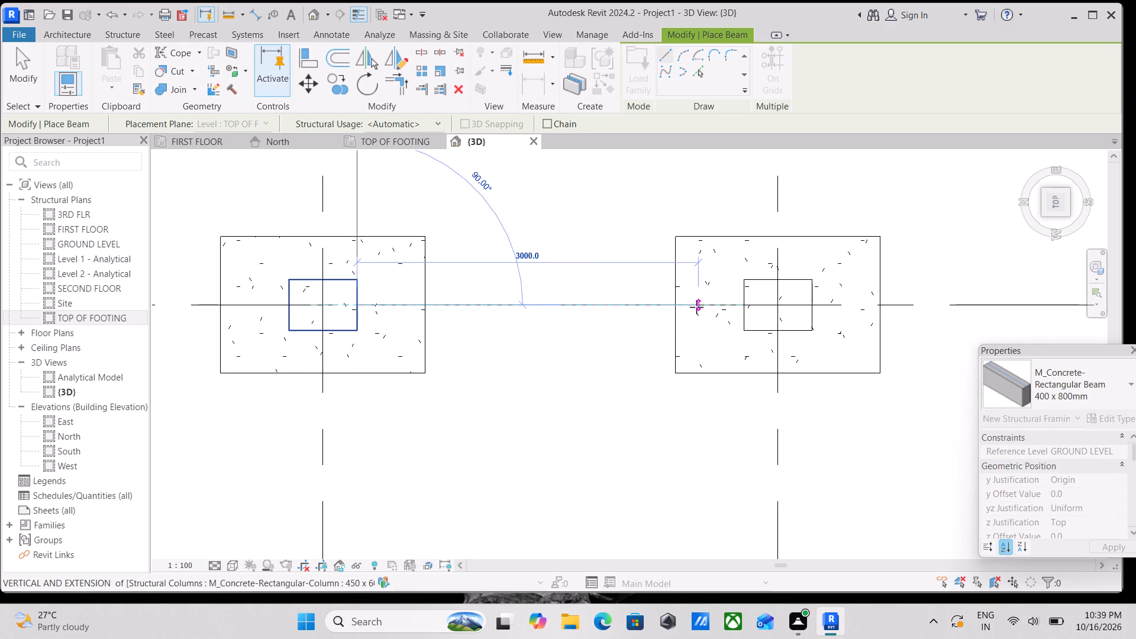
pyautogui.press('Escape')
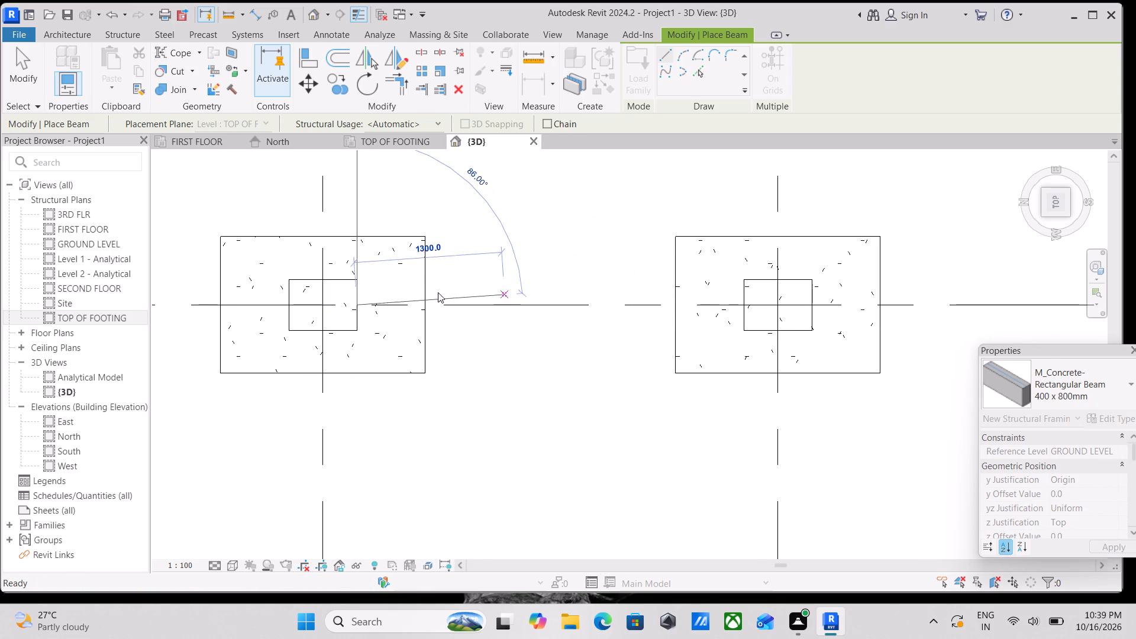
# Set the beam placement plane to Level : GROUND LEVEL.
pyautogui.moveTo(327, 208); pyautogui.dragTo(523, 248, button='middle')
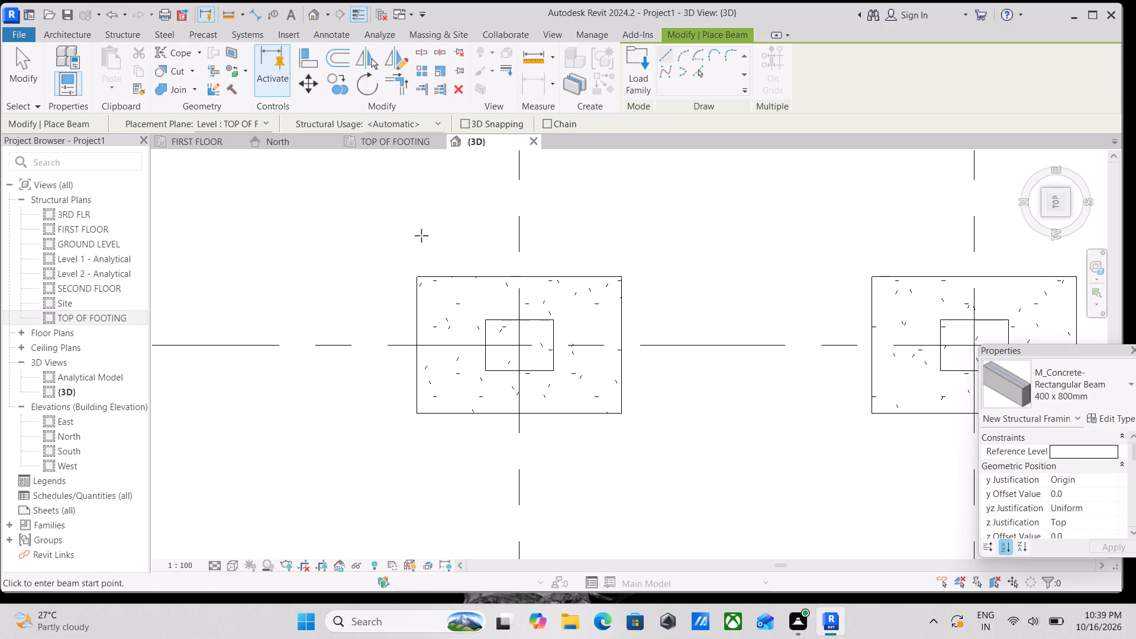
pyautogui.click(264, 121)
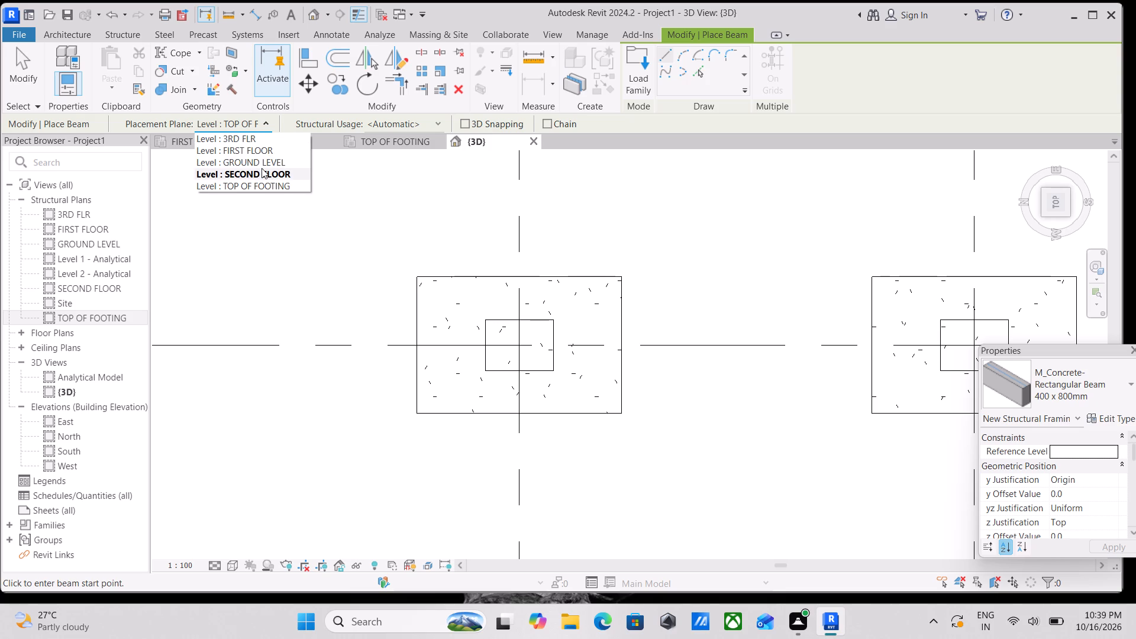
pyautogui.click(262, 164)
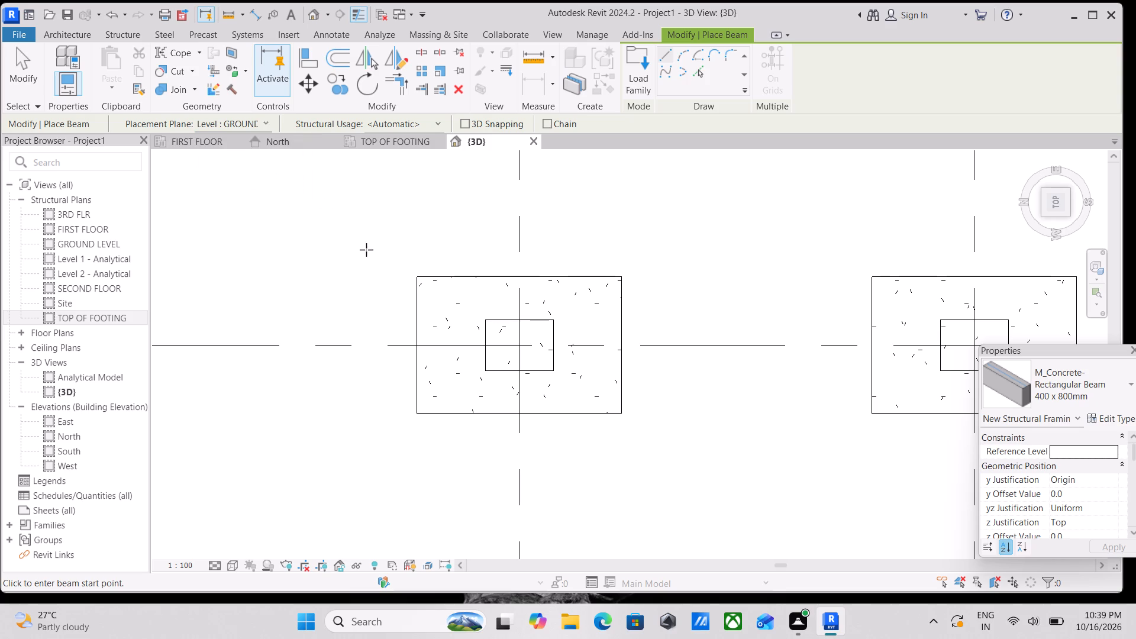
# Draw a 400 x 800mm beam about 3400 mm long along grid 6, between the facing sides of the first two columns from the grid bubble.
pyautogui.click(552, 347)
pyautogui.moveTo(696, 347); pyautogui.dragTo(530, 330, button='middle')
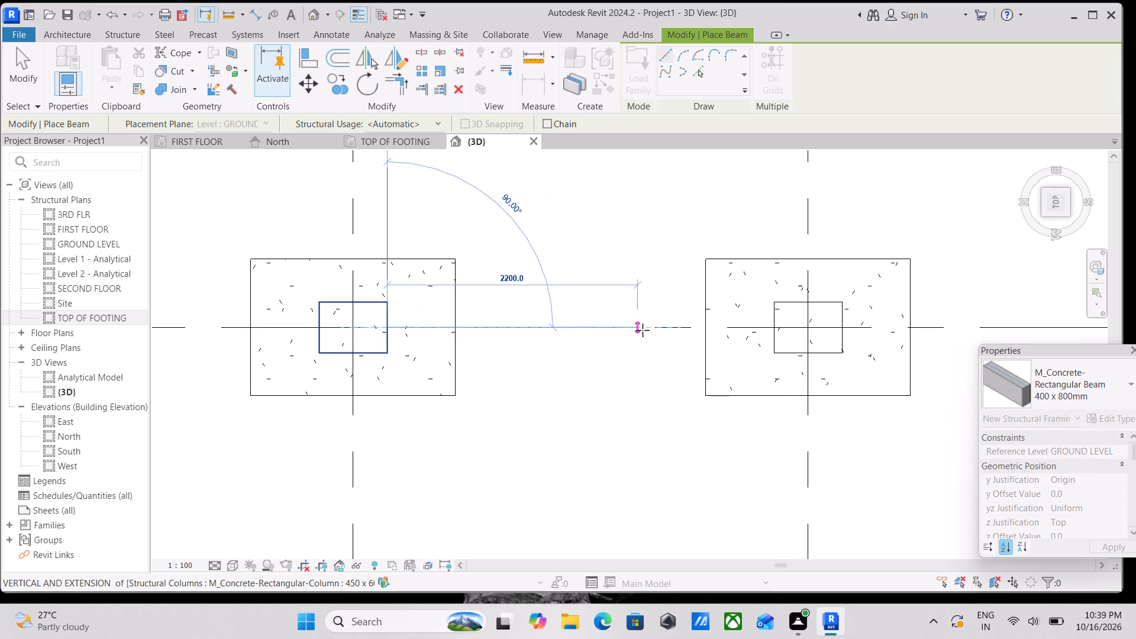
pyautogui.click(776, 326)
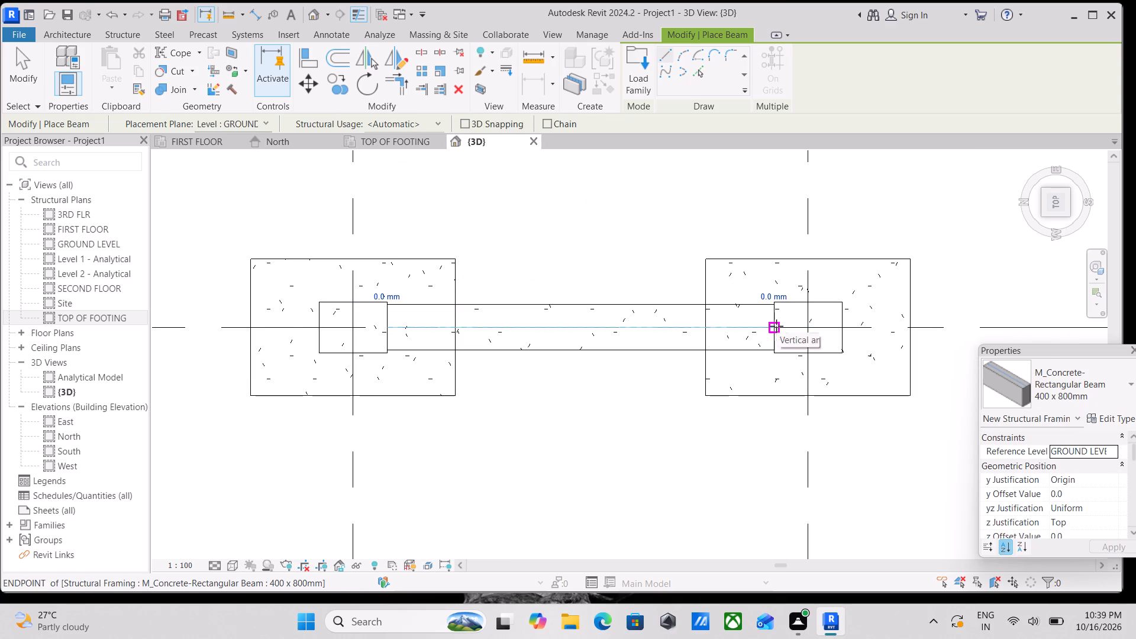
# Draw a beam about 3400 mm long along grid 6 between the facing sides of the second and third columns from the grid bubble.
pyautogui.scroll(-2, 777, 322)
pyautogui.scroll(-3, 554, 351)
pyautogui.moveTo(565, 345); pyautogui.dragTo(386, 321, button='middle')
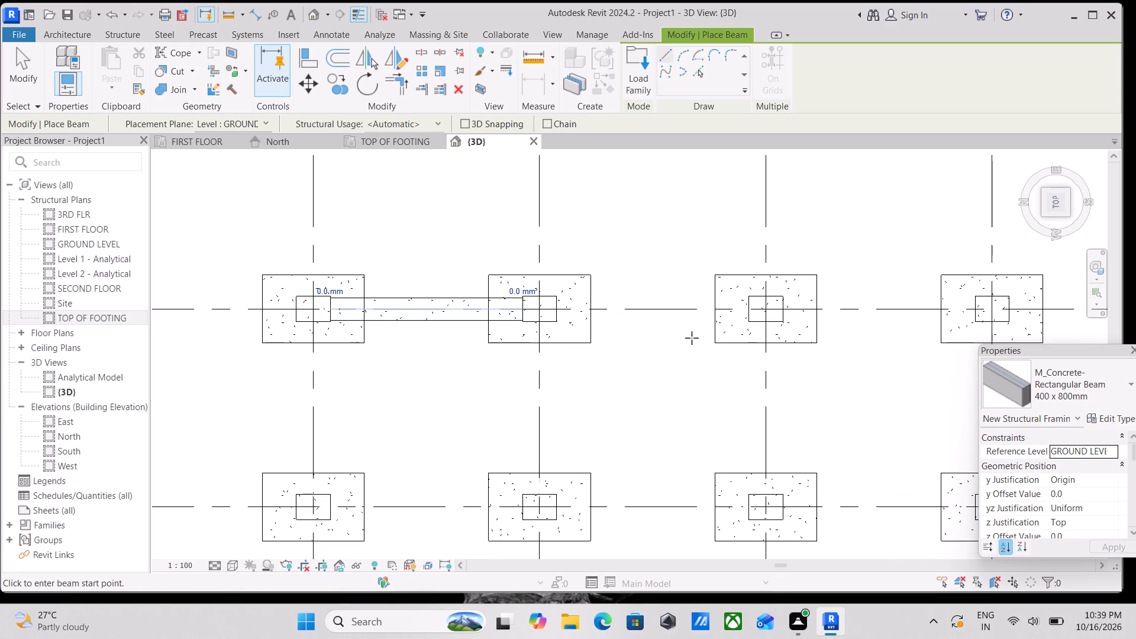
pyautogui.scroll(3, 635, 315)
pyautogui.scroll(7, 560, 304)
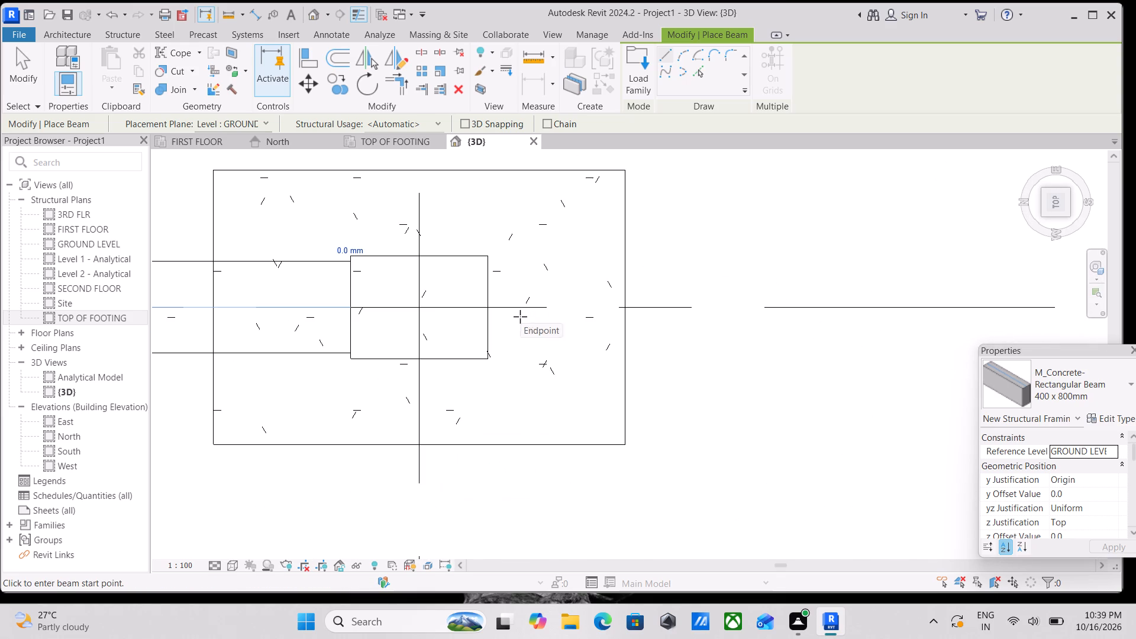
pyautogui.scroll(2, 519, 313)
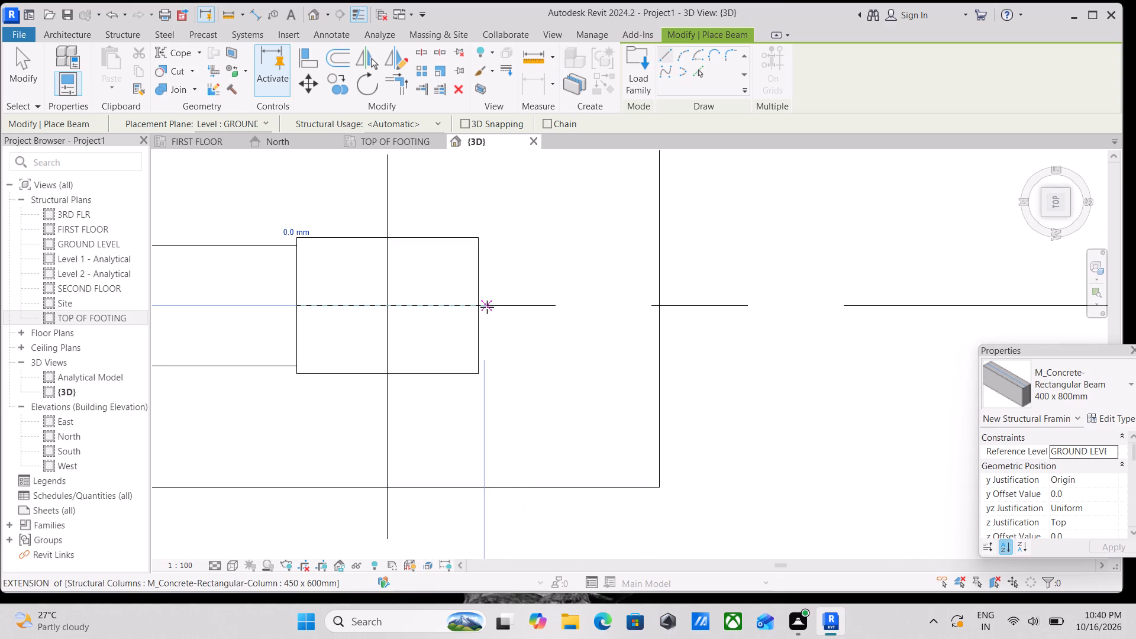
pyautogui.click(477, 307)
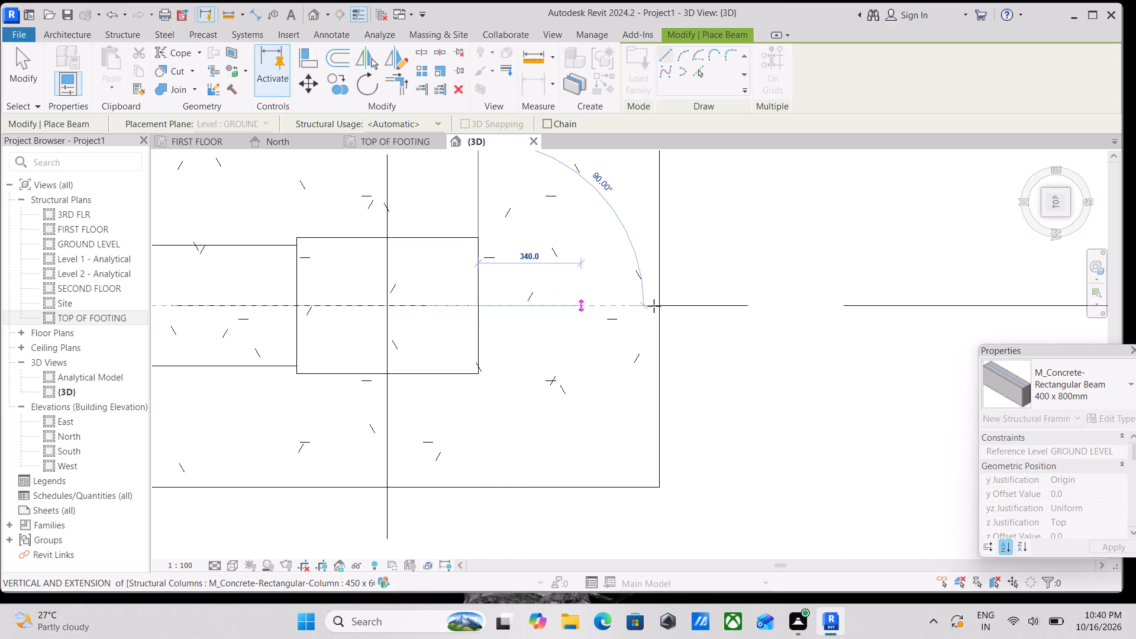
pyautogui.moveTo(672, 299); pyautogui.dragTo(522, 294, button='middle')
pyautogui.scroll(-3, 732, 287)
pyautogui.moveTo(756, 289); pyautogui.dragTo(534, 285, button='middle')
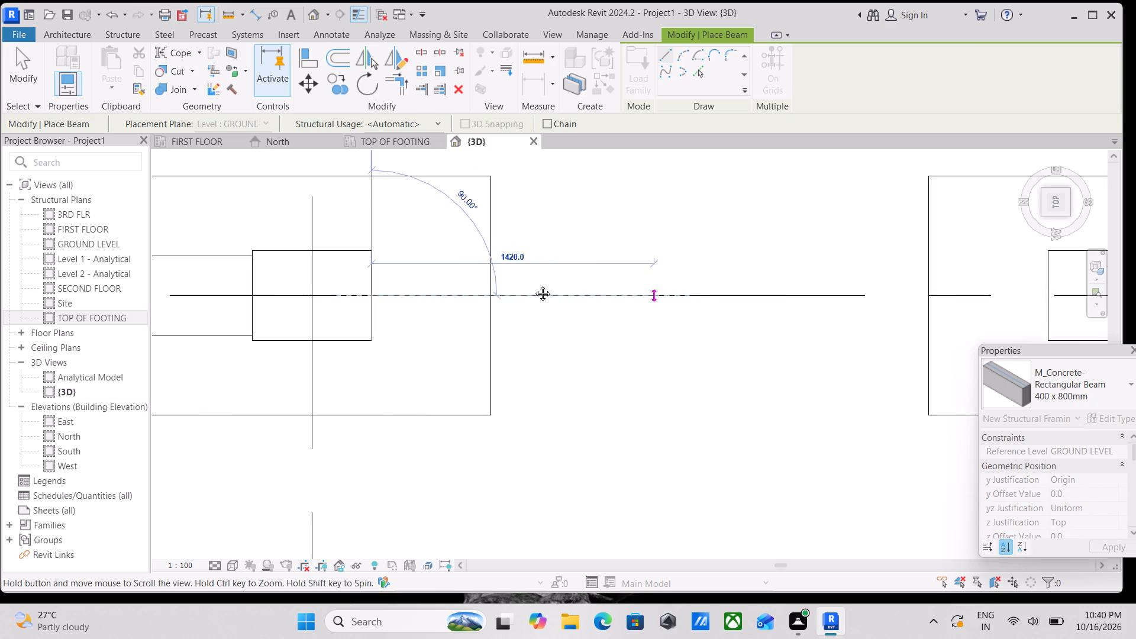
pyautogui.moveTo(534, 285); pyautogui.dragTo(482, 284, button='middle')
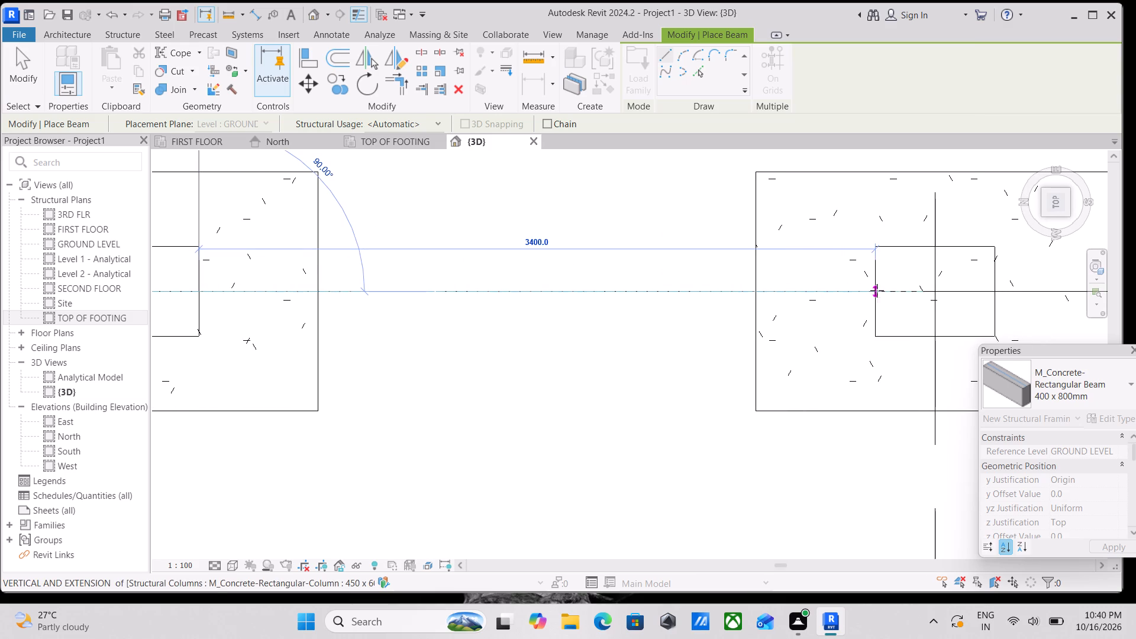
pyautogui.click(877, 291)
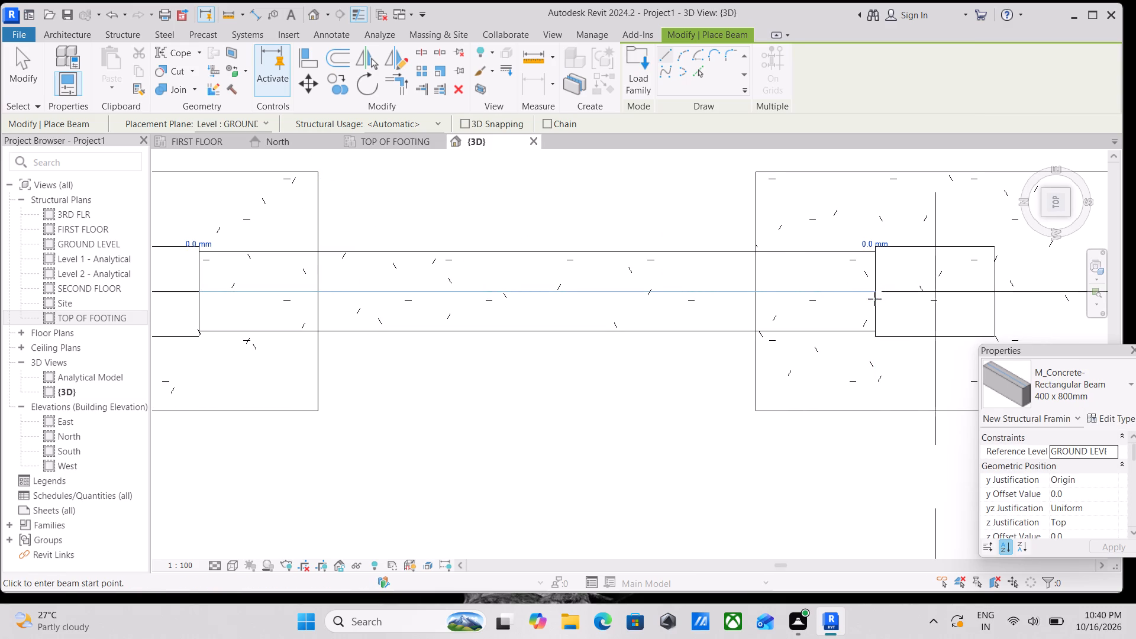
# Draw the grid 6 beam between the facing sides of the third and fourth columns from the grid bubble.
pyautogui.scroll(-4, 931, 288)
pyautogui.moveTo(953, 291); pyautogui.dragTo(787, 292, button='middle')
pyautogui.scroll(-4, 830, 288)
pyautogui.scroll(-2, 895, 308)
pyautogui.moveTo(895, 308); pyautogui.dragTo(774, 301, button='middle')
pyautogui.scroll(2, 780, 289)
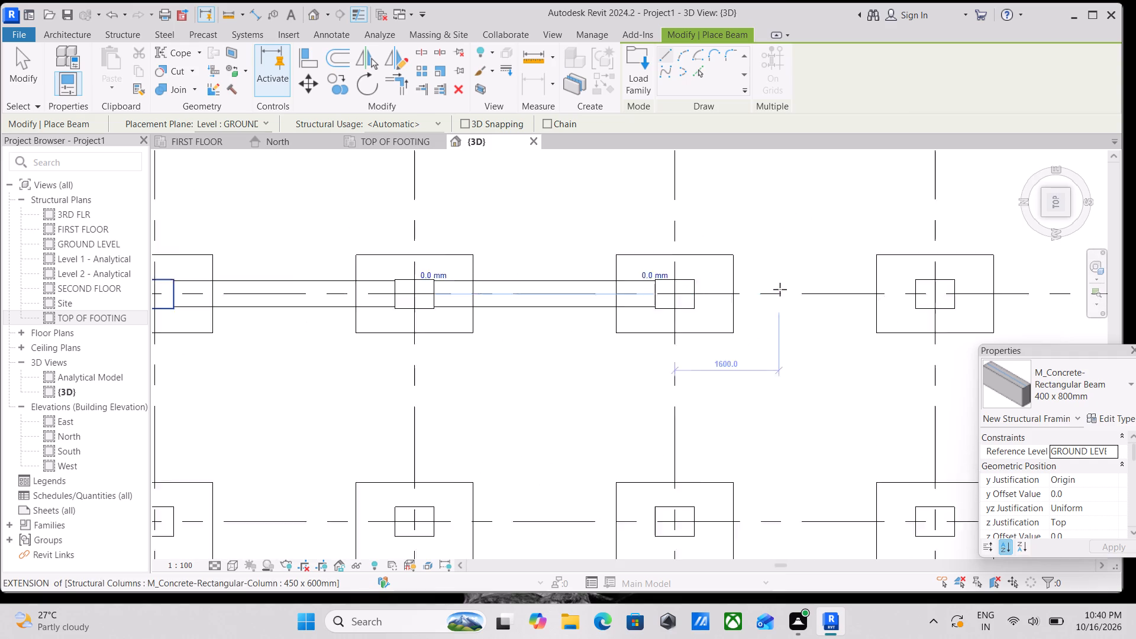
pyautogui.scroll(5, 780, 289)
pyautogui.scroll(3, 666, 291)
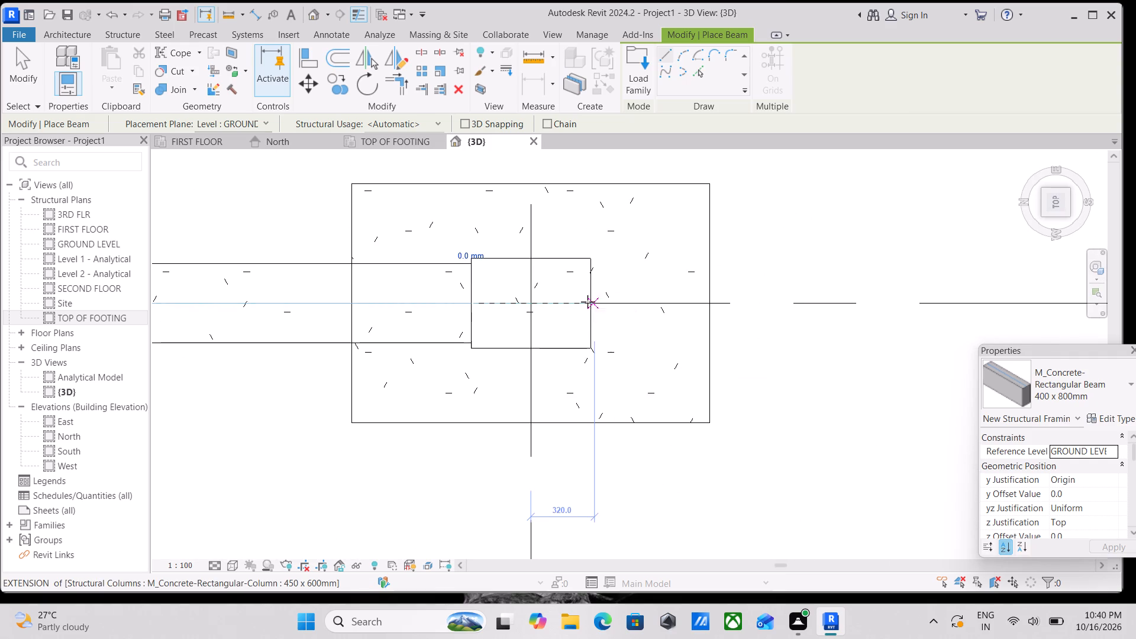
pyautogui.click(588, 302)
pyautogui.scroll(-1, 856, 299)
pyautogui.moveTo(856, 299); pyautogui.dragTo(498, 292, button='middle')
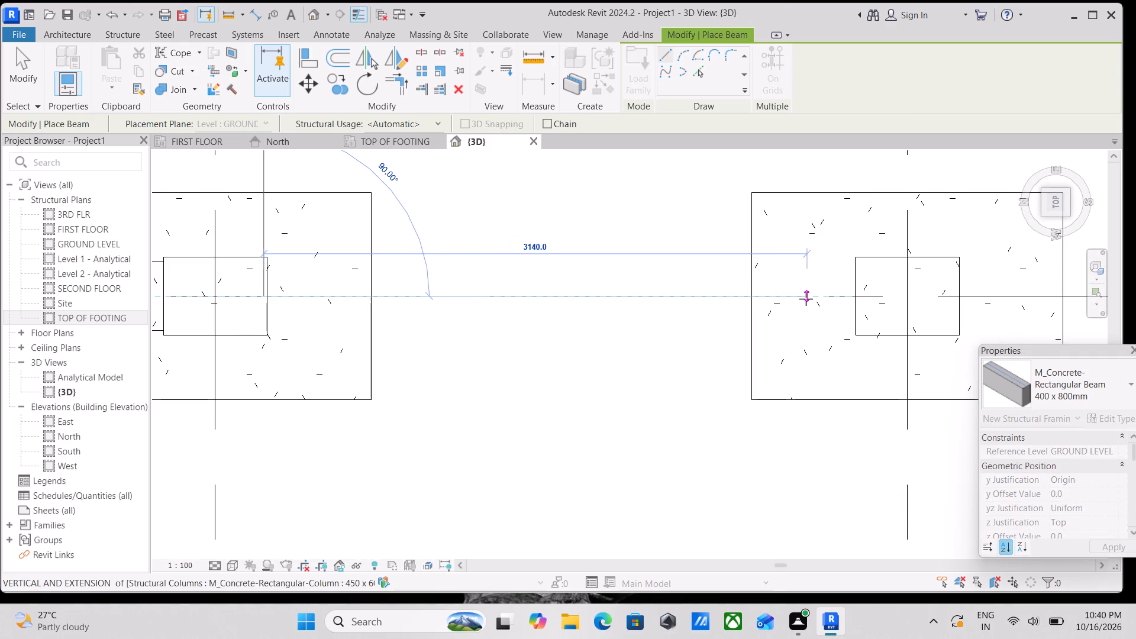
pyautogui.click(857, 293)
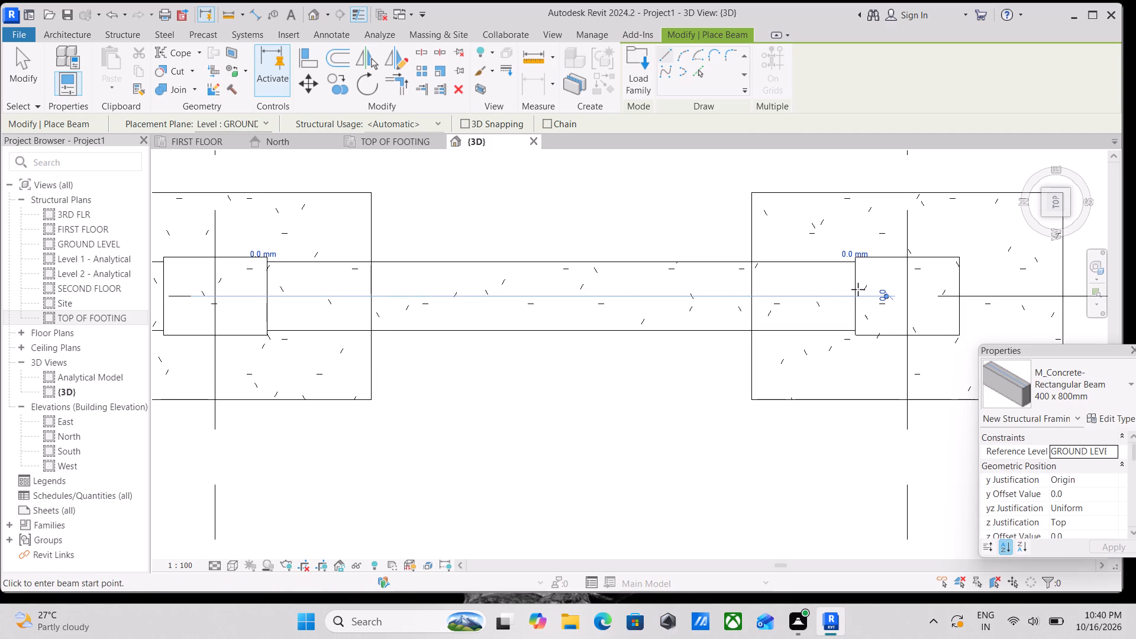
pyautogui.press('Escape')
# Draw the last grid 6 beam between the facing sides of the fourth and fifth columns from the grid bubble.
pyautogui.scroll(-13, 867, 285)
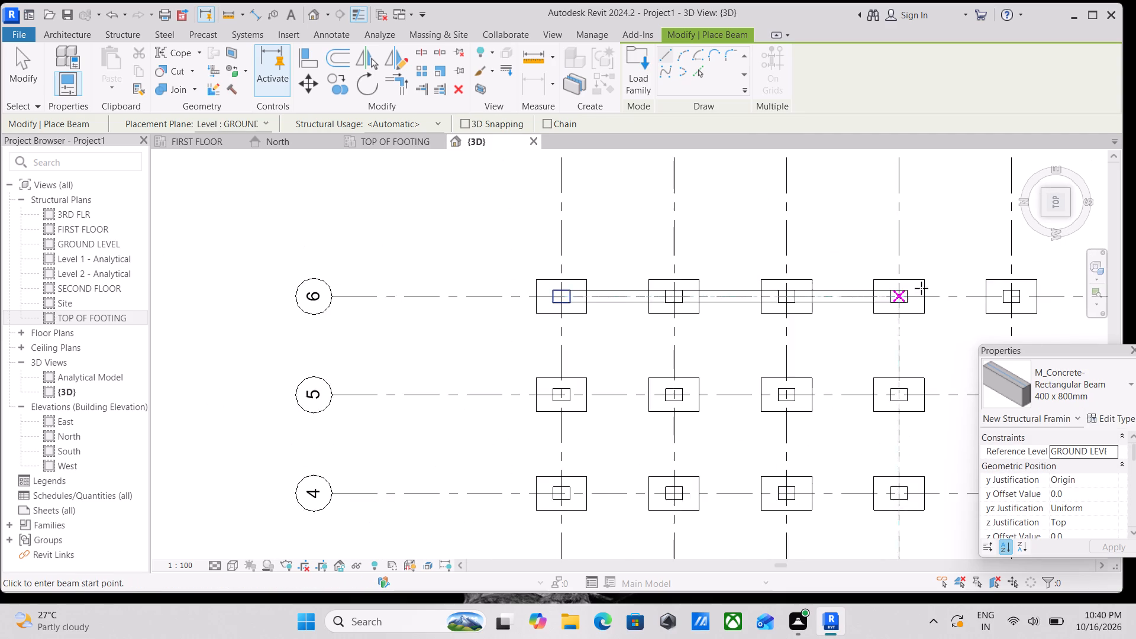
pyautogui.scroll(-3, 924, 286)
pyautogui.moveTo(924, 286); pyautogui.dragTo(675, 286, button='middle')
pyautogui.scroll(10, 715, 299)
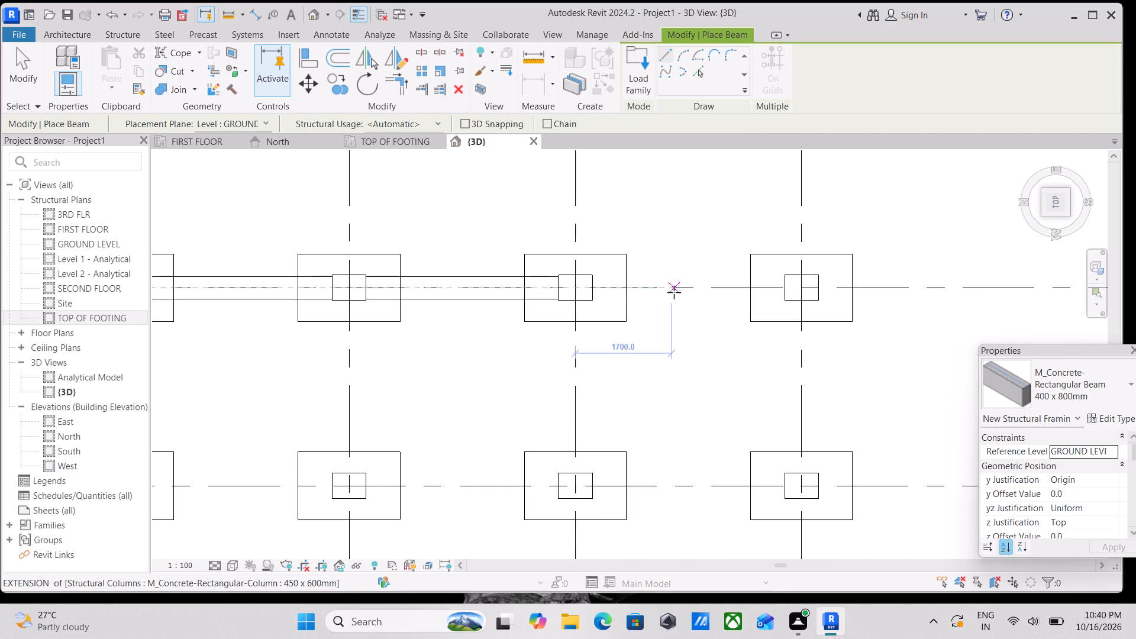
pyautogui.scroll(7, 674, 292)
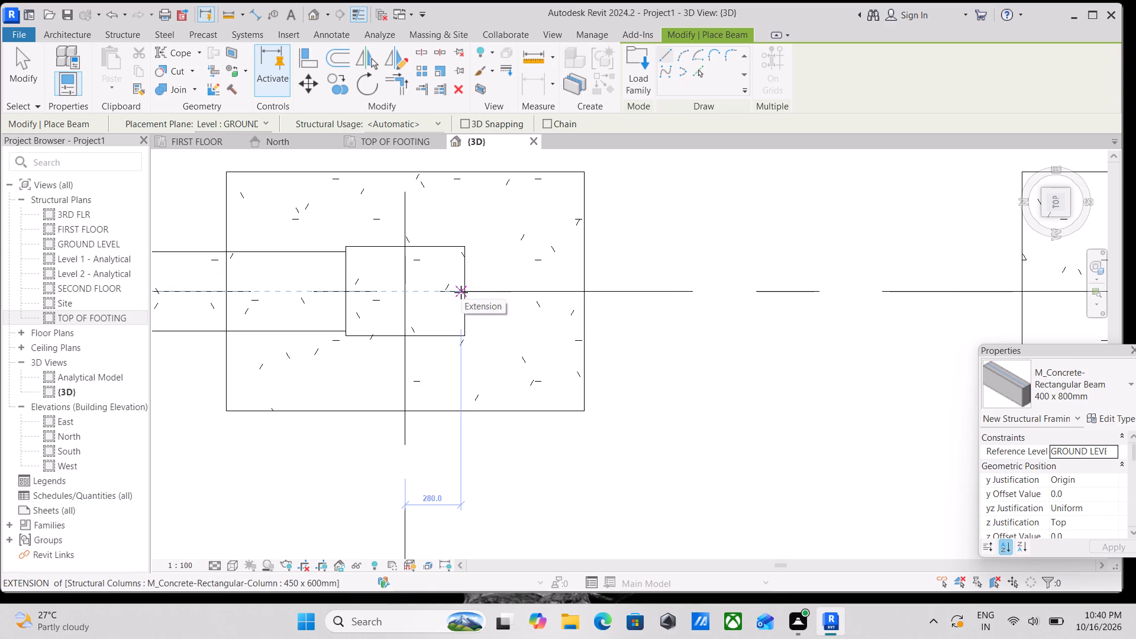
pyautogui.click(464, 292)
pyautogui.moveTo(722, 280); pyautogui.dragTo(497, 277, button='middle')
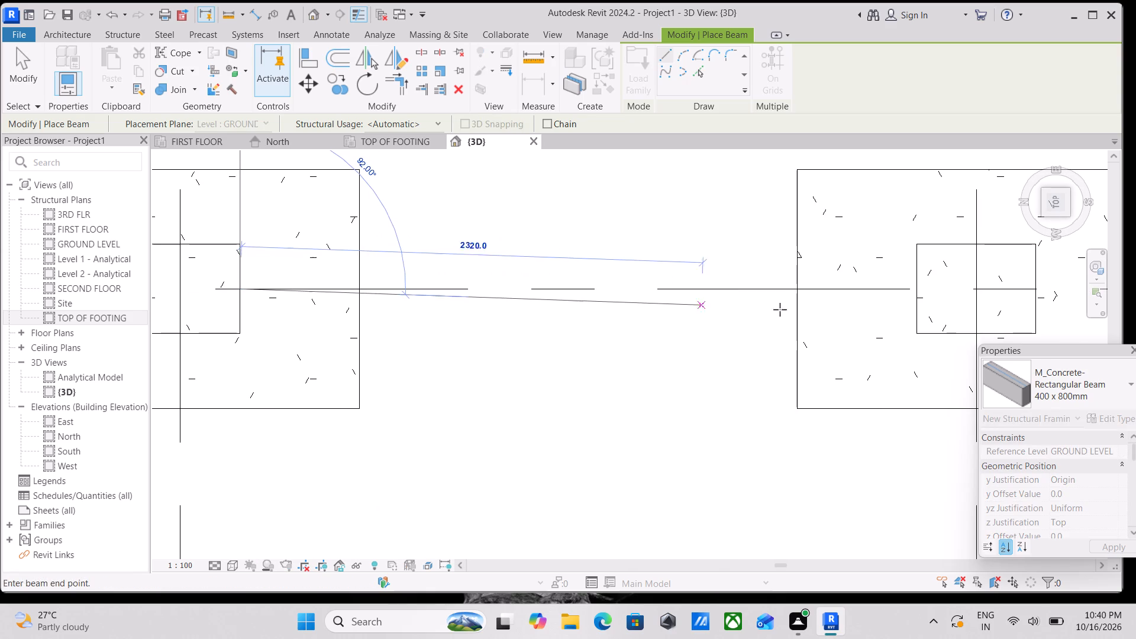
pyautogui.click(919, 288)
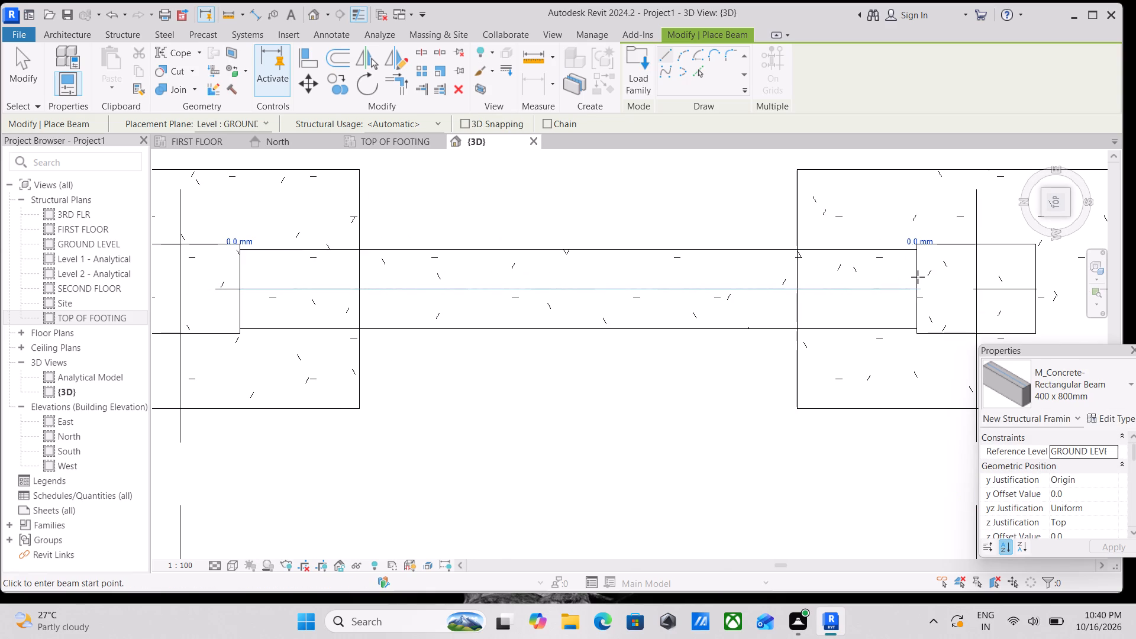
pyautogui.press('Escape')
# Draw a beam from the grid 6 column to the grid 5 column along the outer grid line farthest from the number bubbles.
pyautogui.scroll(-10, 918, 277)
pyautogui.scroll(-5, 816, 310)
pyautogui.moveTo(816, 310); pyautogui.dragTo(816, 307, button='middle')
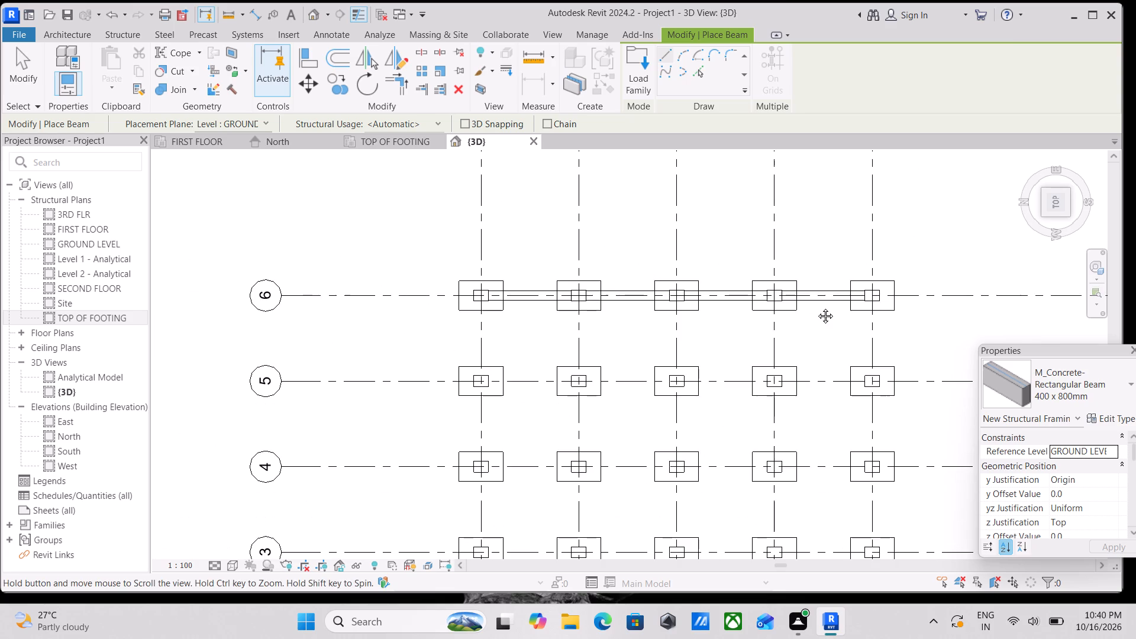
pyautogui.moveTo(816, 307); pyautogui.dragTo(806, 263, button='middle')
pyautogui.scroll(8, 886, 269)
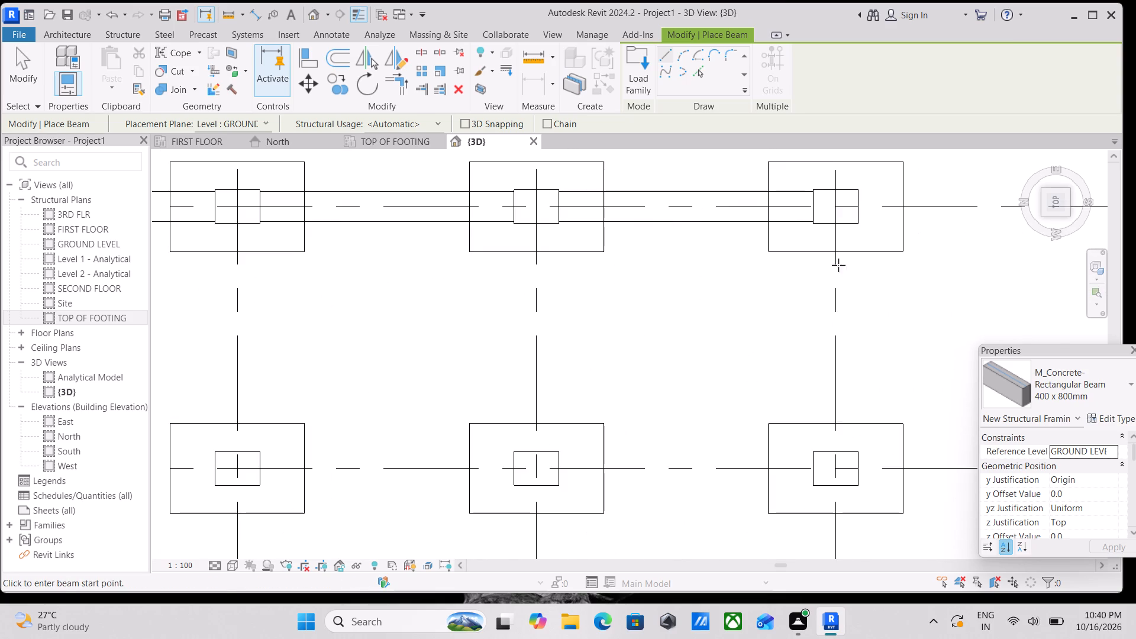
pyautogui.scroll(7, 838, 265)
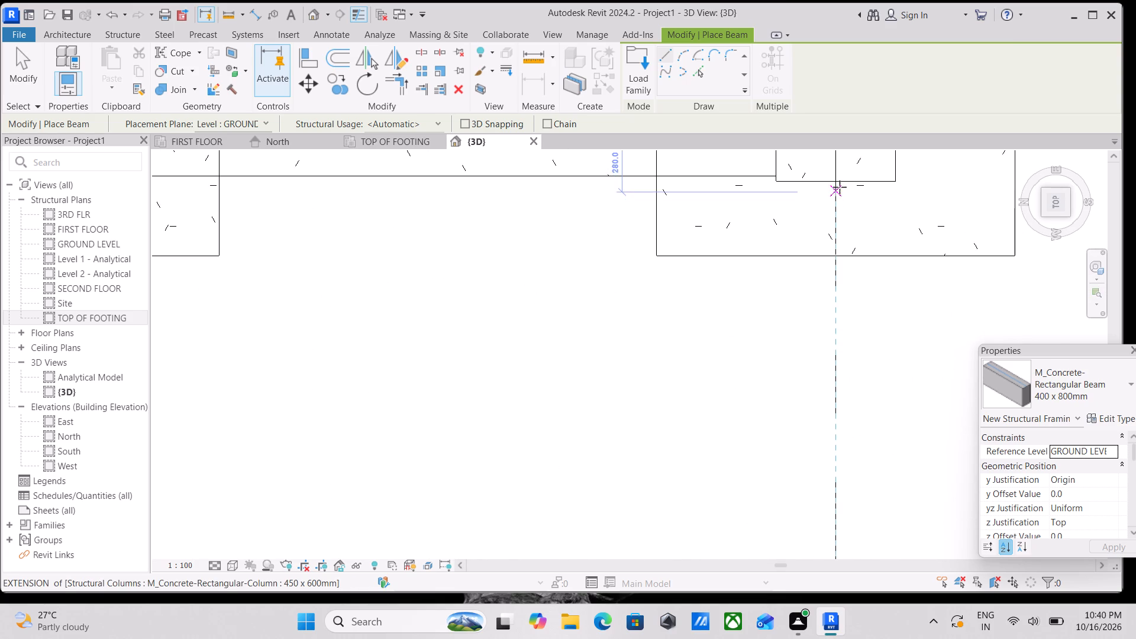
pyautogui.click(838, 180)
pyautogui.scroll(-2, 836, 304)
pyautogui.moveTo(836, 304); pyautogui.dragTo(844, 190, button='middle')
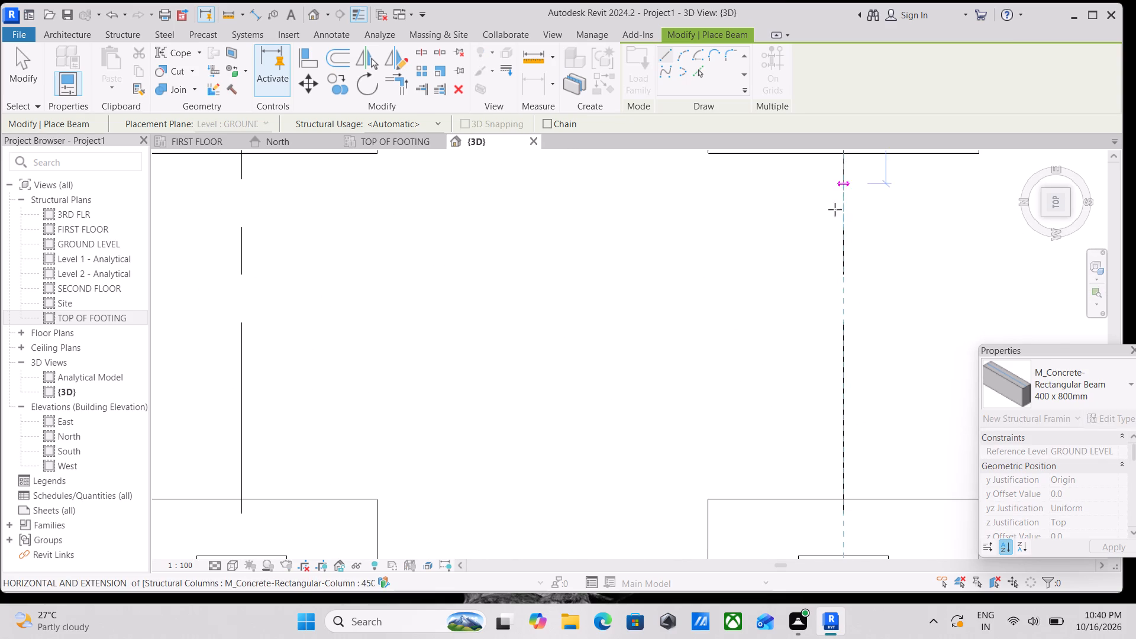
pyautogui.scroll(-4, 829, 279)
pyautogui.moveTo(832, 275); pyautogui.dragTo(866, 89, button='middle')
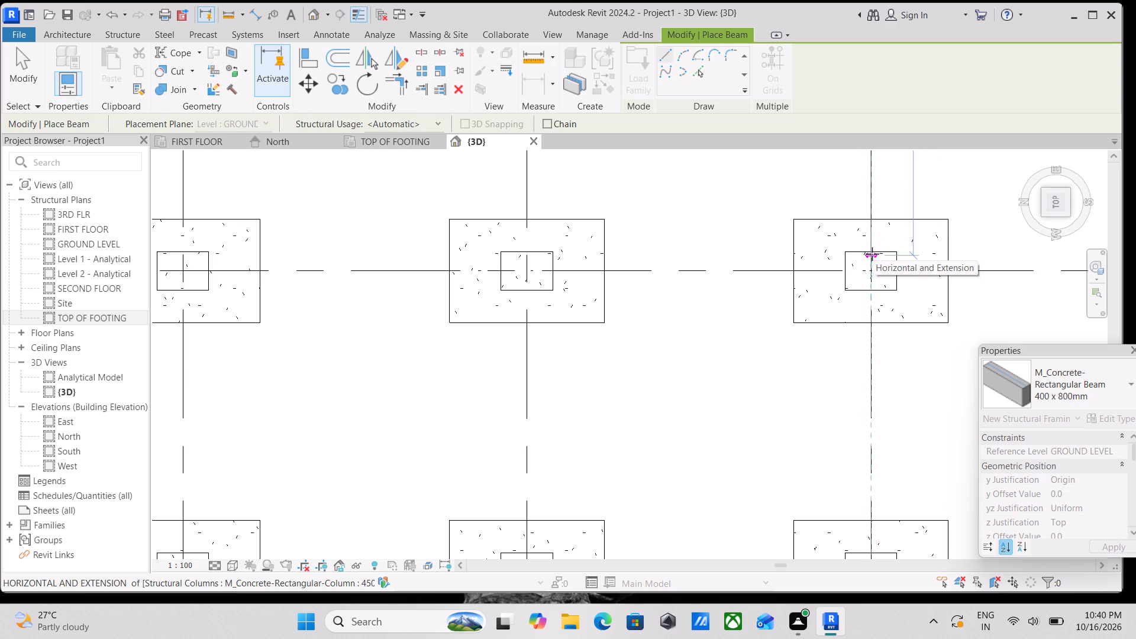
pyautogui.click(872, 253)
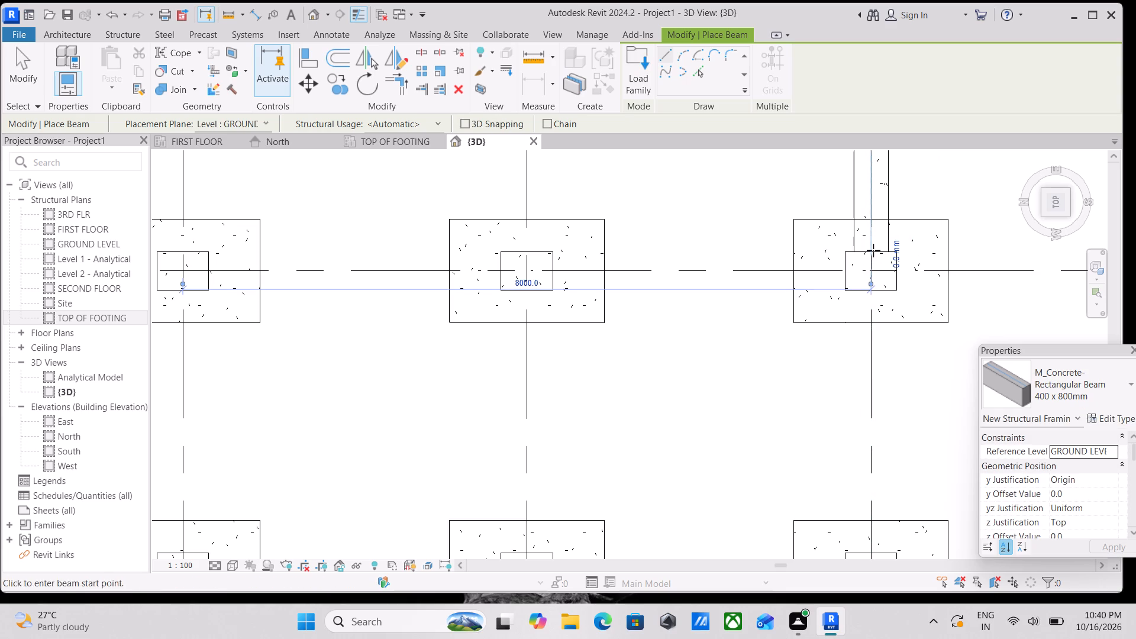
# Draw a beam about 3040 mm long from the grid 5 column to the grid 4 column along the same outer grid line.
pyautogui.scroll(-1, 892, 352)
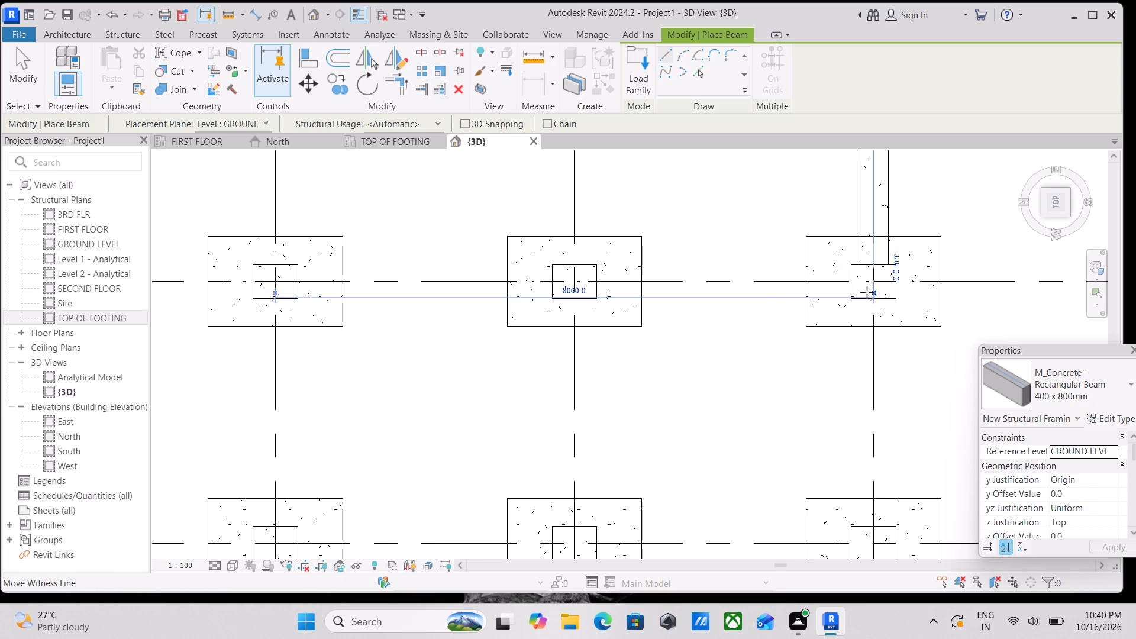
pyautogui.scroll(6, 868, 292)
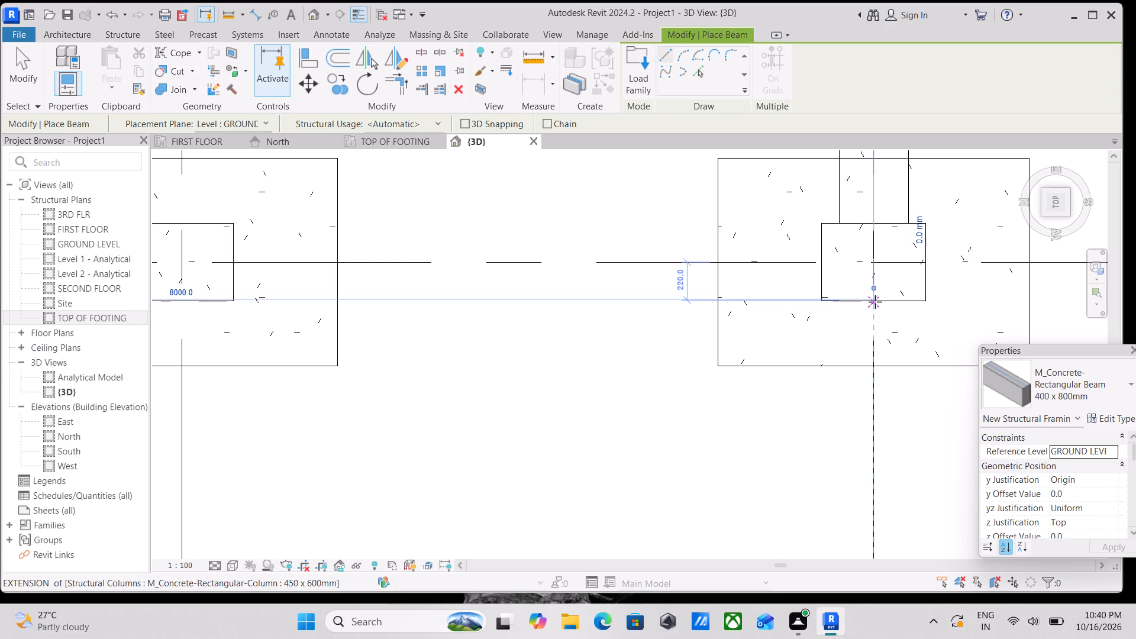
pyautogui.click(875, 302)
pyautogui.scroll(-3, 843, 440)
pyautogui.moveTo(848, 433); pyautogui.dragTo(884, 293, button='middle')
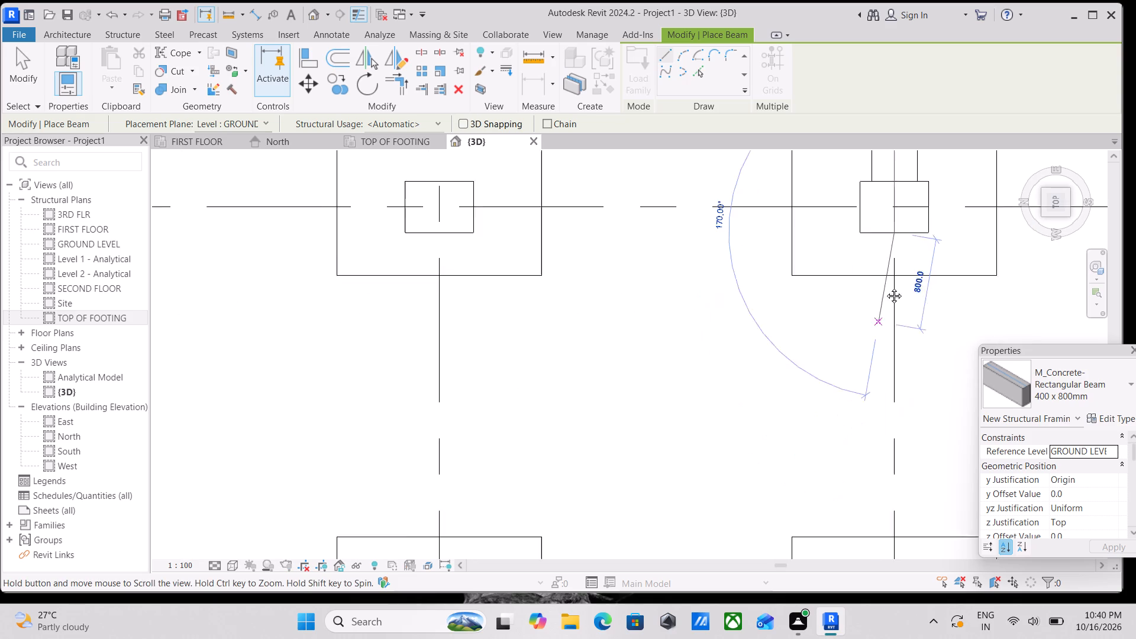
pyautogui.scroll(-2, 901, 421)
pyautogui.moveTo(900, 422); pyautogui.dragTo(880, 312, button='middle')
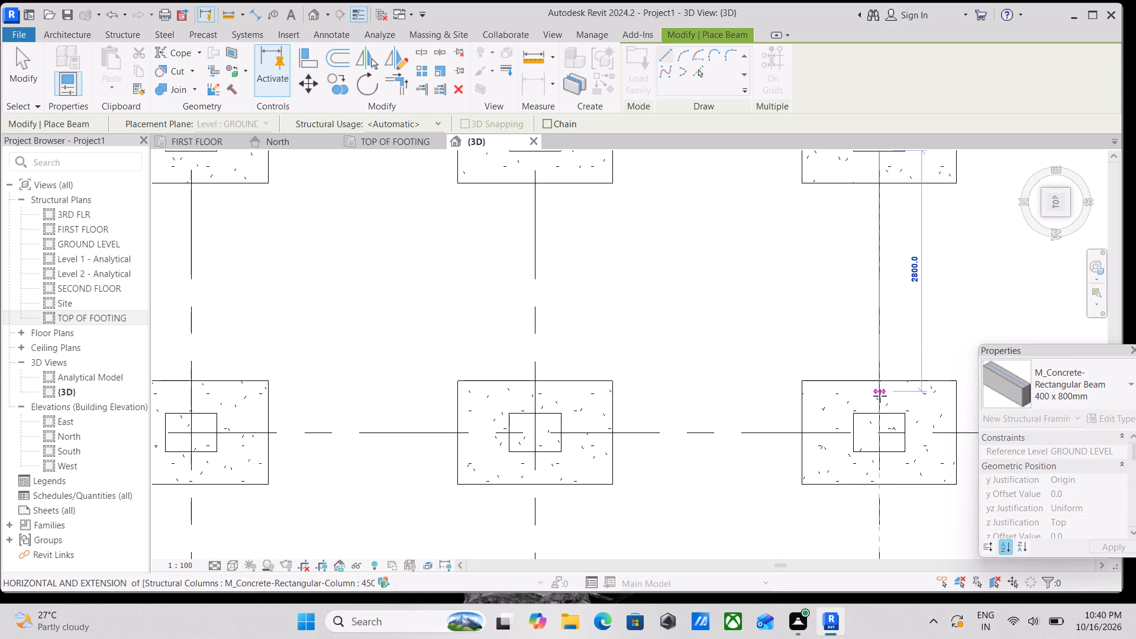
pyautogui.scroll(1, 880, 414)
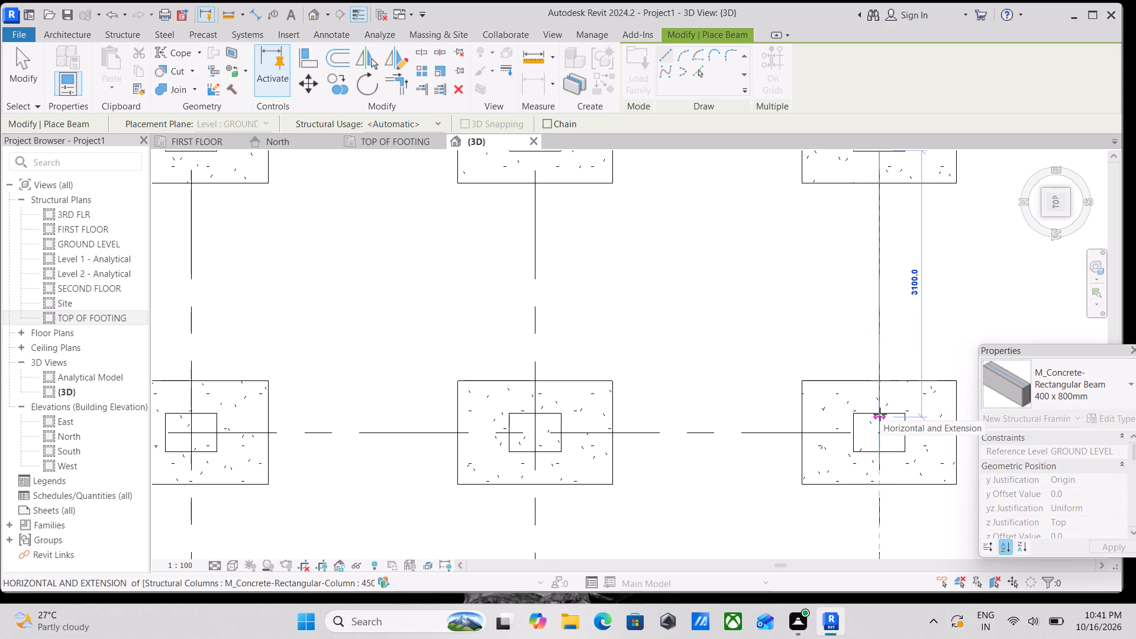
pyautogui.scroll(3, 880, 414)
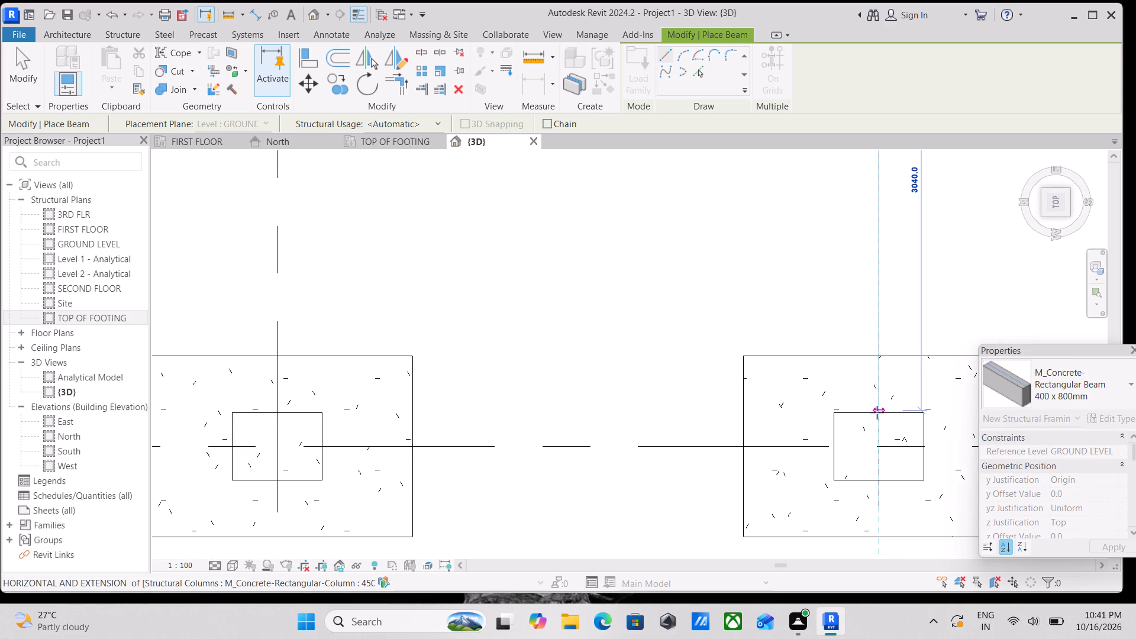
pyautogui.click(877, 412)
pyautogui.scroll(-5, 878, 407)
pyautogui.press('Escape')
# Draw a beam about 3100 mm long from the grid 4 column to the grid 3 column along the outer grid line farthest from the number bubbles.
pyautogui.scroll(-5, 878, 401)
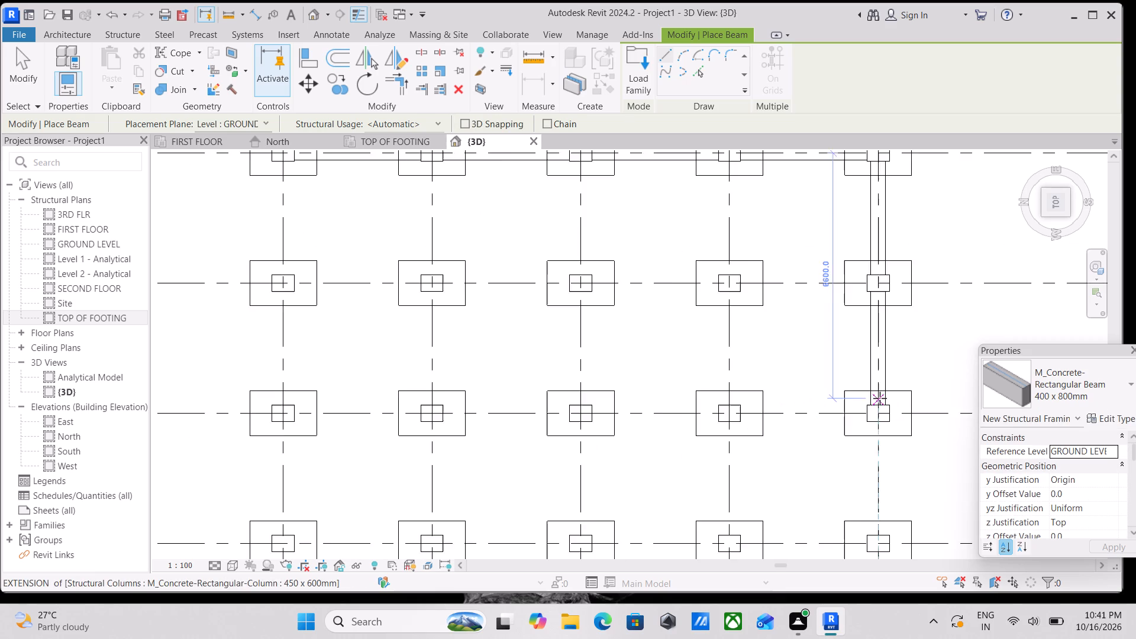
pyautogui.scroll(-6, 880, 398)
pyautogui.moveTo(877, 396); pyautogui.dragTo(840, 238, button='middle')
pyautogui.scroll(-1, 840, 238)
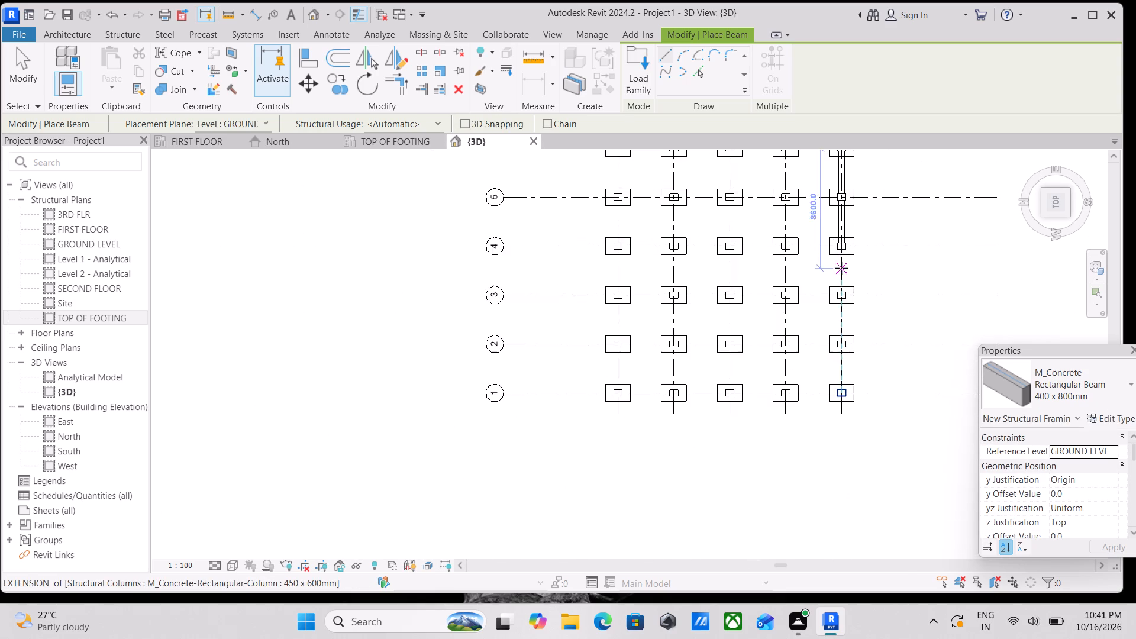
pyautogui.scroll(19, 841, 268)
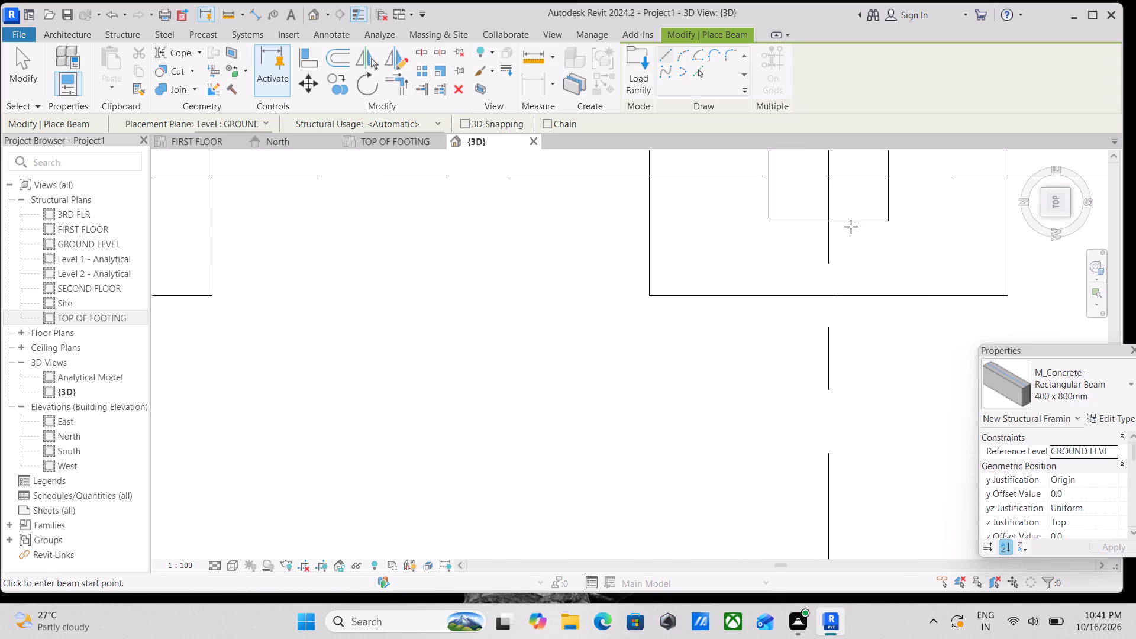
pyautogui.scroll(3, 850, 227)
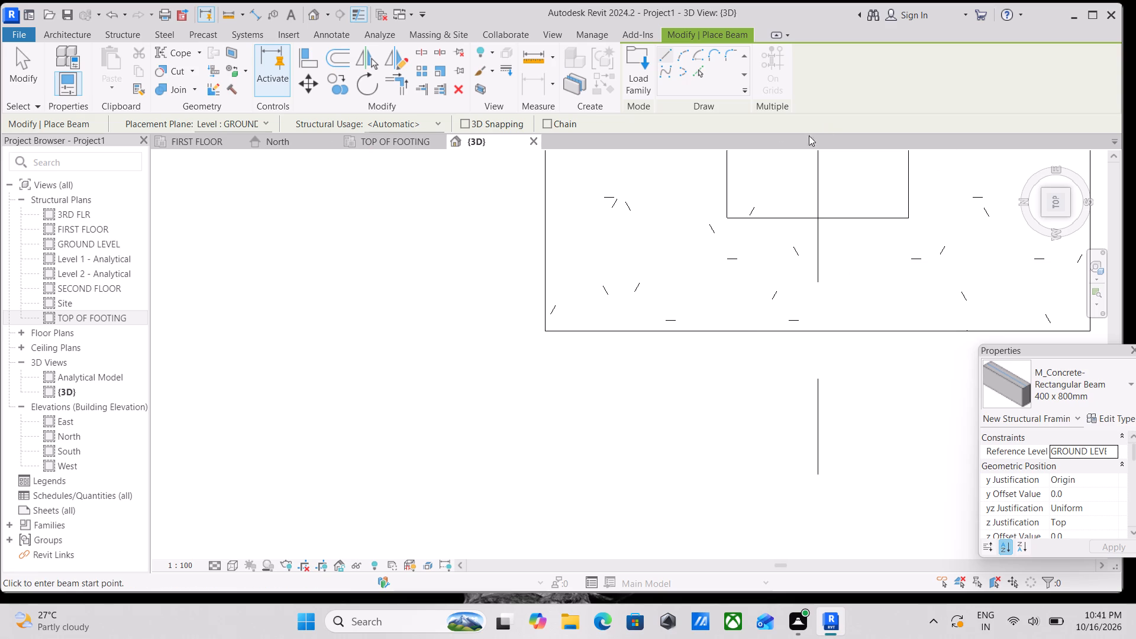
pyautogui.scroll(2, 788, 218)
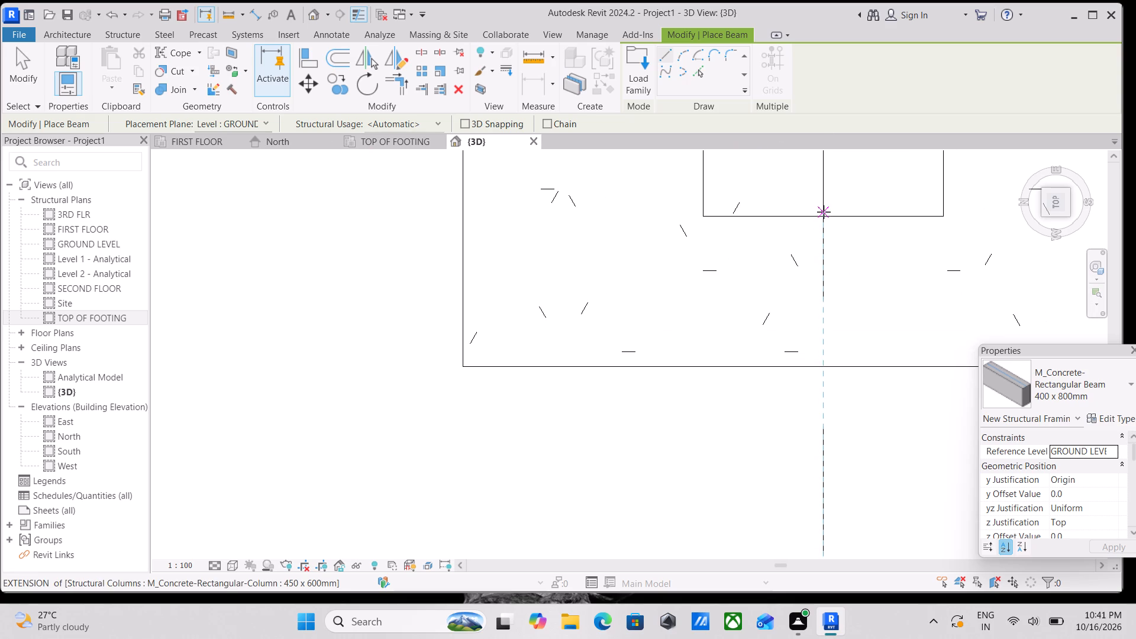
pyautogui.click(824, 216)
pyautogui.scroll(-2, 793, 461)
pyautogui.moveTo(798, 445); pyautogui.dragTo(834, 126, button='middle')
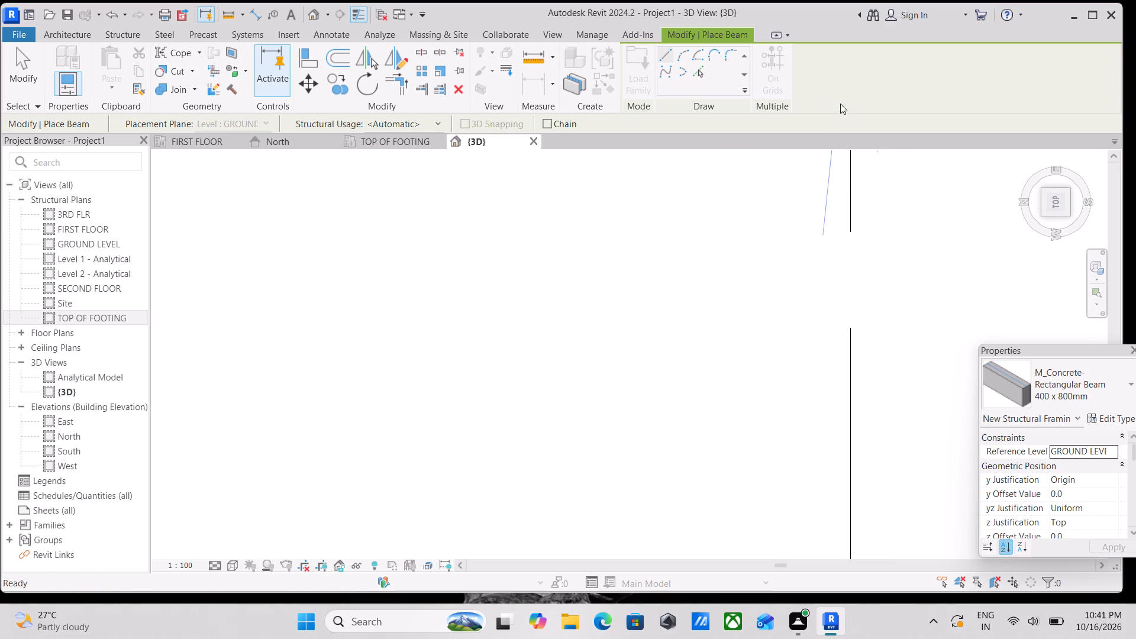
pyautogui.scroll(-1, 889, 410)
pyautogui.moveTo(884, 393); pyautogui.dragTo(837, 237, button='middle')
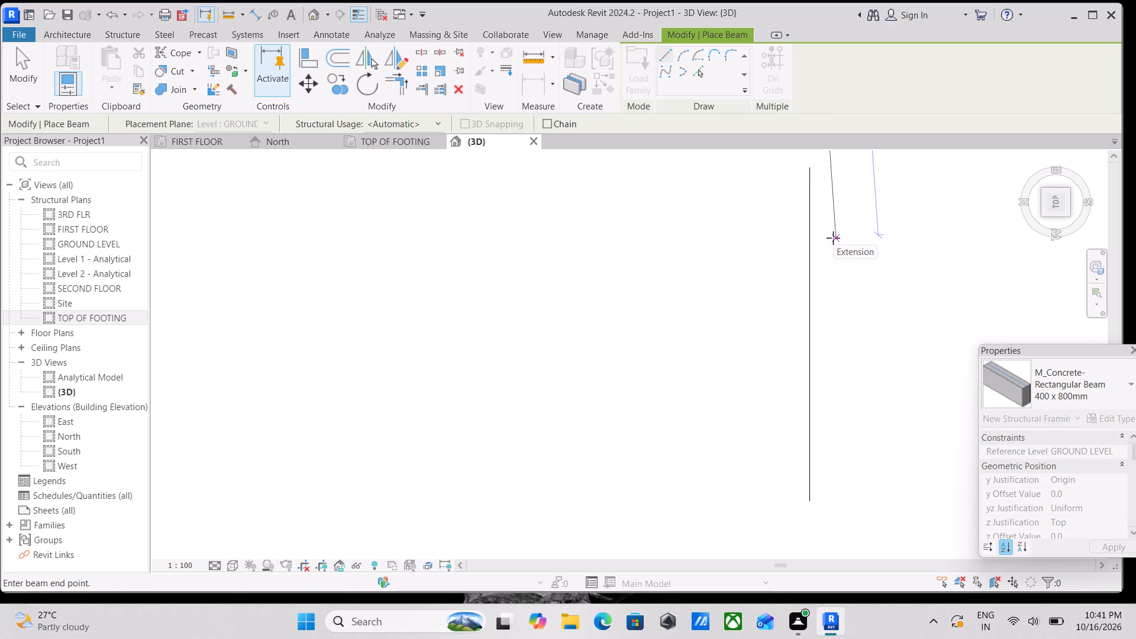
pyautogui.scroll(-5, 831, 240)
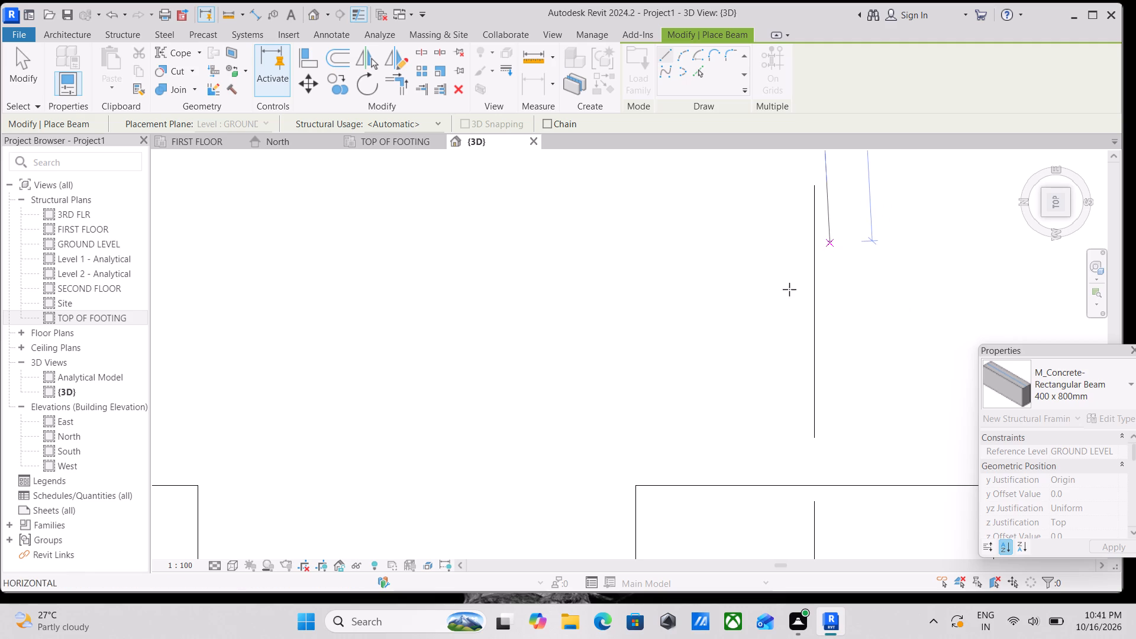
pyautogui.scroll(-2, 820, 326)
pyautogui.moveTo(820, 325); pyautogui.dragTo(827, 207, button='middle')
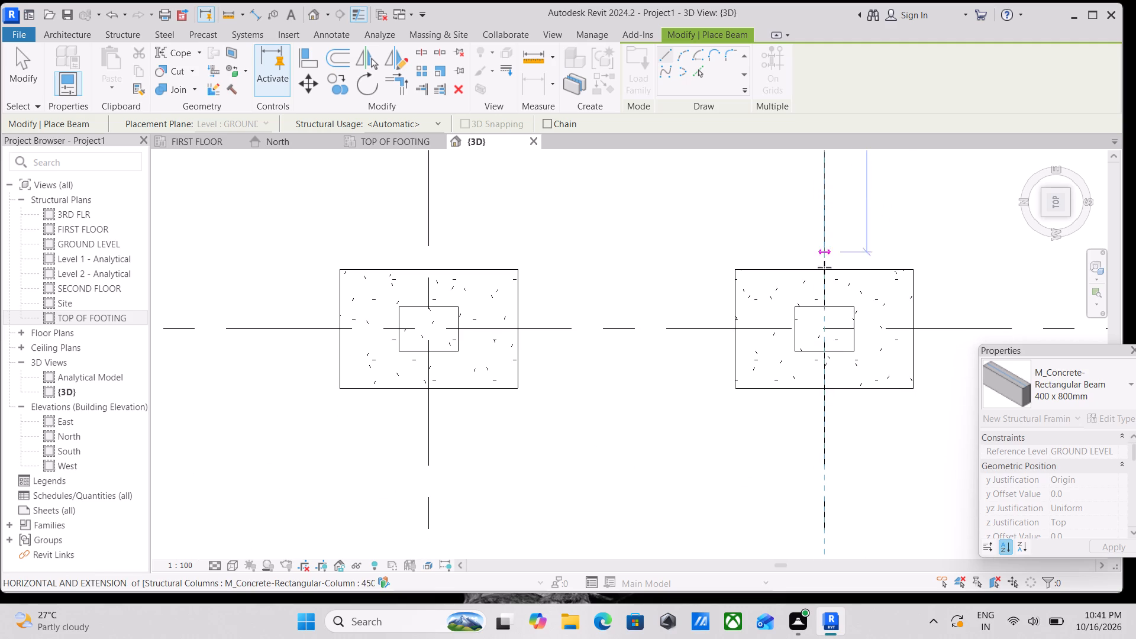
pyautogui.click(828, 308)
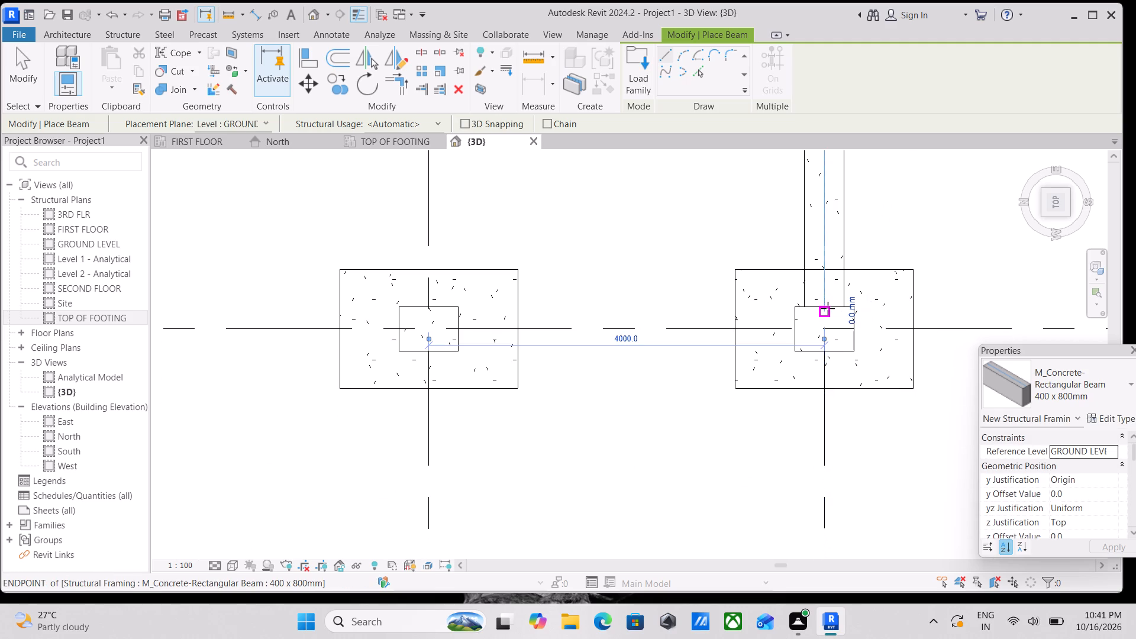
pyautogui.press('Escape')
# Draw a beam about 3100 mm long from the grid 3 column to the grid 2 column along the same outer grid line.
pyautogui.scroll(-2, 838, 360)
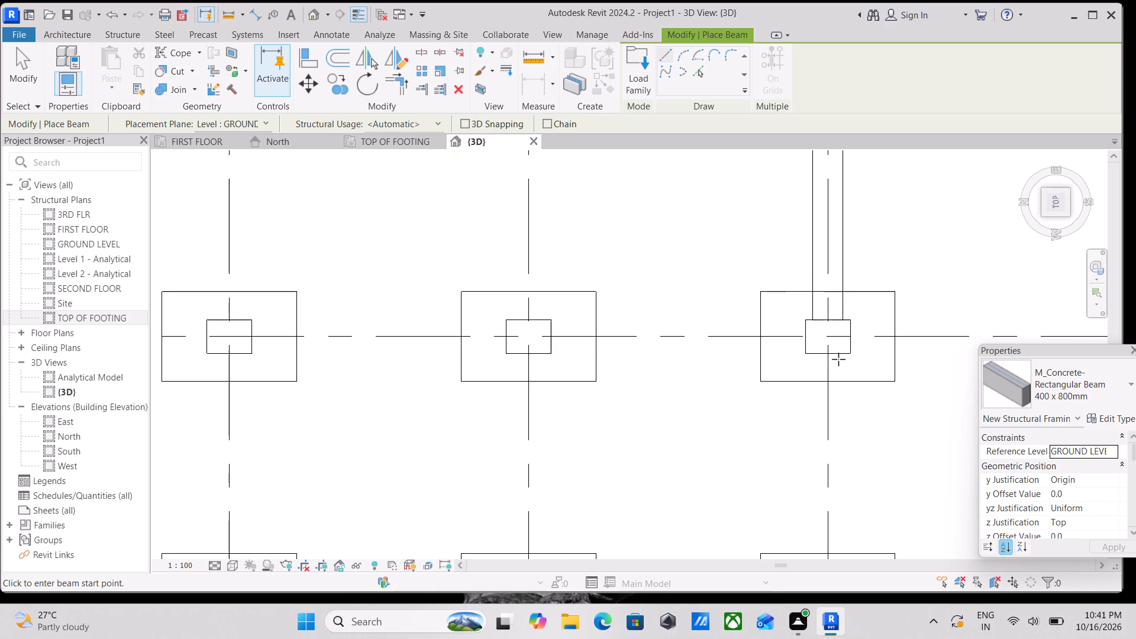
pyautogui.moveTo(838, 359); pyautogui.dragTo(843, 270, button='middle')
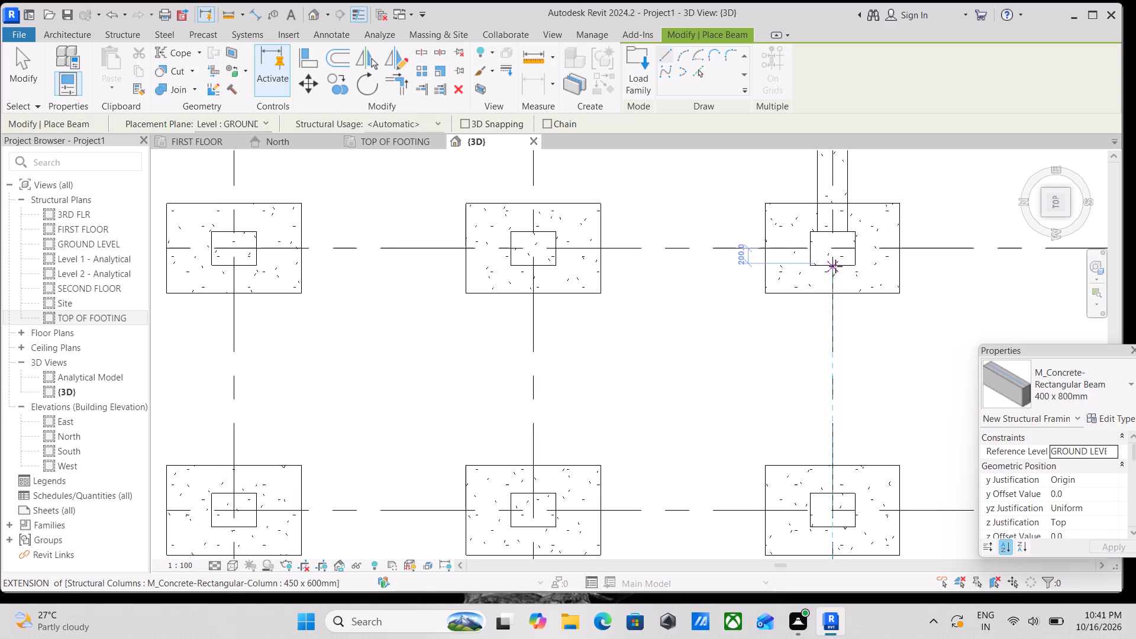
pyautogui.click(835, 266)
pyautogui.scroll(-2, 824, 360)
pyautogui.moveTo(824, 357); pyautogui.dragTo(837, 257, button='middle')
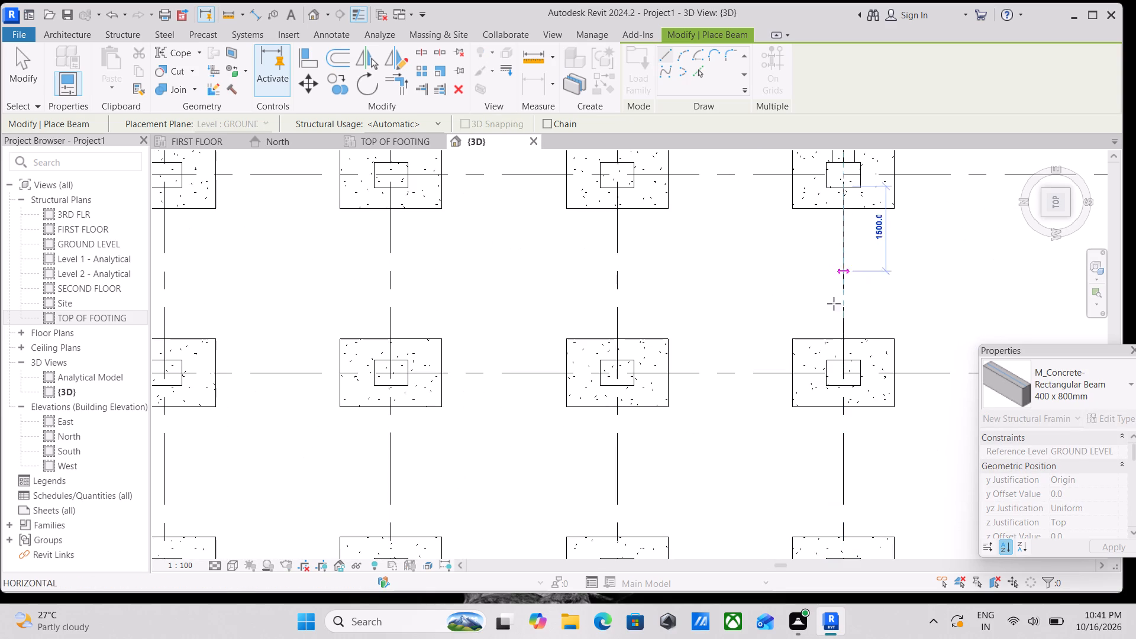
pyautogui.click(844, 360)
pyautogui.press('Escape')
# Draw a beam about 3100 mm long from the grid 2 column to the grid 1 corner column along the same outer grid line.
pyautogui.scroll(-3, 849, 356)
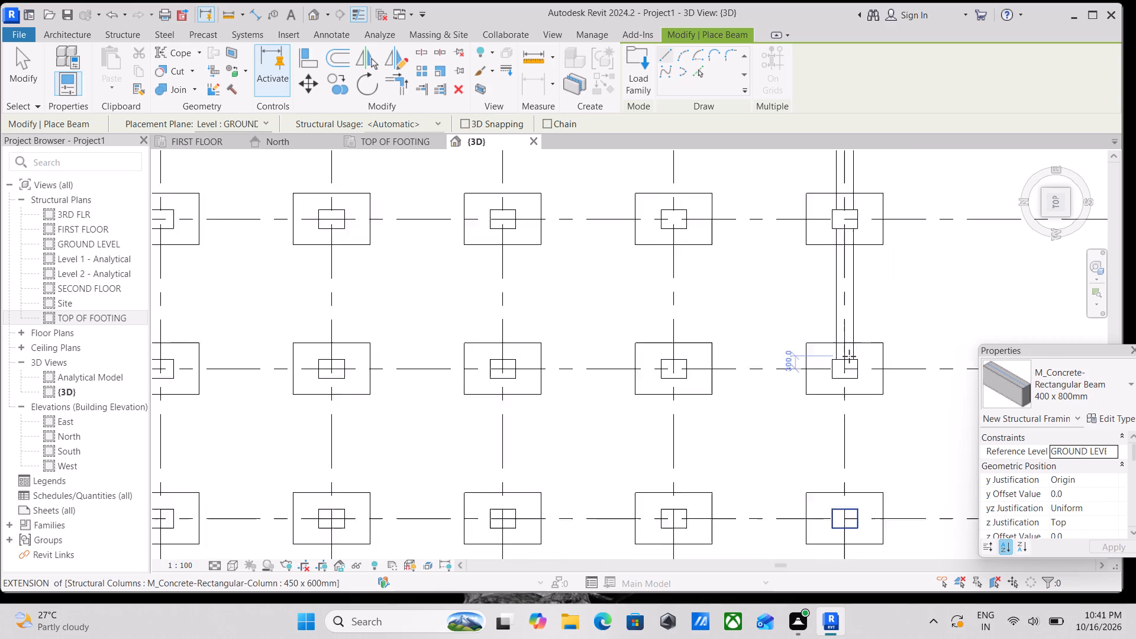
pyautogui.scroll(-3, 849, 356)
pyautogui.moveTo(850, 354); pyautogui.dragTo(841, 235, button='middle')
pyautogui.scroll(3, 840, 276)
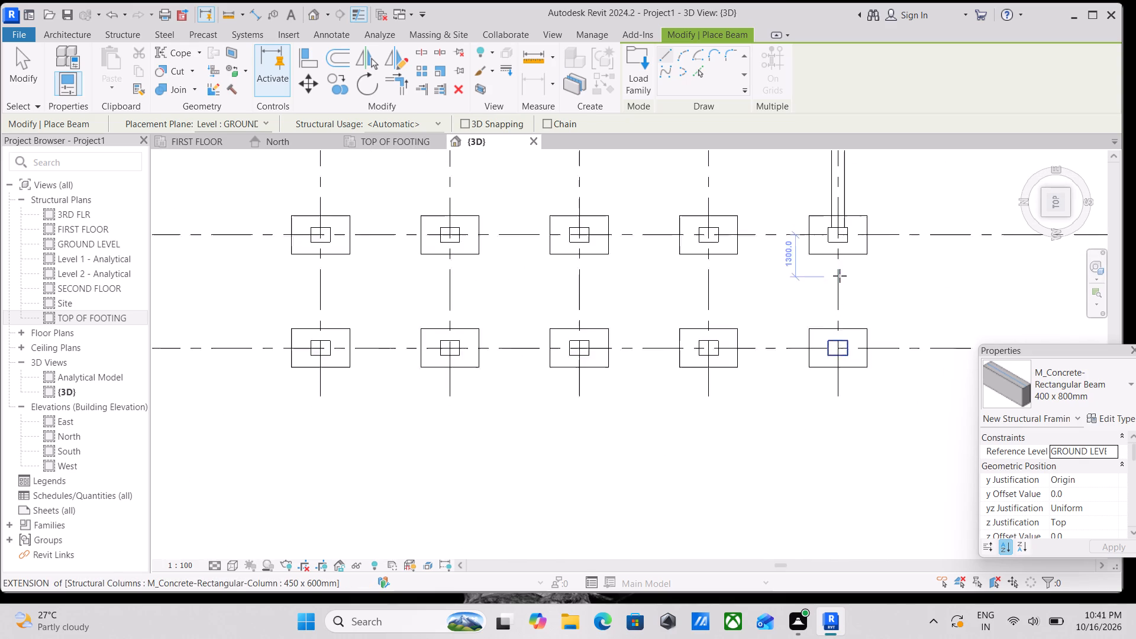
pyautogui.scroll(7, 843, 257)
pyautogui.click(831, 206)
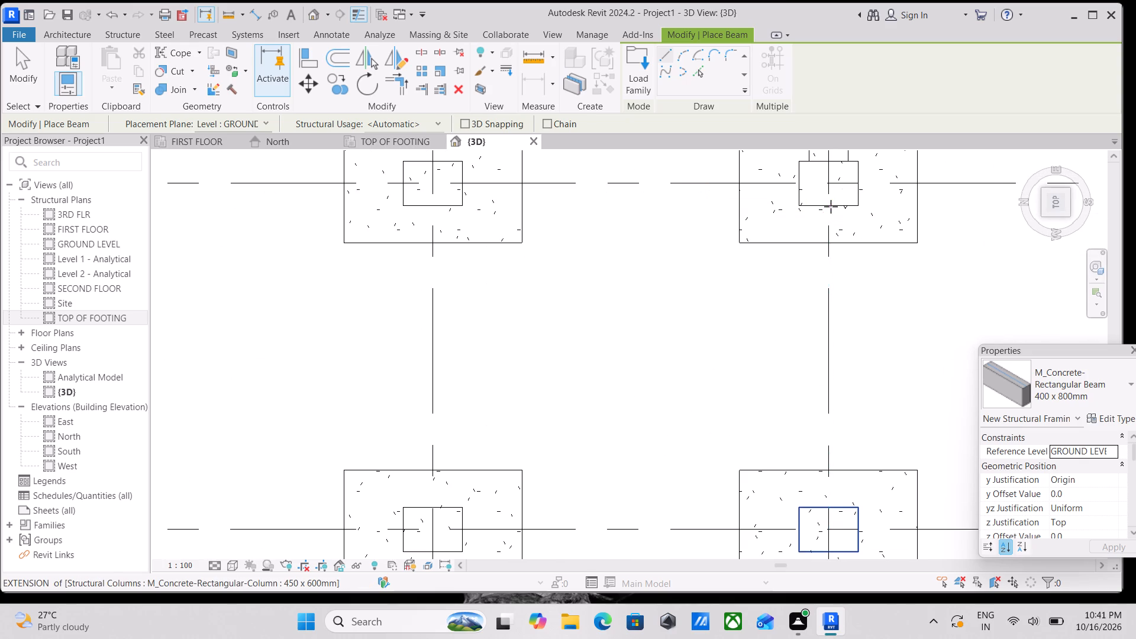
pyautogui.scroll(-1, 844, 389)
pyautogui.moveTo(844, 389); pyautogui.dragTo(816, 228, button='middle')
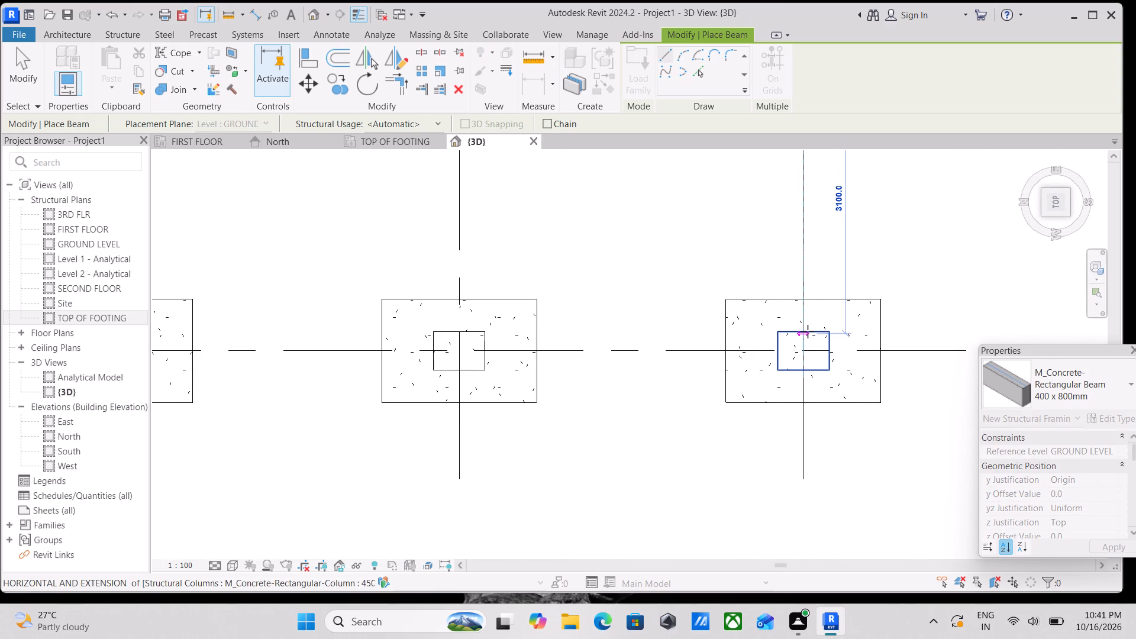
pyautogui.click(808, 331)
pyautogui.press('Escape')
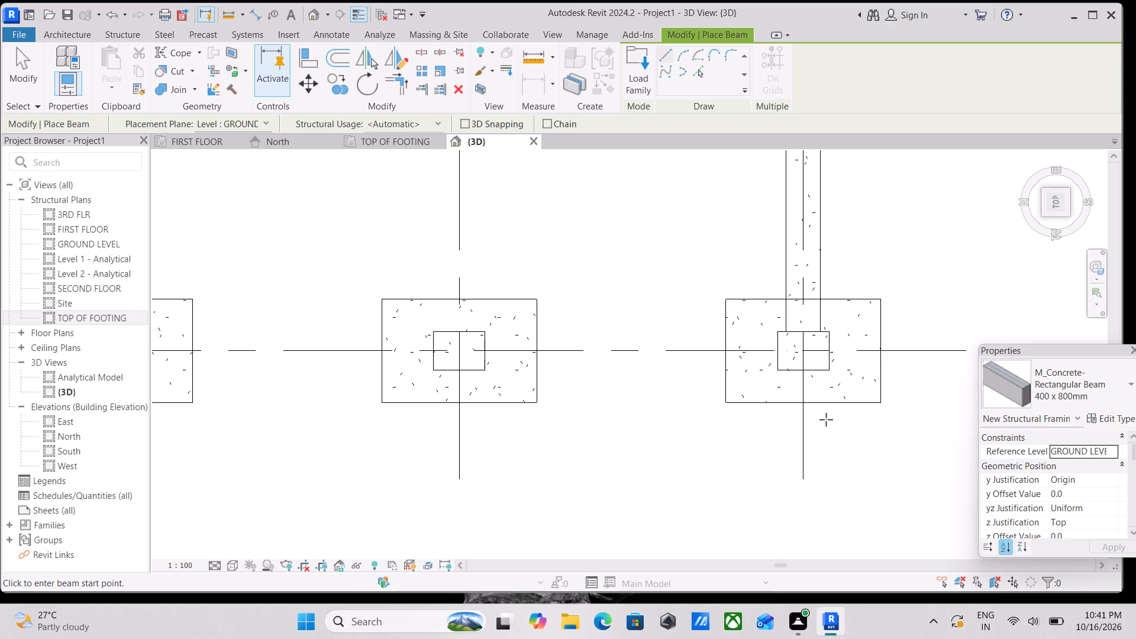
# Draw a grid 1 beam about 3400 mm long between the facing sides of the fifth and fourth columns from the grid bubble.
pyautogui.click(780, 348)
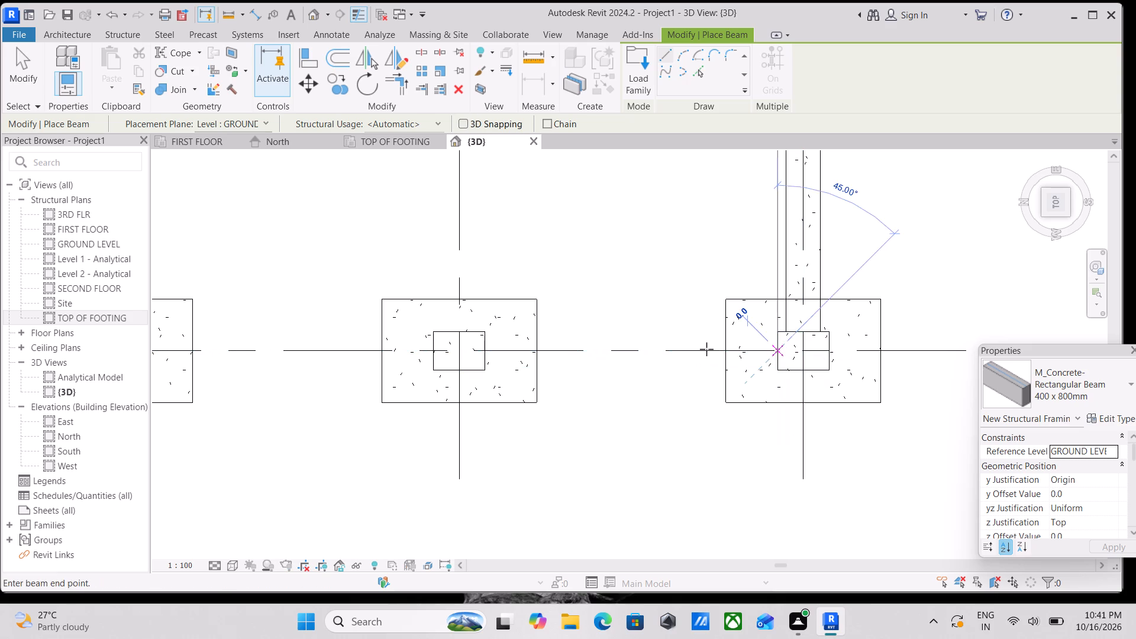
pyautogui.moveTo(548, 347); pyautogui.dragTo(687, 328, button='middle')
pyautogui.click(622, 334)
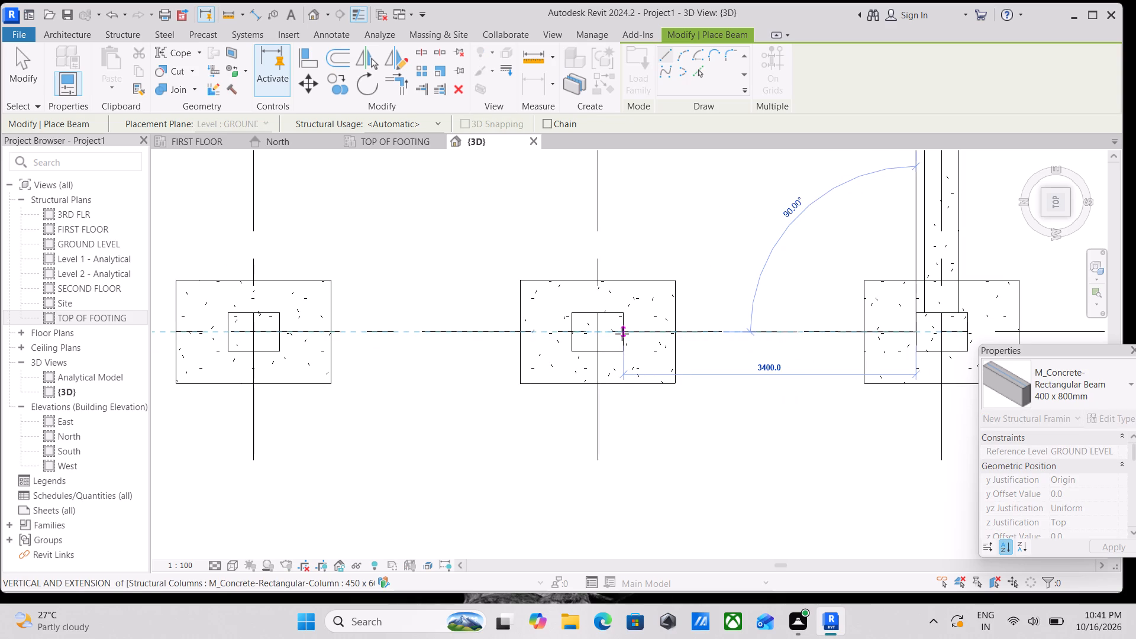
pyautogui.press('Escape')
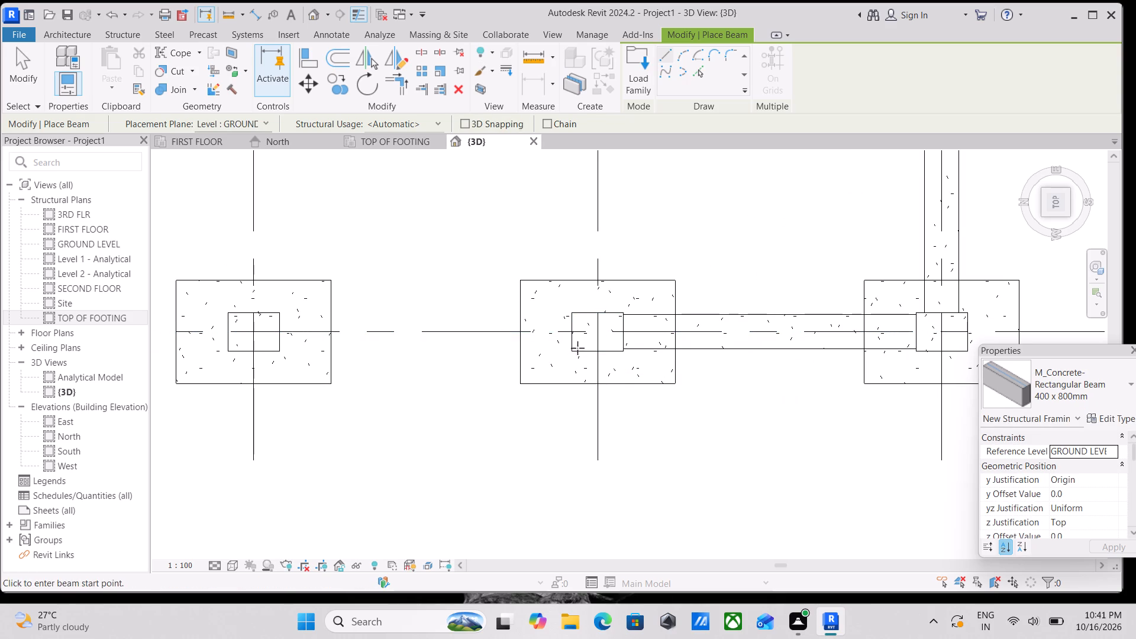
# Draw a grid 1 beam about 3400 mm long between the facing sides of the fourth and third columns from the grid bubble.
pyautogui.click(572, 332)
pyautogui.moveTo(561, 331); pyautogui.dragTo(596, 331, button='middle')
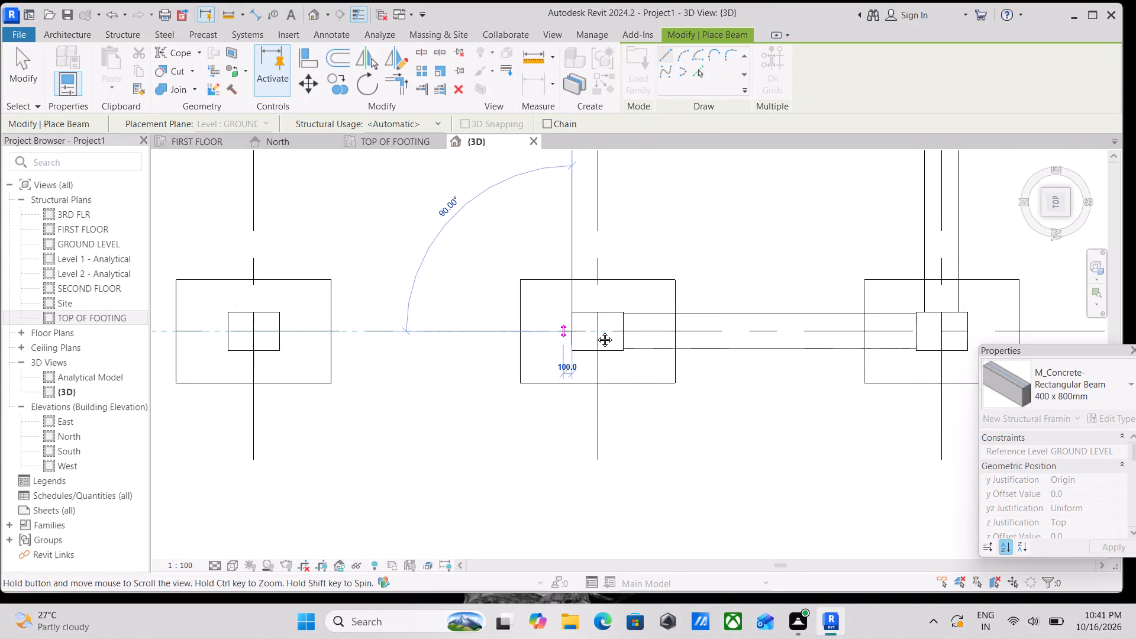
pyautogui.moveTo(596, 331); pyautogui.dragTo(841, 320, button='middle')
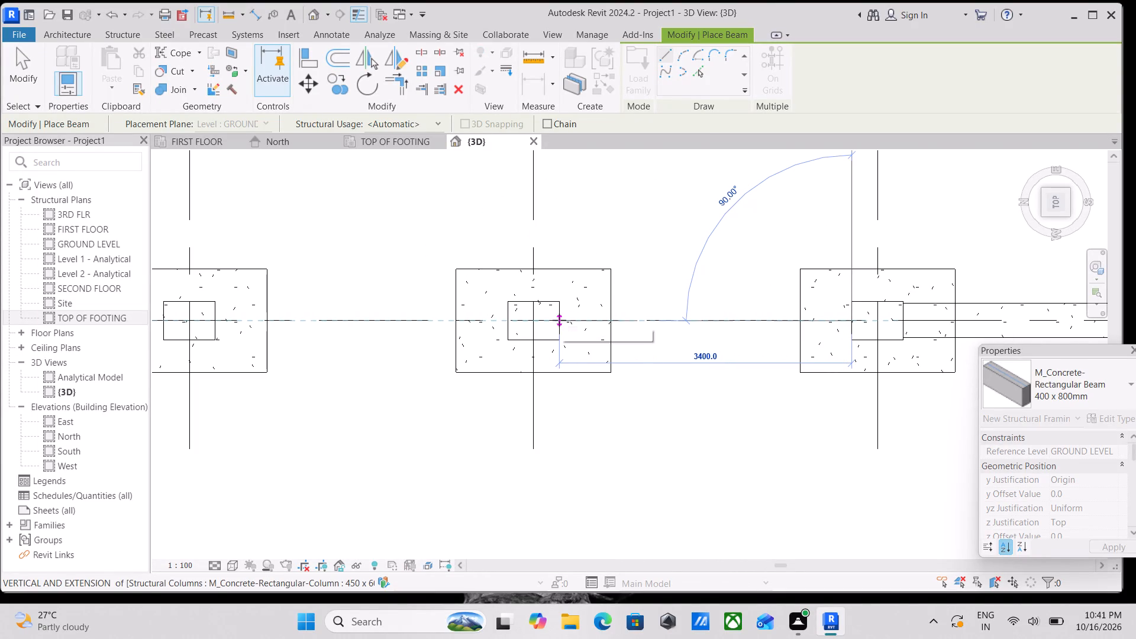
pyautogui.click(559, 320)
pyautogui.press('Escape')
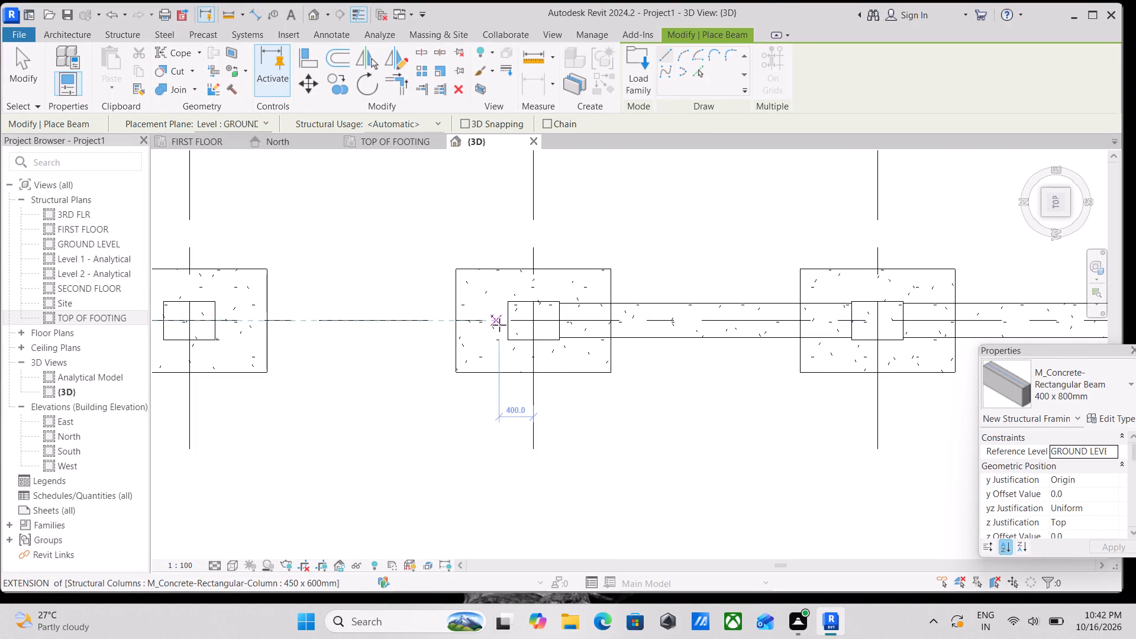
# Draw the grid 1 beam from the third column to the facing side of the second column from the grid bubble.
pyautogui.click(513, 321)
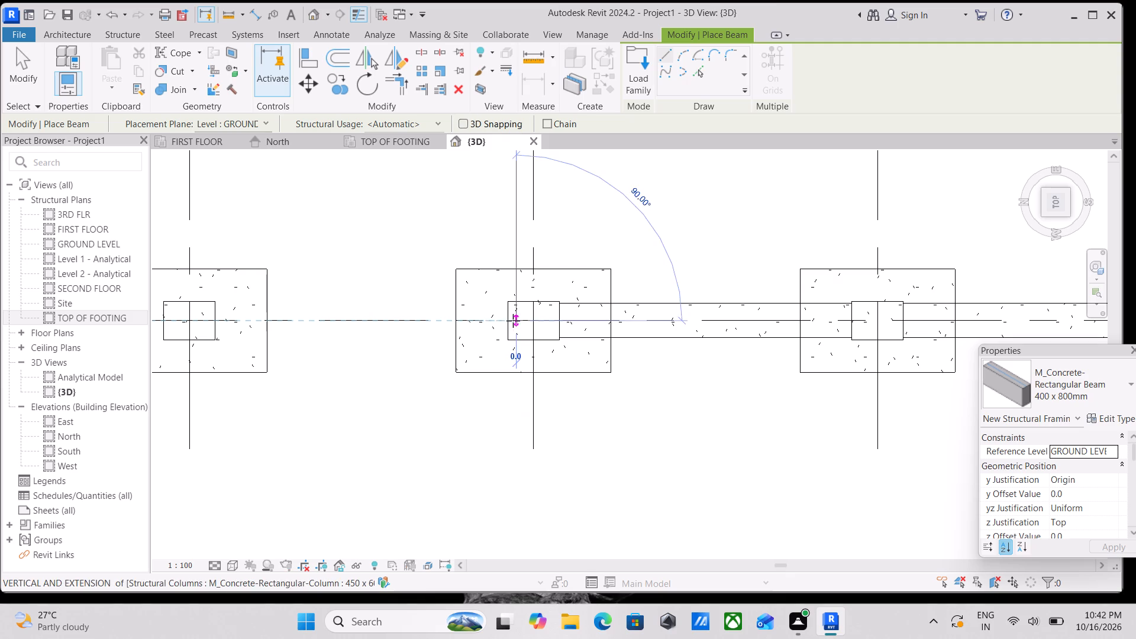
pyautogui.moveTo(424, 312); pyautogui.dragTo(688, 307, button='middle')
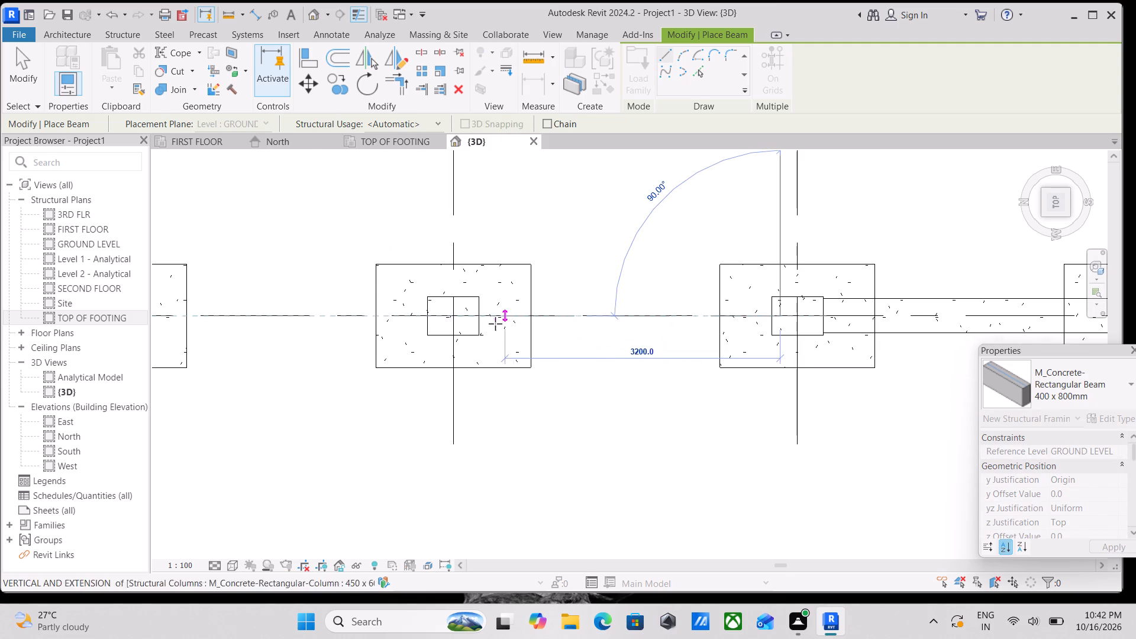
pyautogui.click(480, 323)
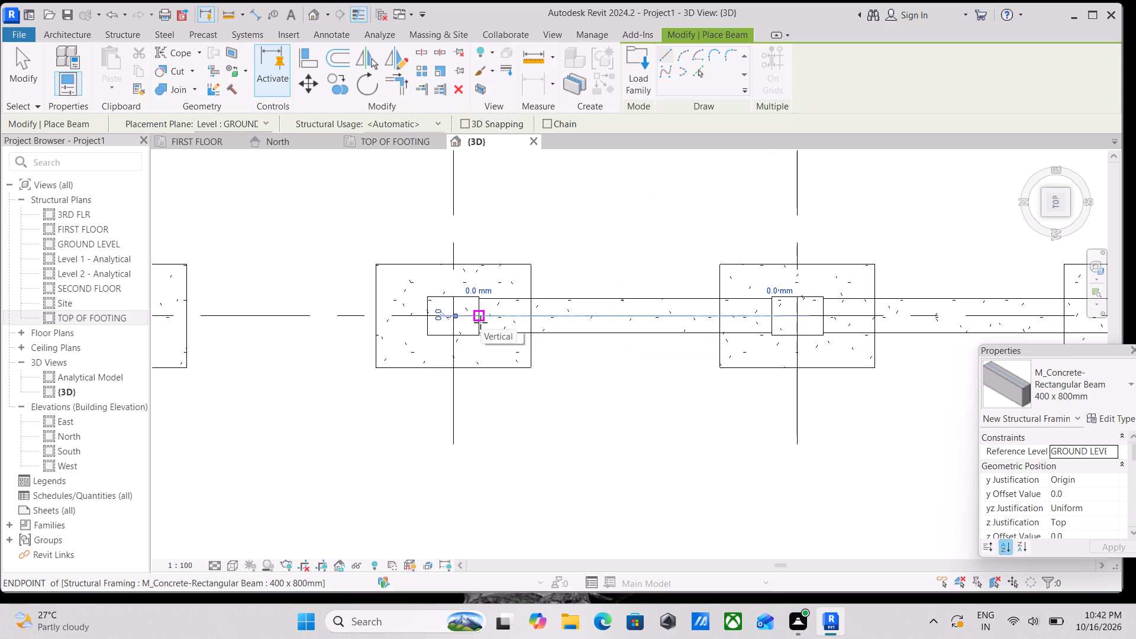
pyautogui.press('Escape')
# Draw the last grid 1 beam, about 3400 mm long, between the second and first columns from the grid bubble.
pyautogui.scroll(-3, 454, 327)
pyautogui.moveTo(455, 327); pyautogui.dragTo(859, 264, button='middle')
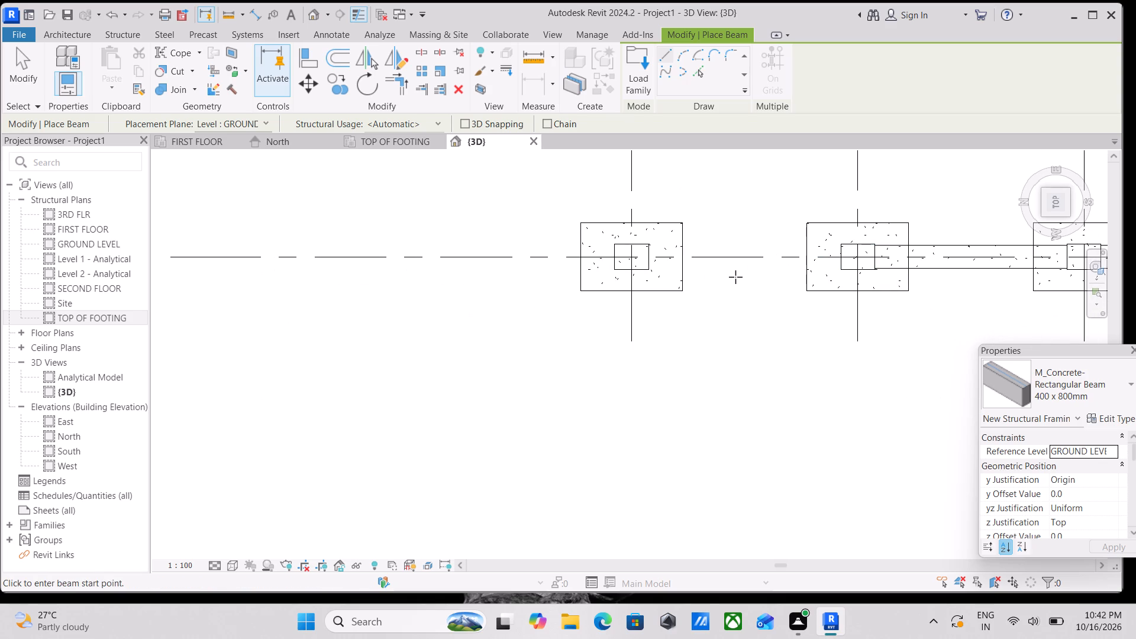
pyautogui.scroll(1, 736, 277)
pyautogui.scroll(3, 872, 254)
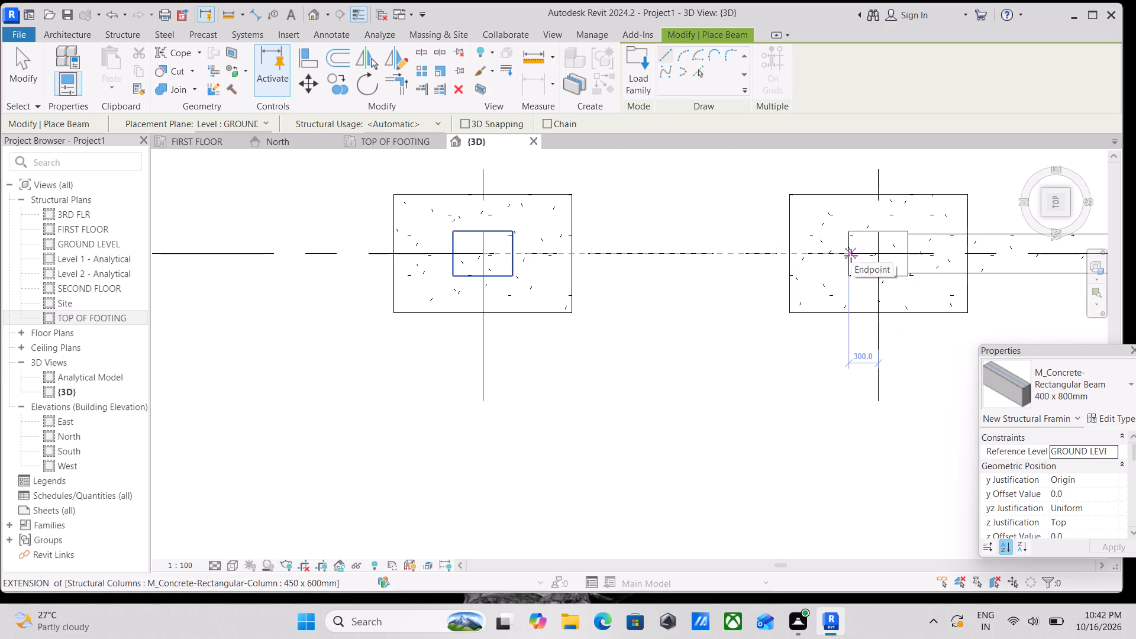
pyautogui.click(851, 256)
pyautogui.moveTo(617, 266); pyautogui.dragTo(916, 259, button='middle')
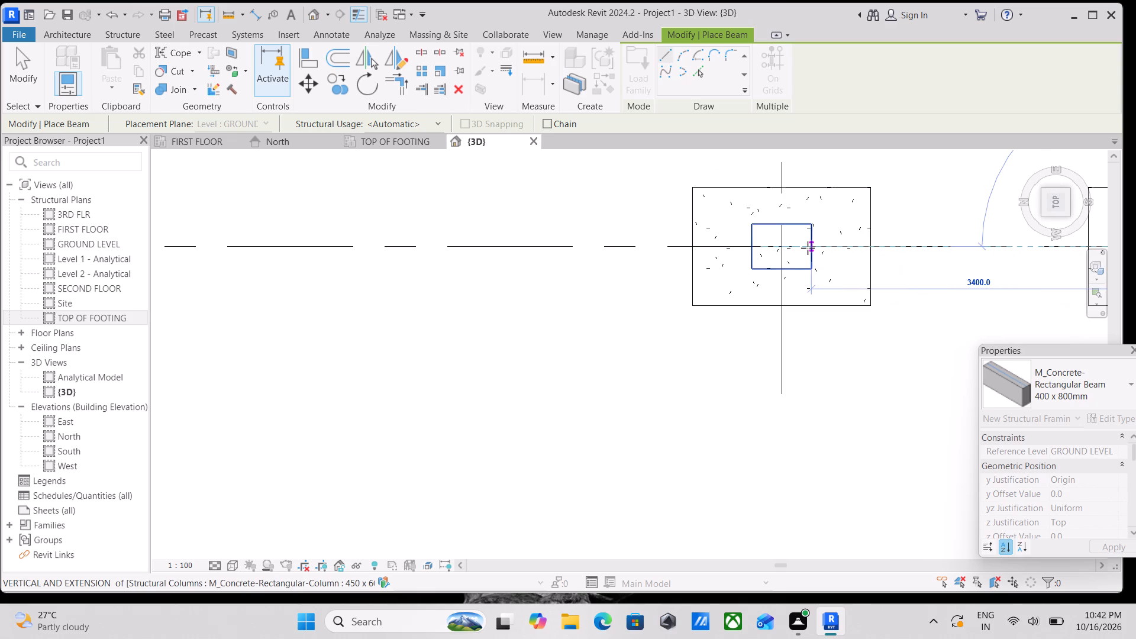
pyautogui.click(808, 248)
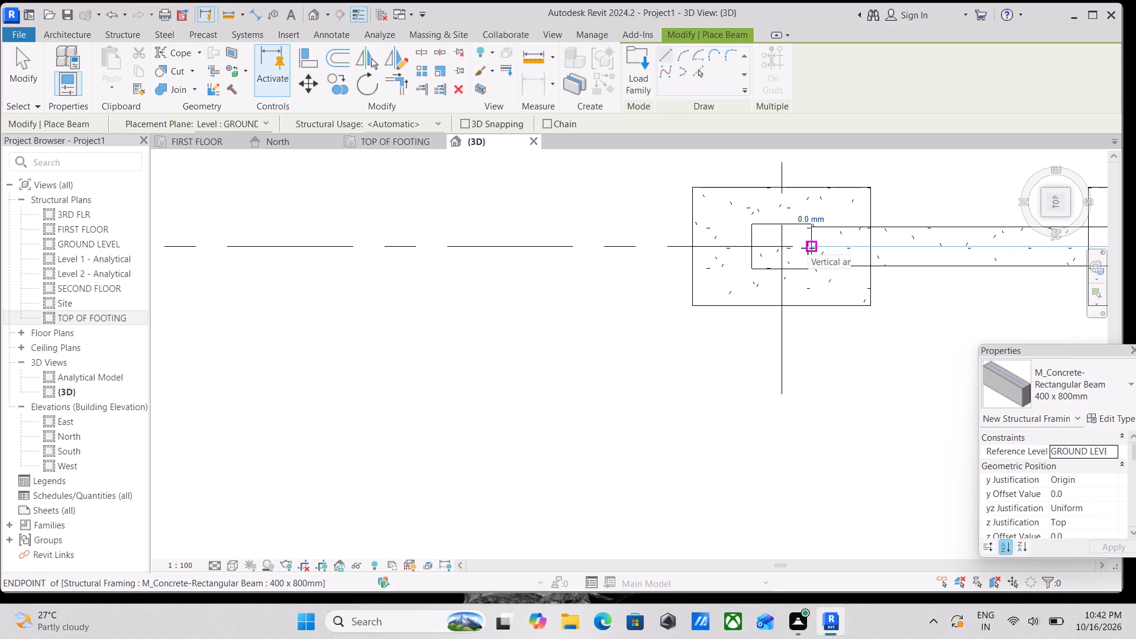
pyautogui.press('Escape')
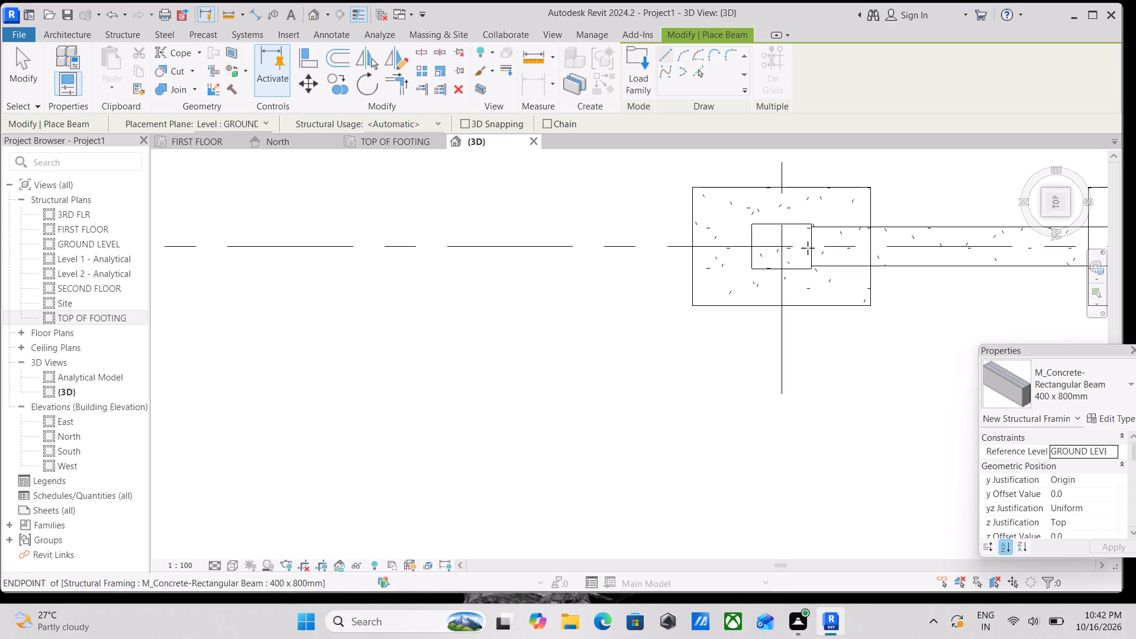
# Draw a beam about 3100 mm long between the facing sides of the grid 1 and grid 2 columns nearest the grid bubbles.
pyautogui.scroll(-12, 808, 248)
pyautogui.moveTo(815, 243); pyautogui.dragTo(803, 284, button='middle')
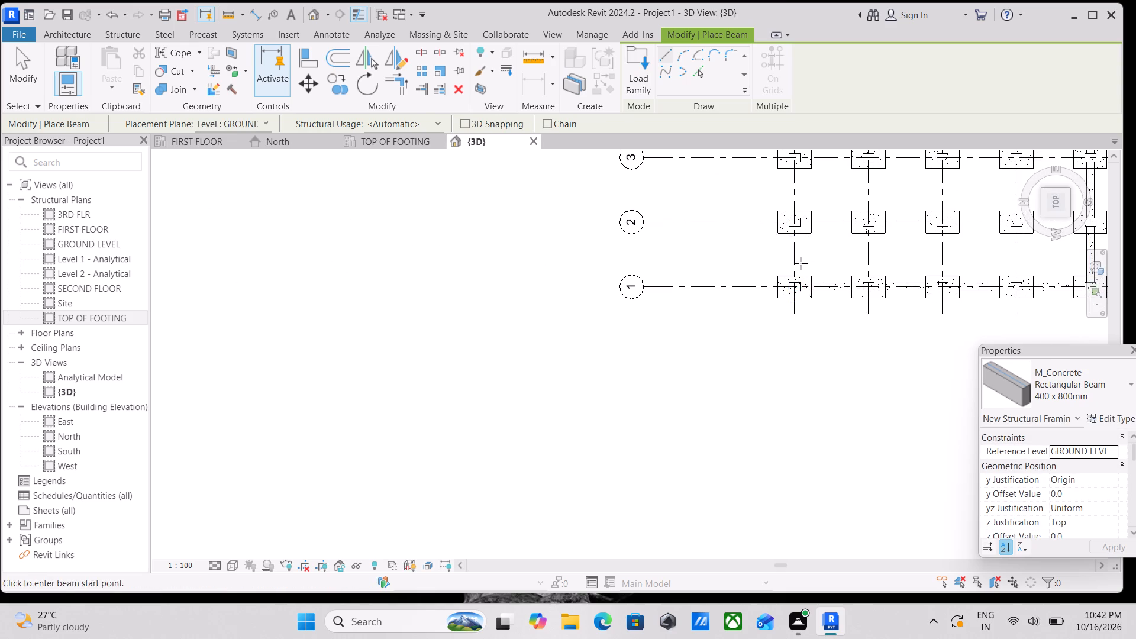
pyautogui.scroll(17, 800, 267)
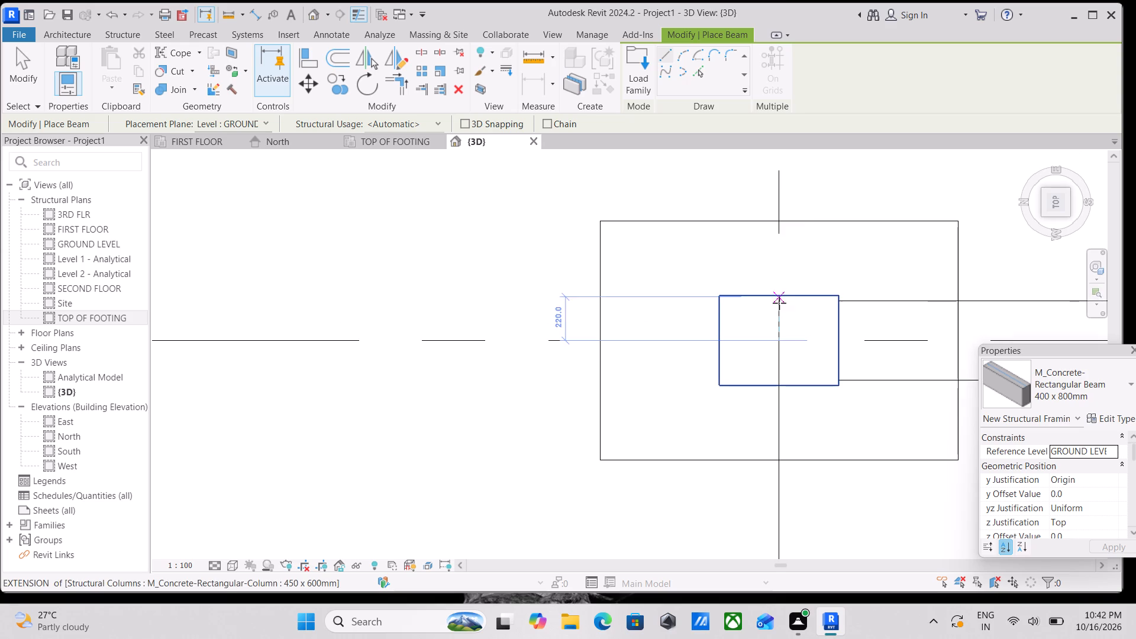
pyautogui.click(779, 298)
pyautogui.scroll(-3, 784, 234)
pyautogui.moveTo(784, 234); pyautogui.dragTo(776, 355, button='middle')
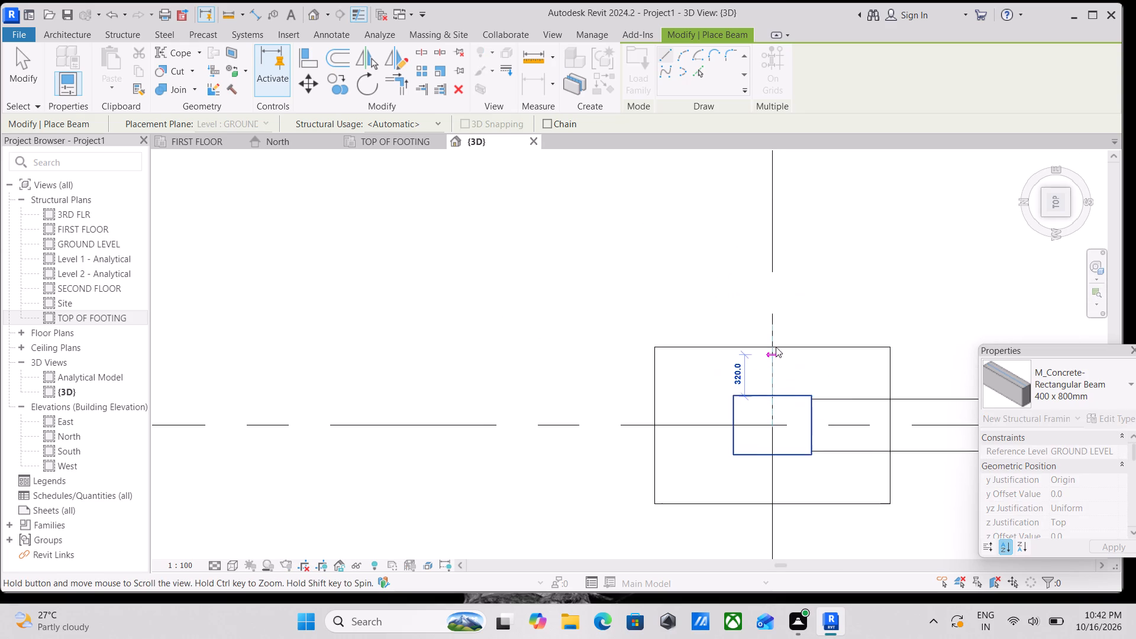
pyautogui.moveTo(782, 208); pyautogui.dragTo(773, 346, button='middle')
pyautogui.scroll(-1, 775, 226)
pyautogui.moveTo(775, 226); pyautogui.dragTo(761, 332, button='middle')
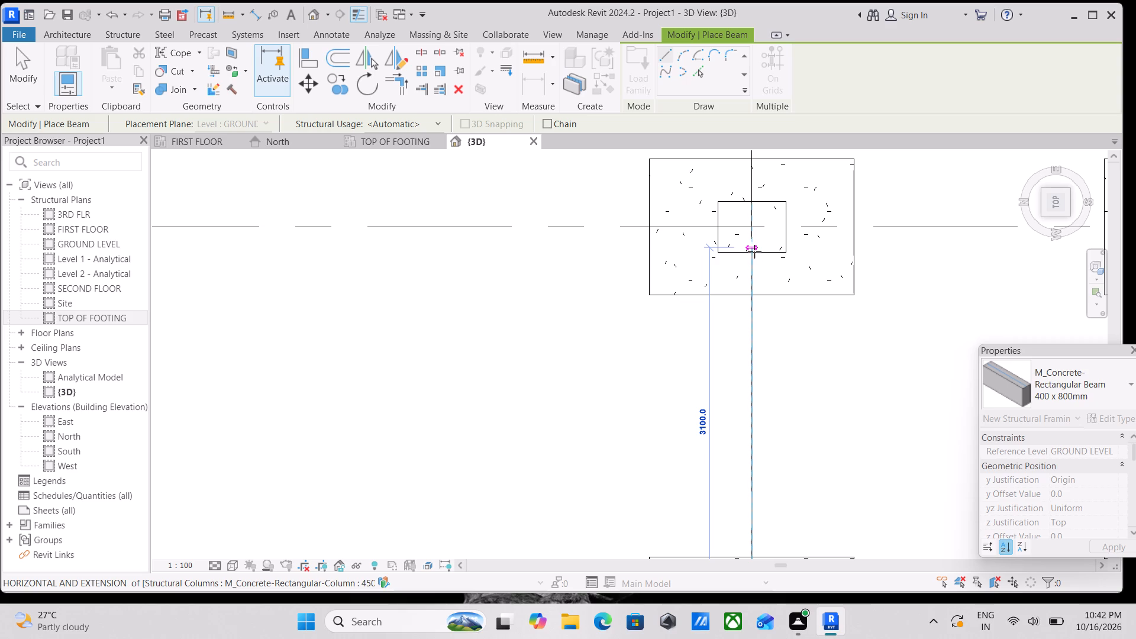
pyautogui.click(754, 251)
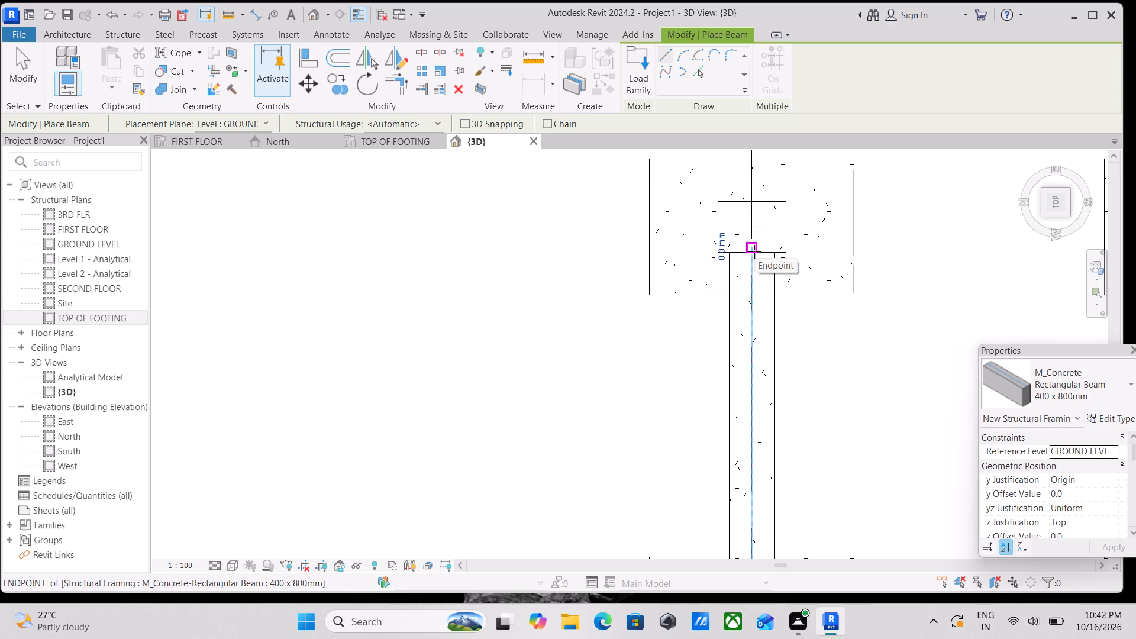
pyautogui.press('Escape')
# Draw a beam about 3000 mm long from the grid 2 column nearest the bubbles towards the grid 3 column, and finish placing beams.
pyautogui.scroll(-5, 774, 250)
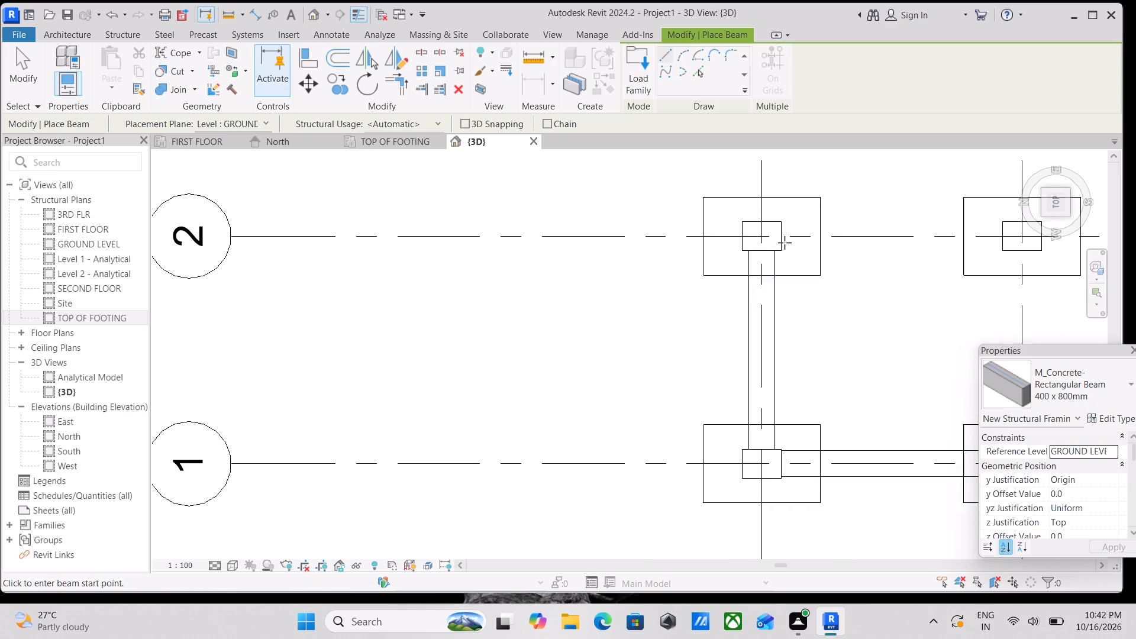
pyautogui.scroll(-1, 785, 243)
pyautogui.moveTo(786, 242); pyautogui.dragTo(741, 332, button='middle')
pyautogui.scroll(8, 735, 304)
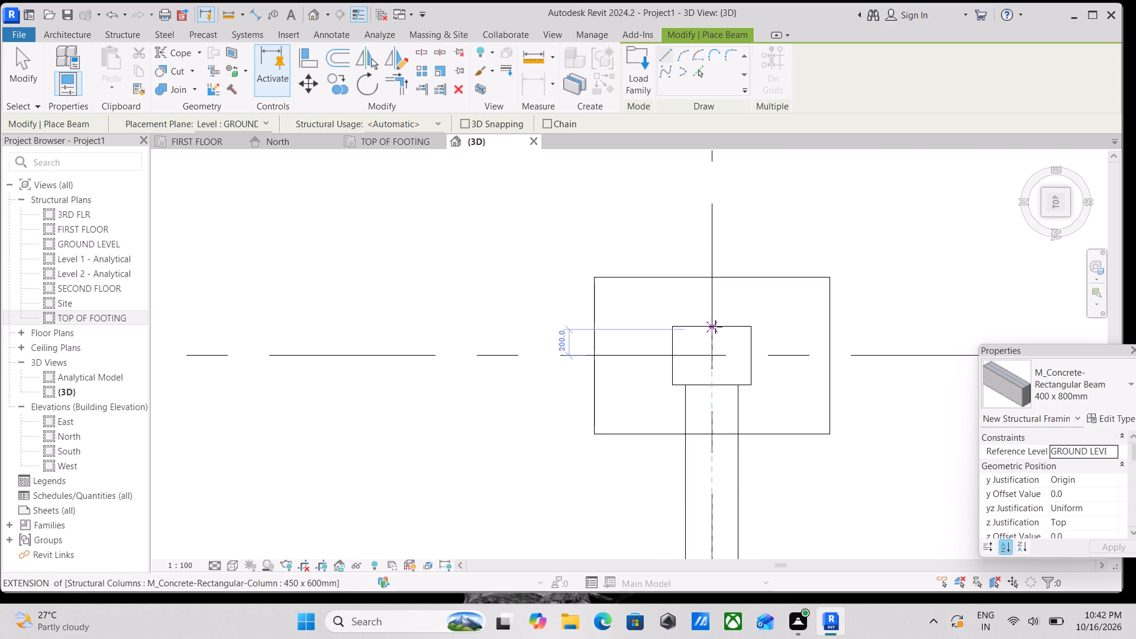
pyautogui.scroll(1, 715, 327)
pyautogui.click(714, 325)
pyautogui.moveTo(709, 217); pyautogui.dragTo(728, 399, button='middle')
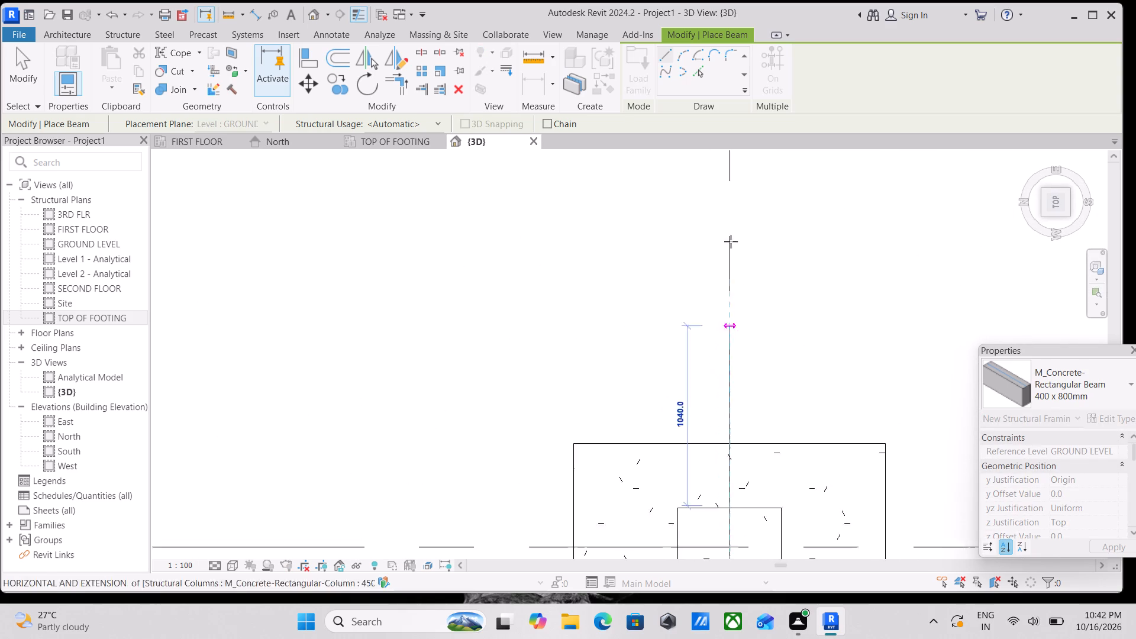
pyautogui.moveTo(724, 227); pyautogui.dragTo(728, 383, button='middle')
pyautogui.scroll(-4, 737, 314)
pyautogui.moveTo(737, 314); pyautogui.dragTo(731, 425, button='middle')
pyautogui.scroll(1, 731, 421)
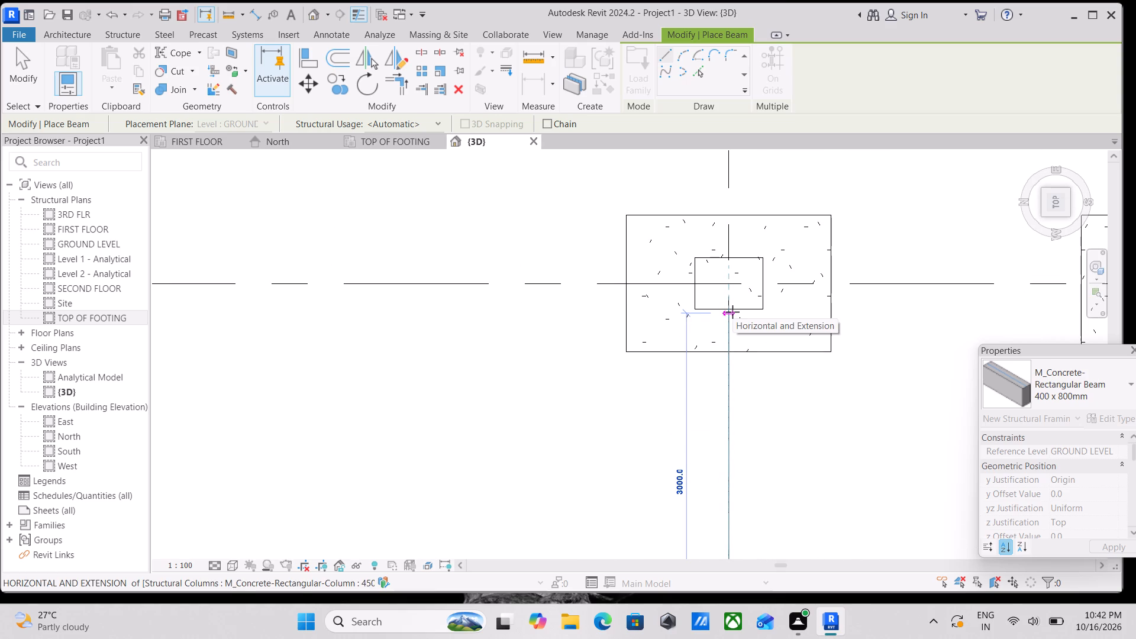
pyautogui.click(732, 310)
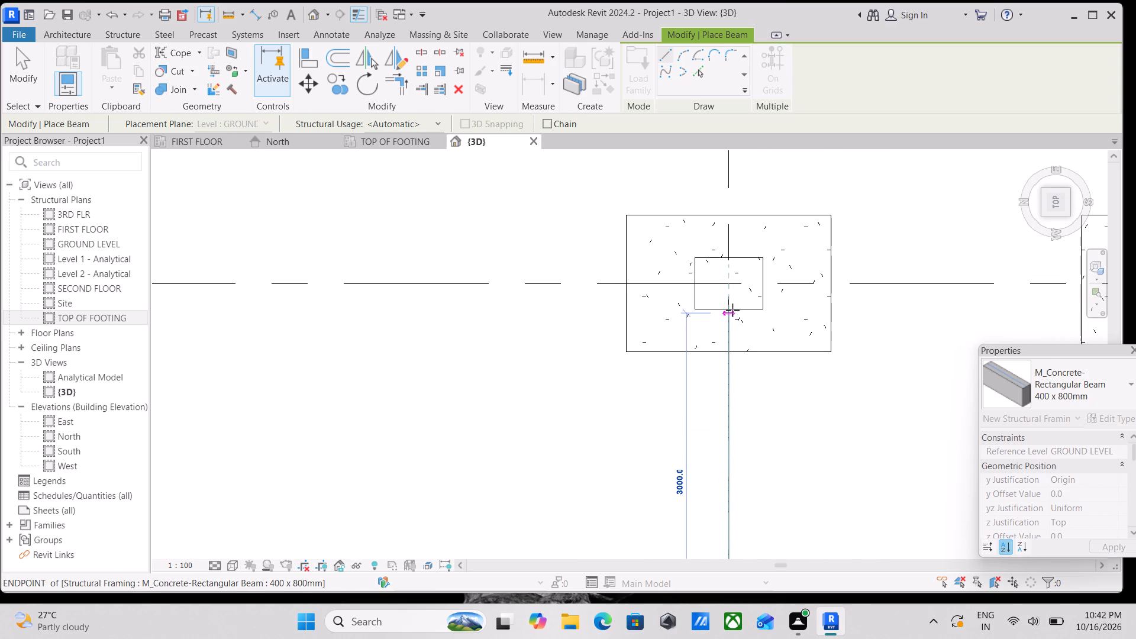
pyautogui.scroll(4, 737, 318)
pyautogui.press('Escape')
pyautogui.press('Escape')
pyautogui.scroll(2, 737, 318)
pyautogui.press('Escape')
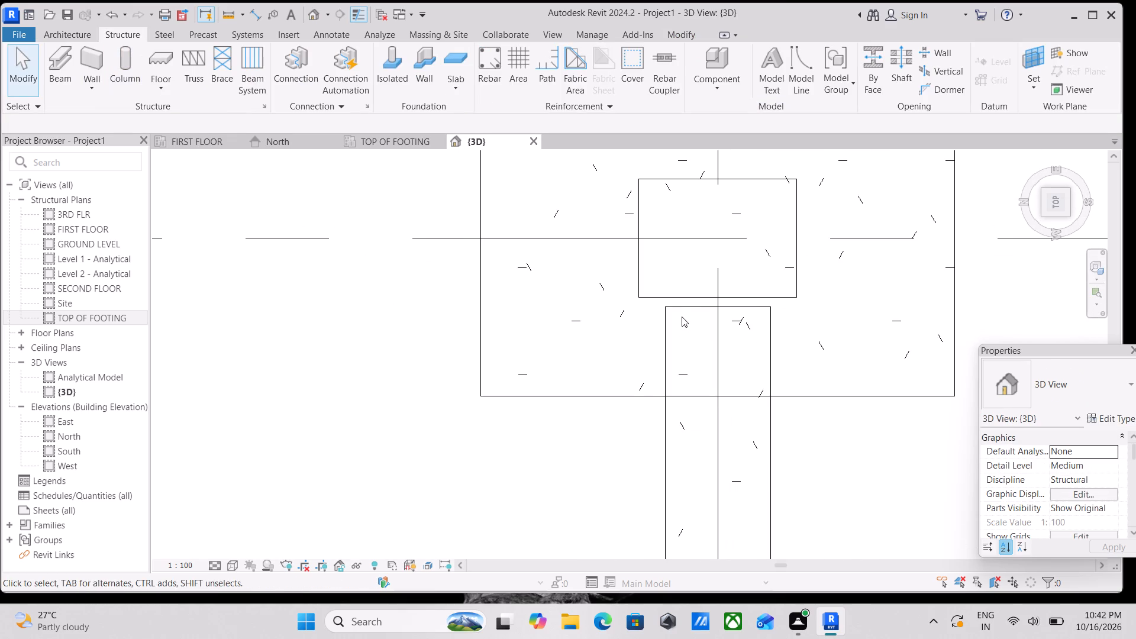
# Stretch the end of the beam between grids 2 and 3 to the facing side of the grid 3 column.
pyautogui.click(683, 311)
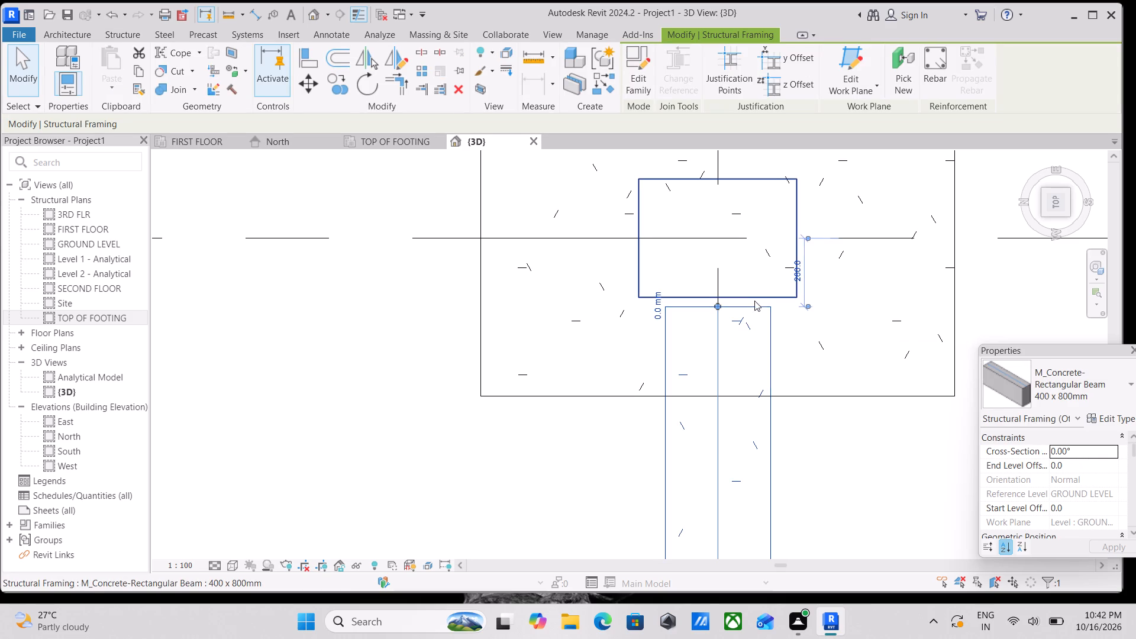
pyautogui.moveTo(718, 306); pyautogui.dragTo(720, 296)
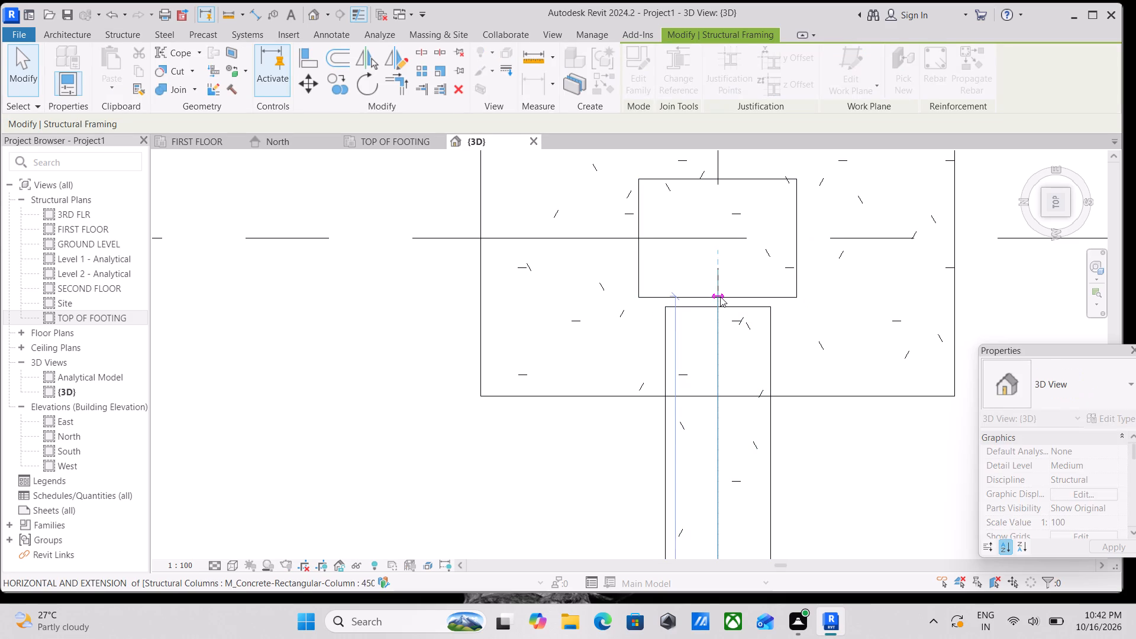
# Create a similar 400 x 800mm beam between the facing sides of the grid 3 and grid 4 columns nearest the bubbles.
pyautogui.scroll(-2, 721, 296)
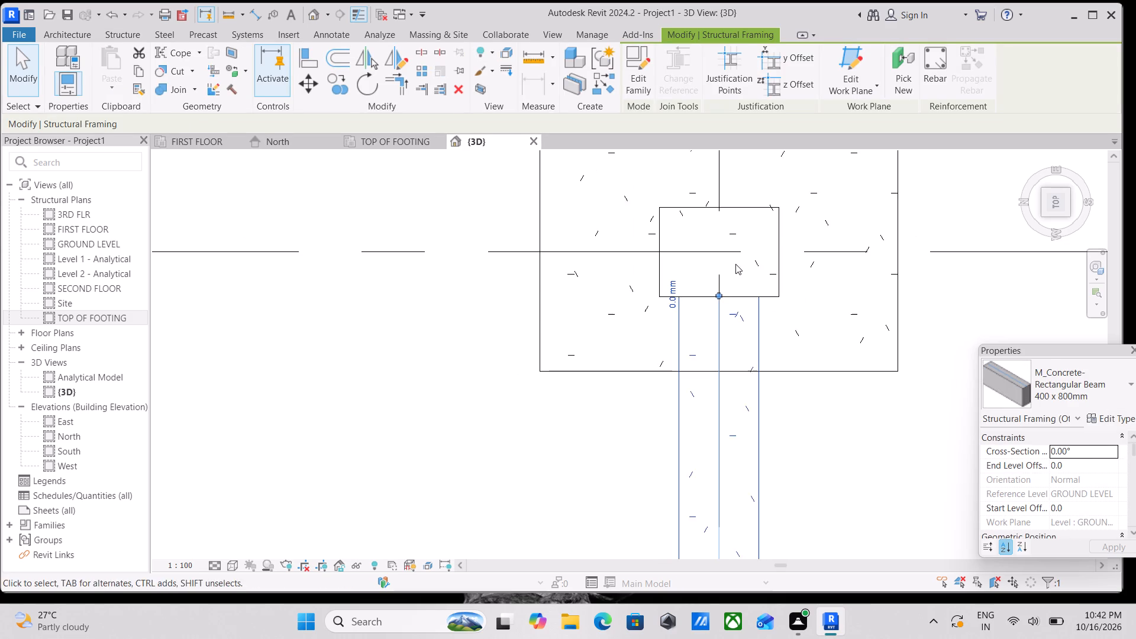
pyautogui.moveTo(735, 269); pyautogui.dragTo(741, 334, button='middle')
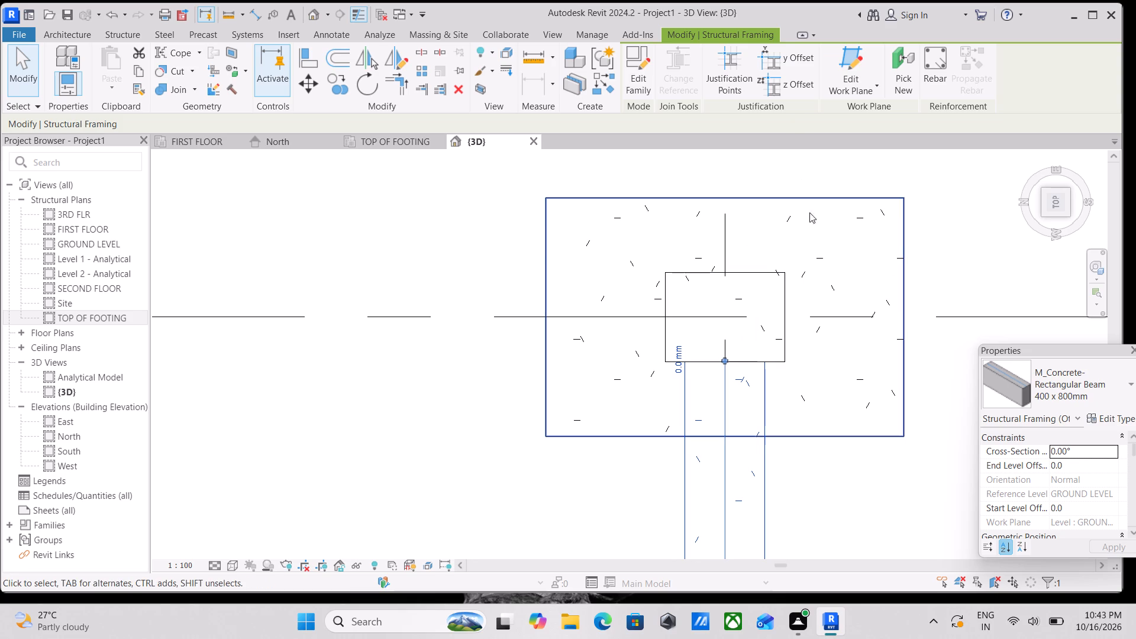
pyautogui.click(761, 409)
pyautogui.write('CS')
pyautogui.click(721, 274)
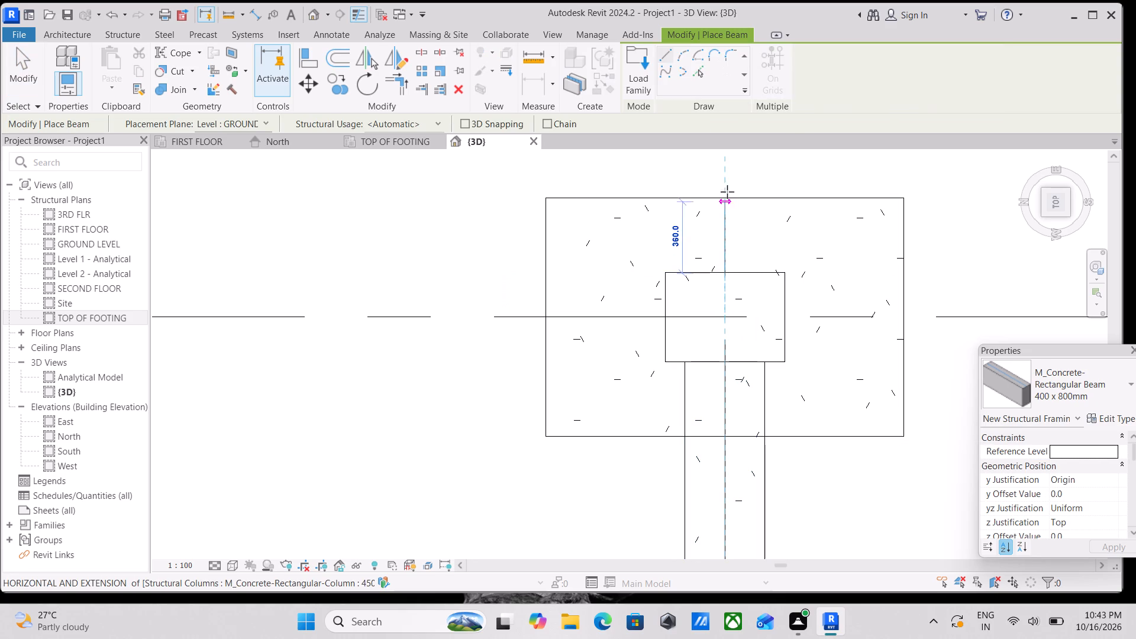
pyautogui.scroll(-1, 727, 185)
pyautogui.moveTo(727, 185); pyautogui.dragTo(725, 308, button='middle')
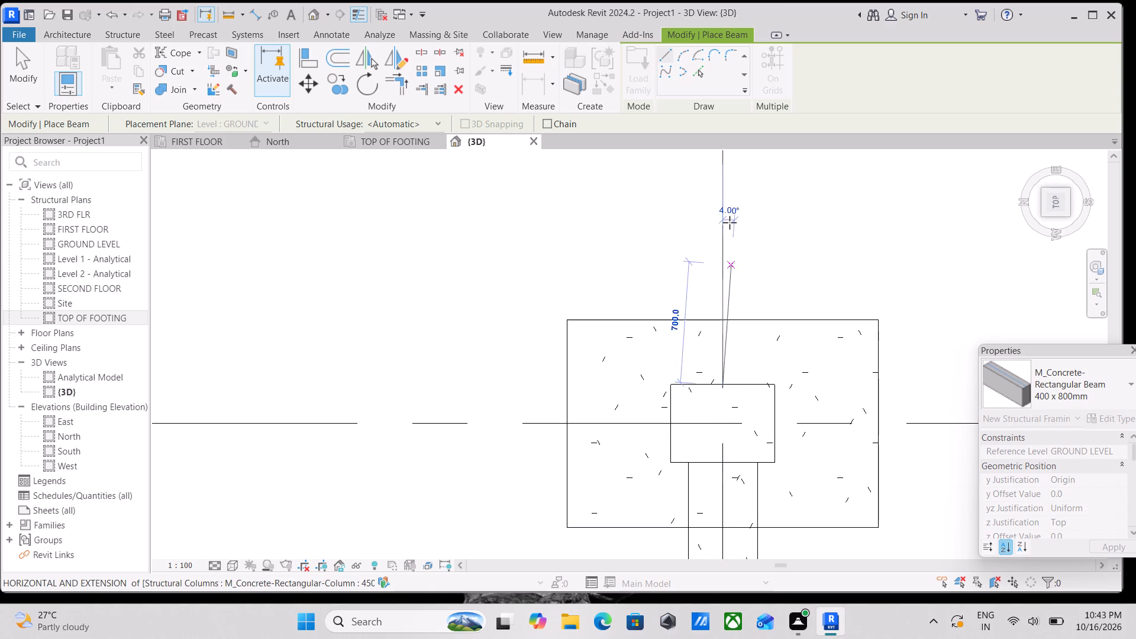
pyautogui.scroll(-1, 724, 176)
pyautogui.moveTo(724, 176); pyautogui.dragTo(725, 317, button='middle')
pyautogui.scroll(-1, 727, 302)
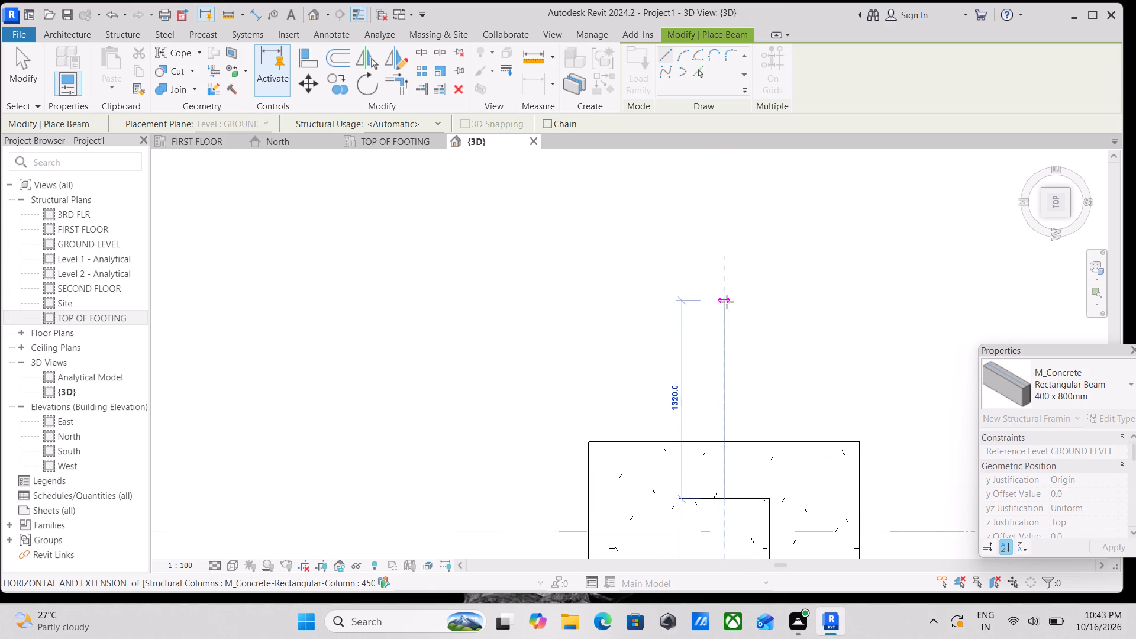
pyautogui.moveTo(727, 302); pyautogui.dragTo(732, 373, button='middle')
pyautogui.moveTo(736, 214); pyautogui.dragTo(739, 311, button='middle')
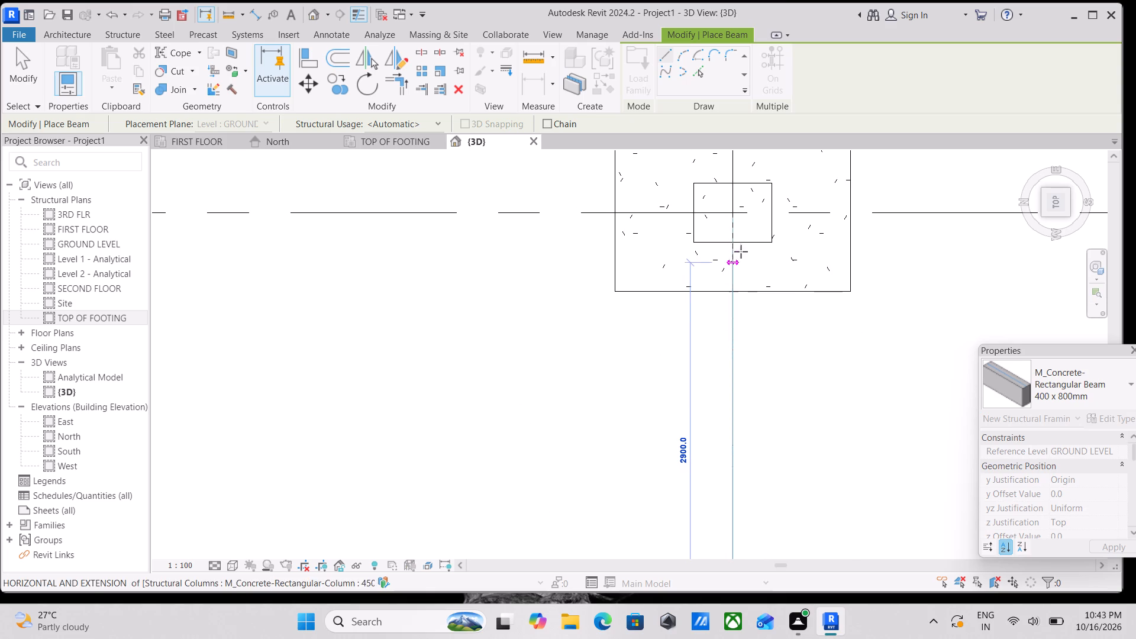
pyautogui.scroll(4, 734, 244)
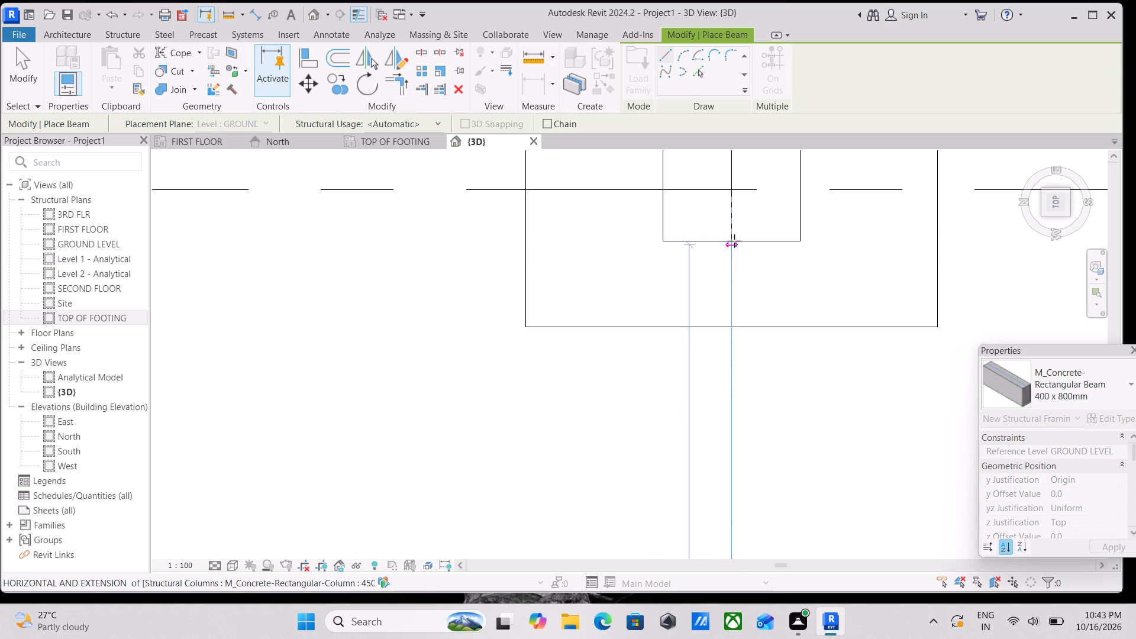
pyautogui.click(732, 240)
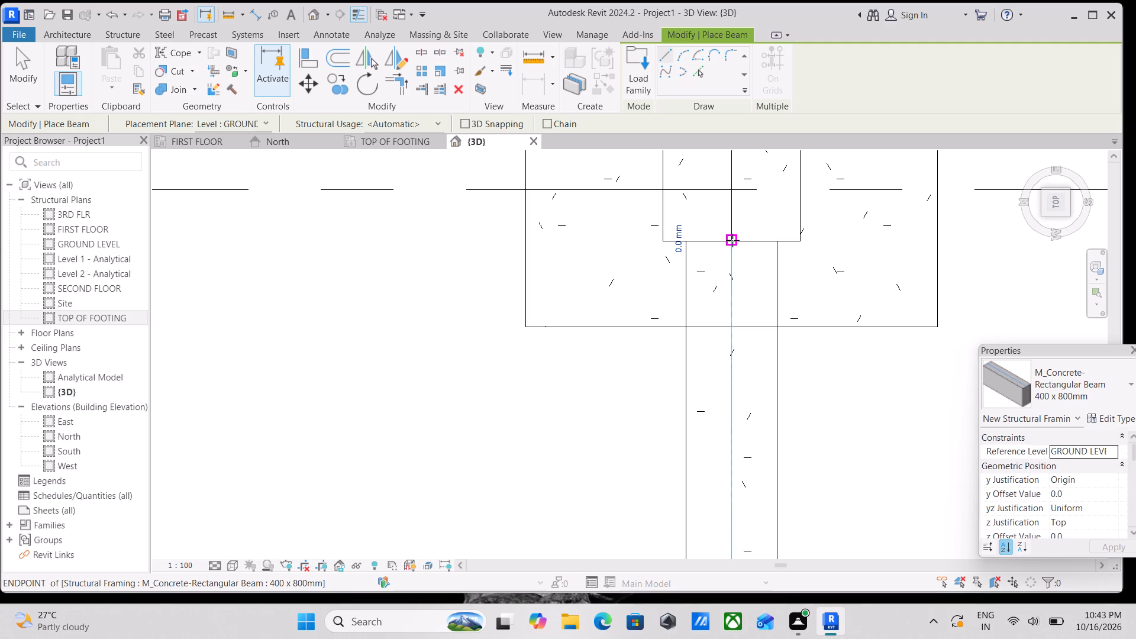
# Draw a beam between the facing sides of the grid 4 and grid 5 columns nearest the grid bubbles.
pyautogui.scroll(-2, 833, 163)
pyautogui.moveTo(823, 175); pyautogui.dragTo(775, 342, button='middle')
pyautogui.scroll(-3, 741, 221)
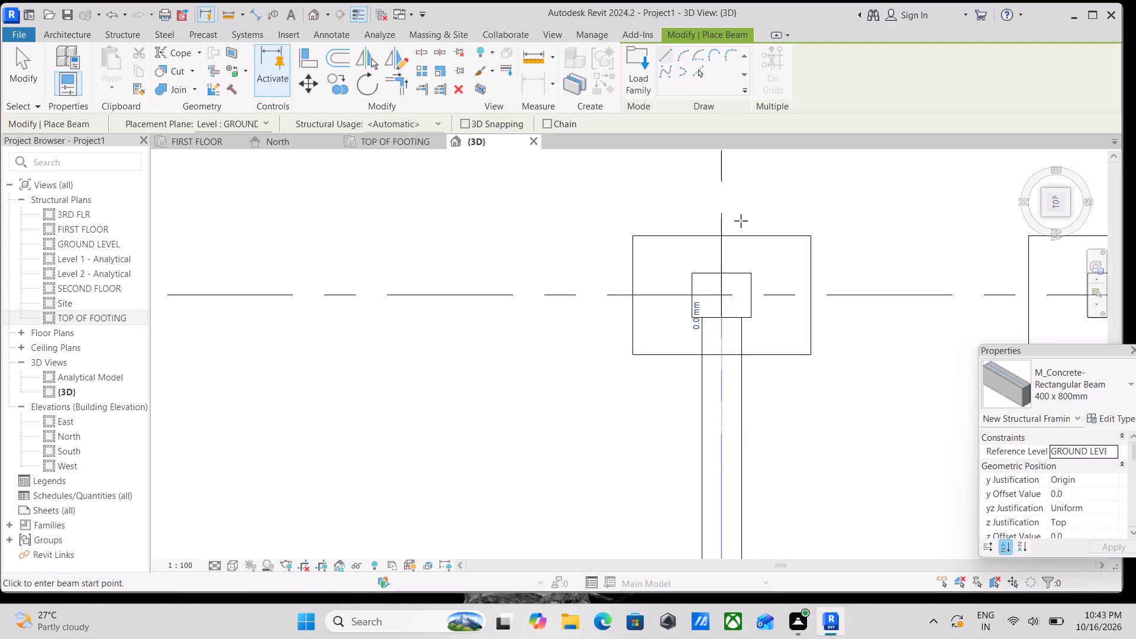
pyautogui.scroll(-4, 741, 221)
pyautogui.moveTo(747, 218); pyautogui.dragTo(648, 357, button='middle')
pyautogui.scroll(4, 656, 340)
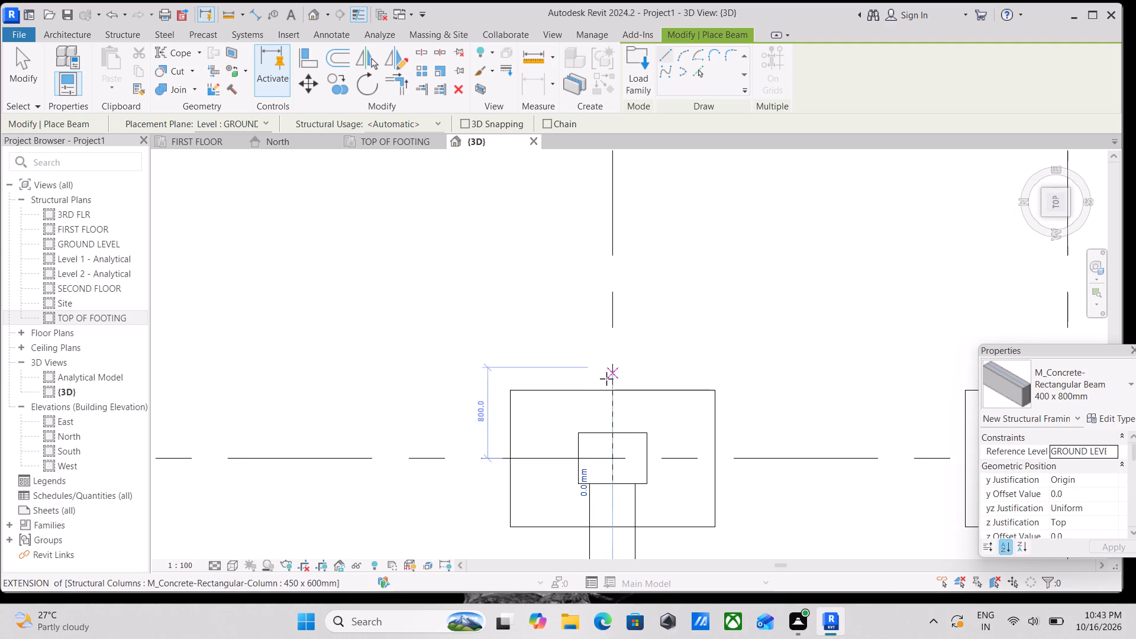
pyautogui.scroll(3, 607, 393)
pyautogui.scroll(7, 621, 476)
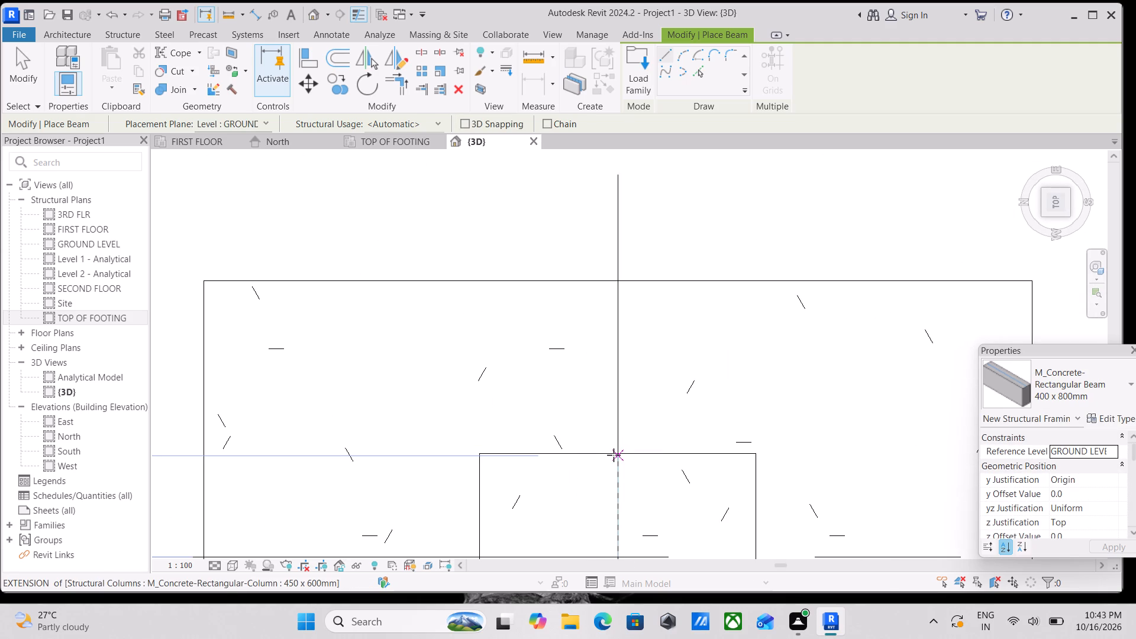
pyautogui.click(614, 455)
pyautogui.scroll(-1, 627, 337)
pyautogui.moveTo(627, 337); pyautogui.dragTo(629, 407, button='middle')
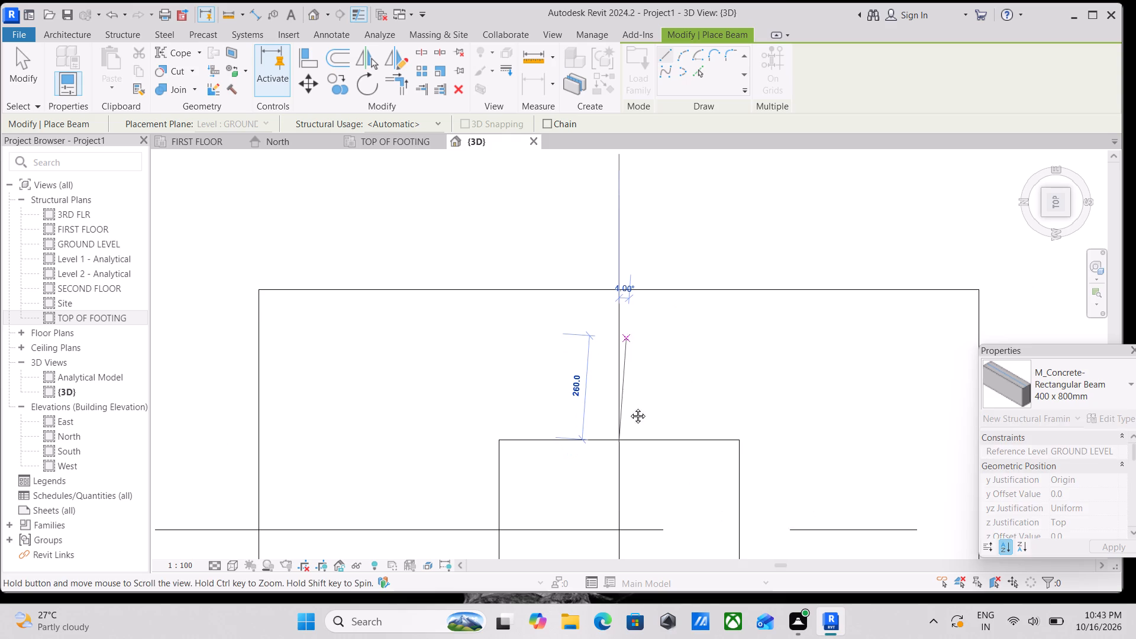
pyautogui.moveTo(629, 407); pyautogui.dragTo(632, 457, button='middle')
pyautogui.scroll(-2, 648, 363)
pyautogui.moveTo(644, 380); pyautogui.dragTo(637, 476, button='middle')
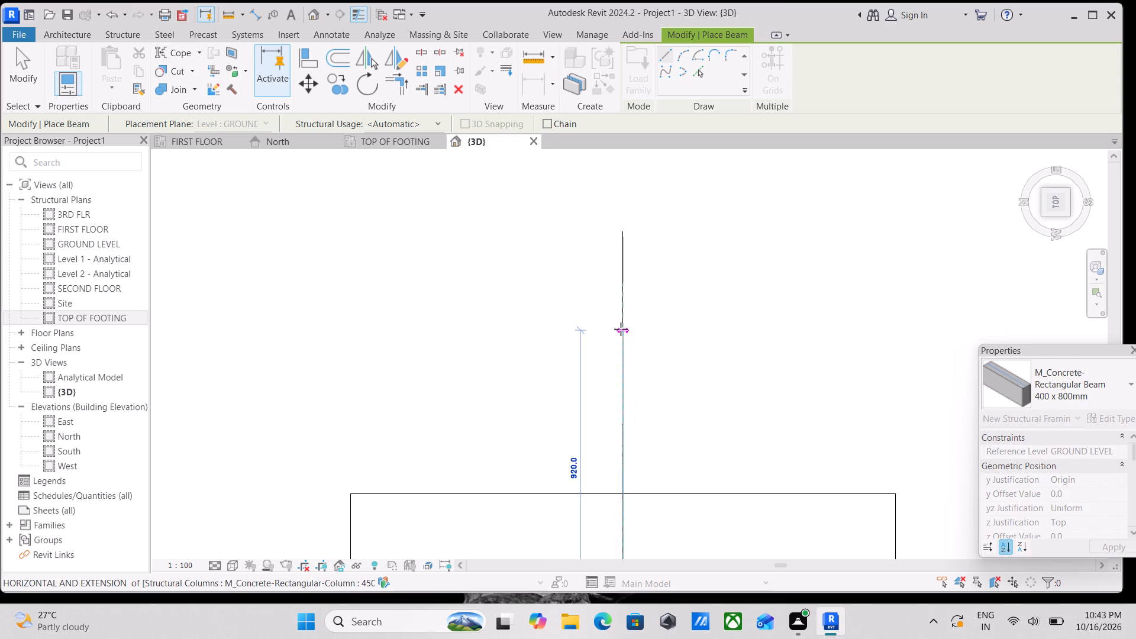
pyautogui.scroll(-3, 621, 329)
pyautogui.moveTo(621, 329); pyautogui.dragTo(612, 491, button='middle')
pyautogui.scroll(-1, 612, 488)
pyautogui.scroll(-4, 614, 324)
pyautogui.moveTo(614, 324); pyautogui.dragTo(617, 362, button='middle')
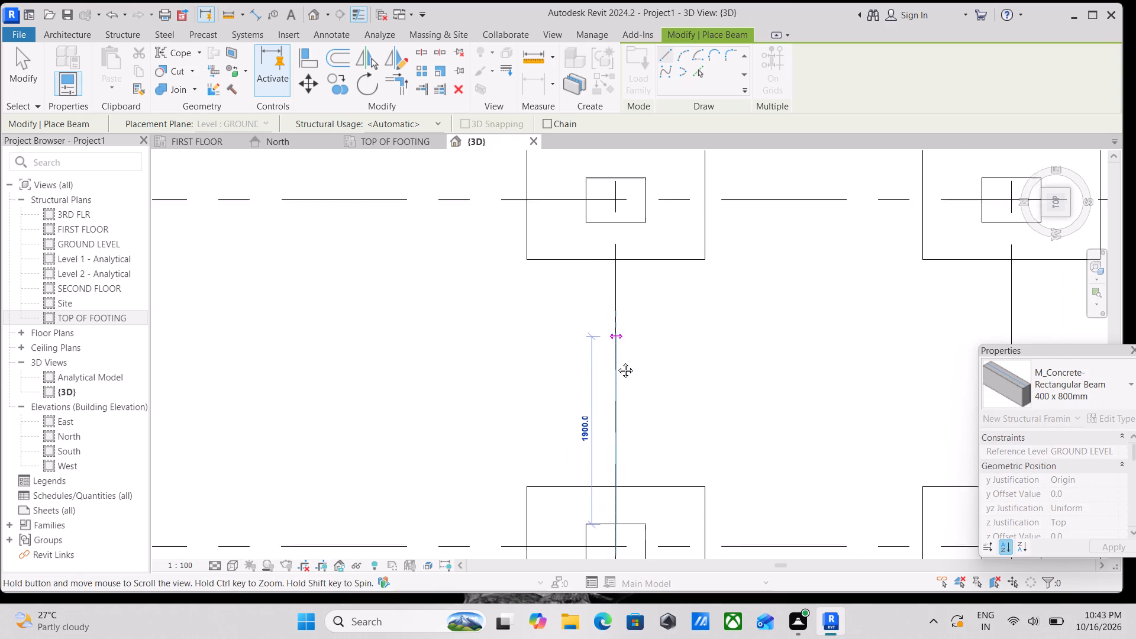
pyautogui.moveTo(617, 362); pyautogui.dragTo(613, 430, button='middle')
pyautogui.scroll(3, 615, 338)
pyautogui.scroll(-5, 618, 316)
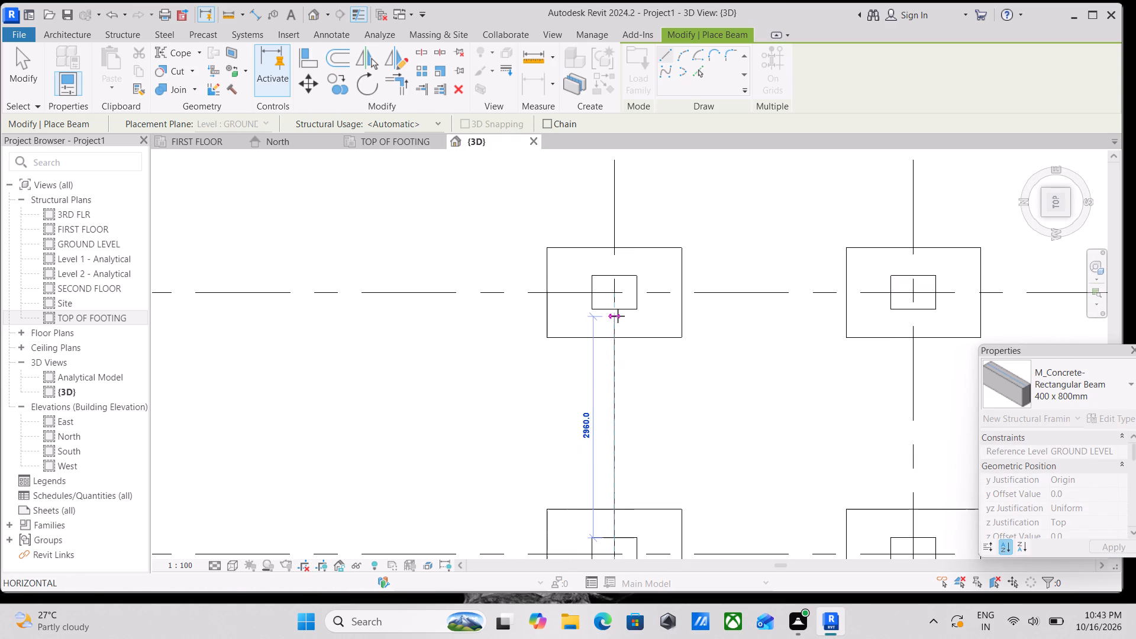
pyautogui.scroll(9, 618, 315)
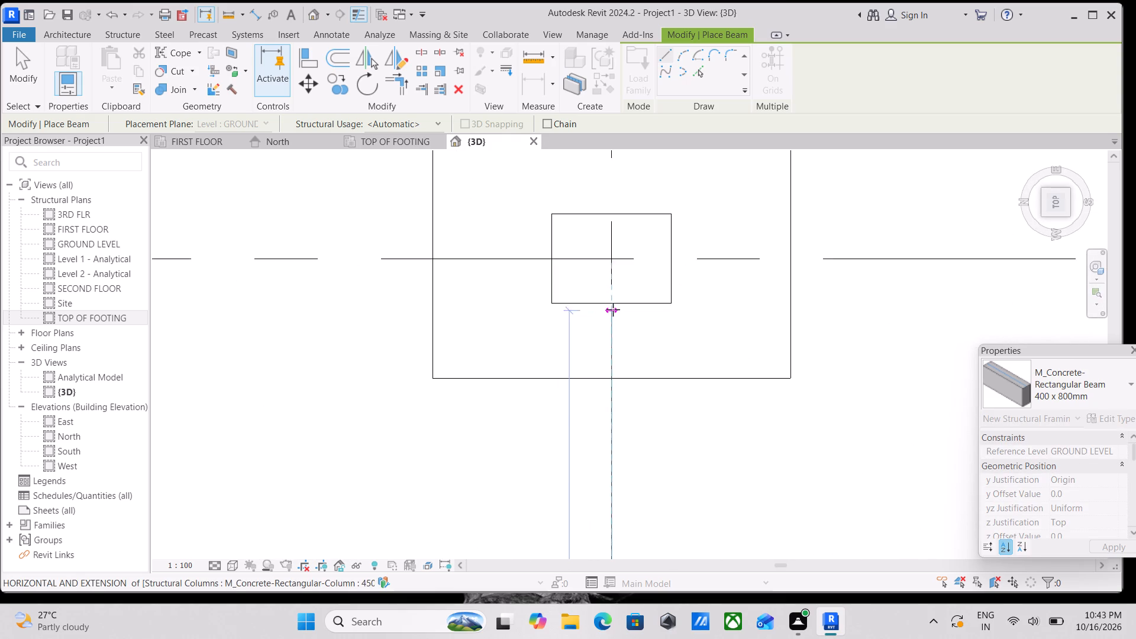
pyautogui.scroll(1, 613, 309)
pyautogui.click(617, 301)
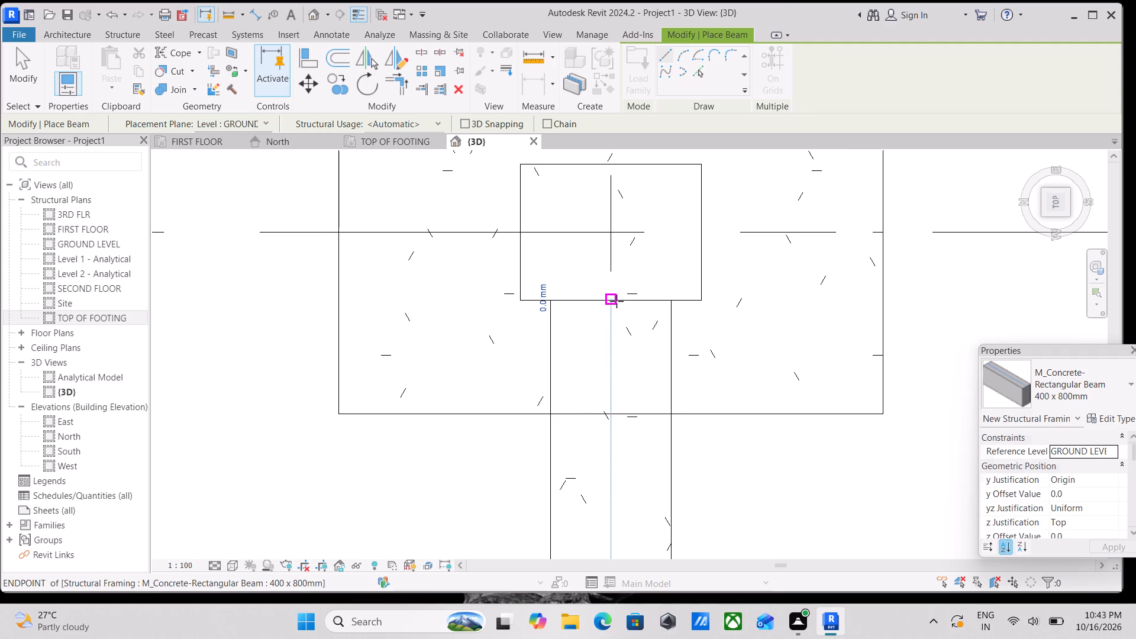
# Draw a beam about 3100 mm long between the facing sides of the grid 5 and grid 6 columns nearest the bubbles.
pyautogui.scroll(-6, 617, 301)
pyautogui.scroll(-1, 692, 318)
pyautogui.moveTo(692, 270); pyautogui.dragTo(686, 433, button='middle')
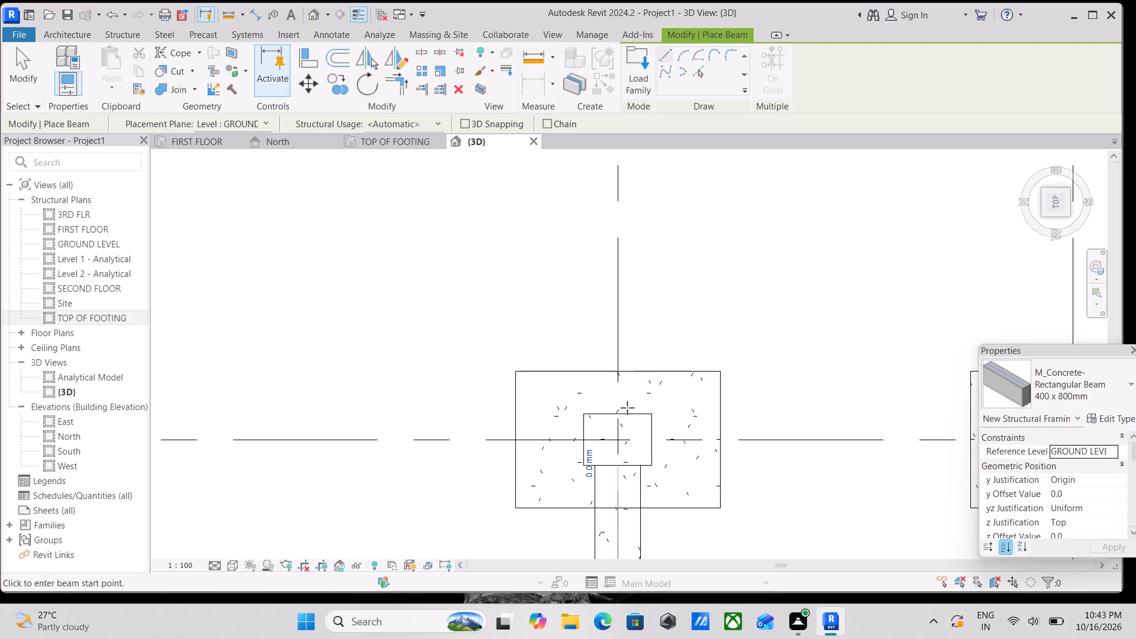
pyautogui.click(619, 414)
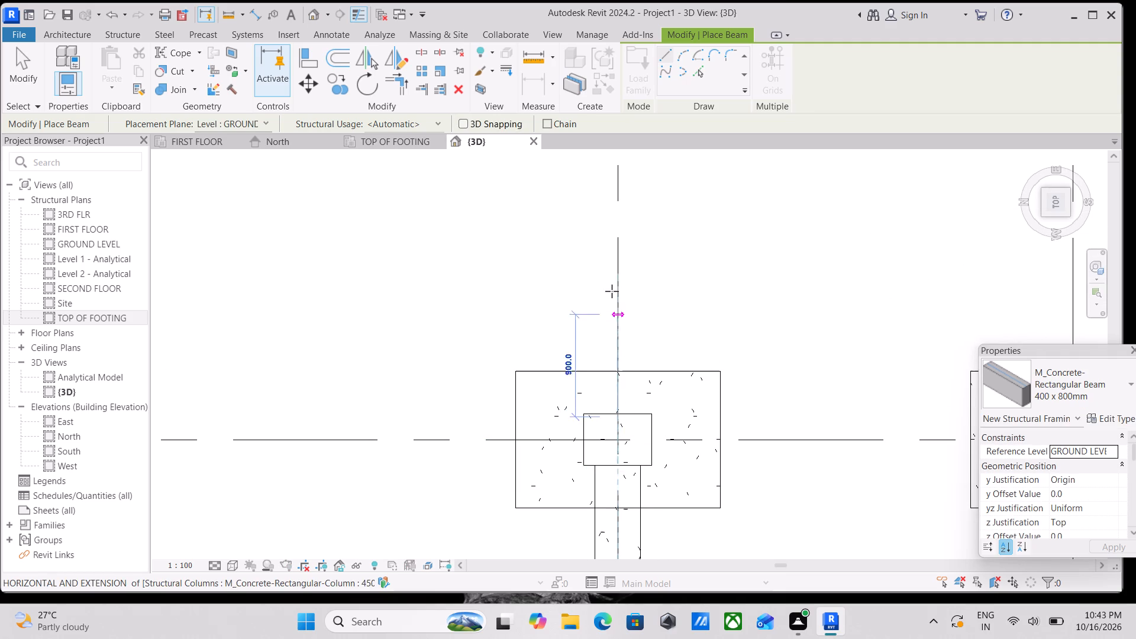
pyautogui.scroll(-1, 609, 279)
pyautogui.moveTo(609, 279); pyautogui.dragTo(625, 435, button='middle')
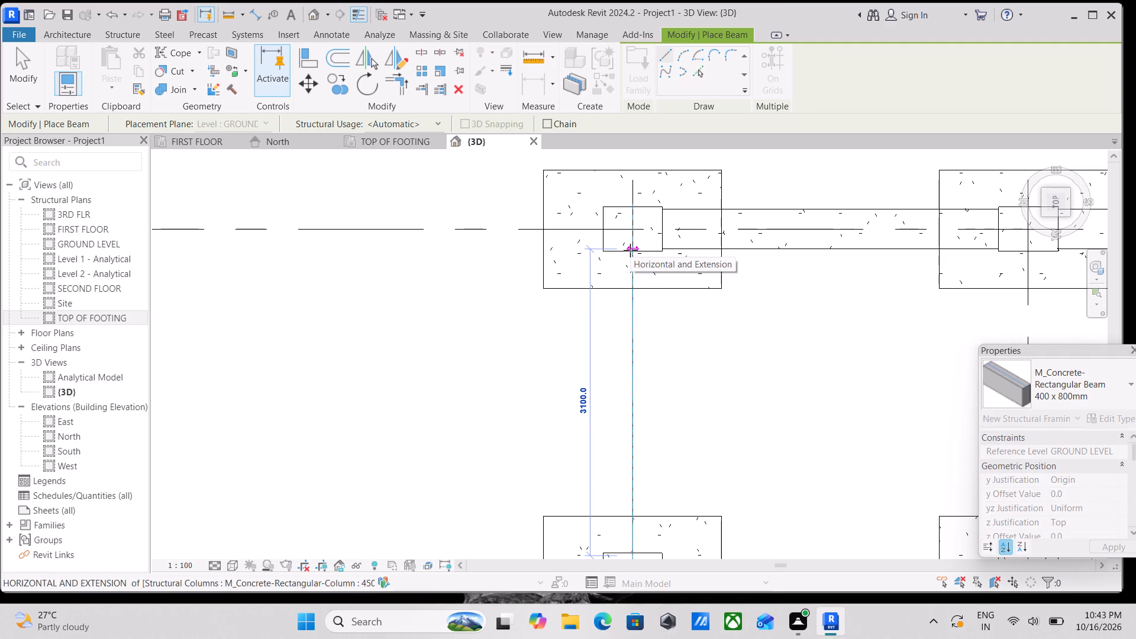
pyautogui.click(630, 250)
pyautogui.scroll(-8, 630, 250)
pyautogui.press('Escape')
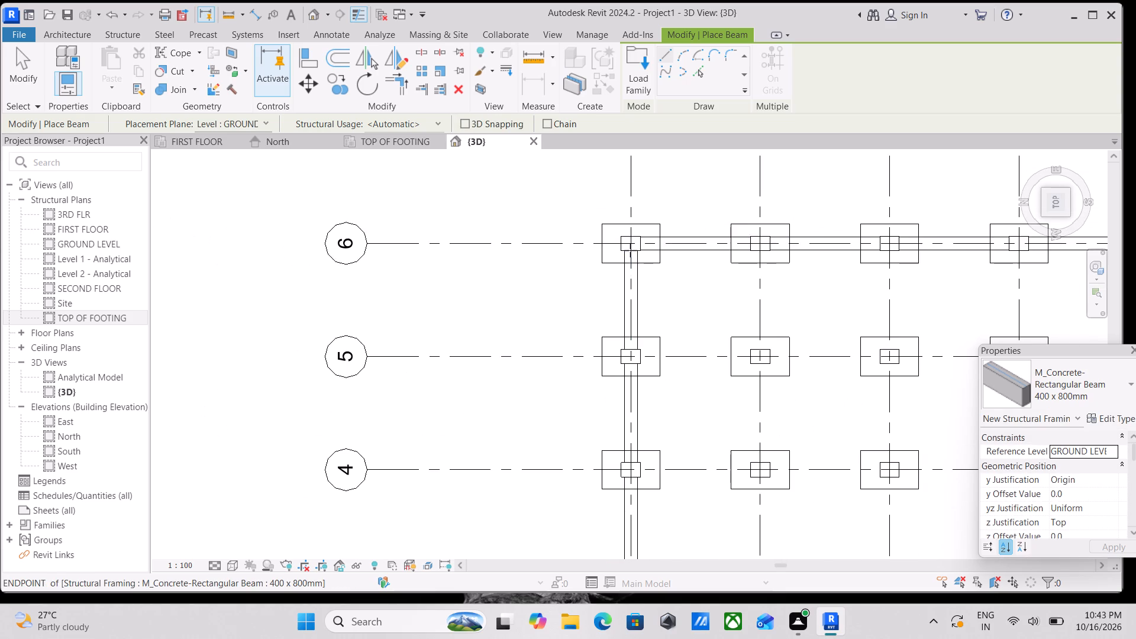
pyautogui.scroll(-5, 650, 254)
pyautogui.scroll(-3, 695, 284)
pyautogui.moveTo(695, 279); pyautogui.dragTo(702, 204, button='middle')
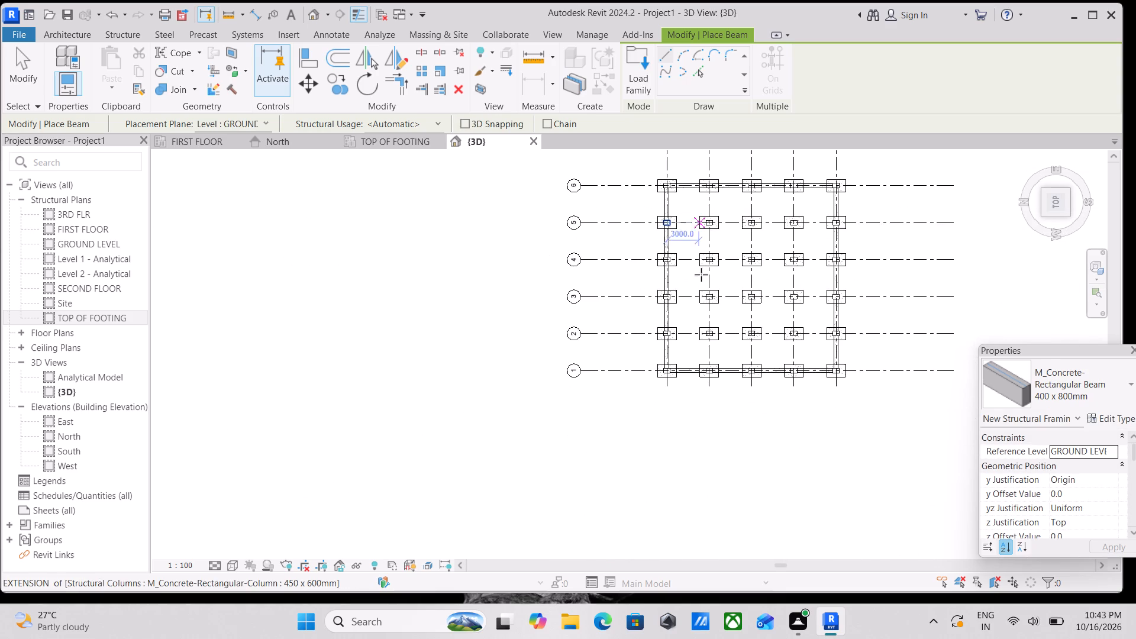
# Draw a 400 x 800mm beam about 3440 mm long along grid 2 between the first and second columns from the bubble.
pyautogui.scroll(4, 717, 372)
pyautogui.scroll(4, 706, 325)
pyautogui.scroll(4, 647, 296)
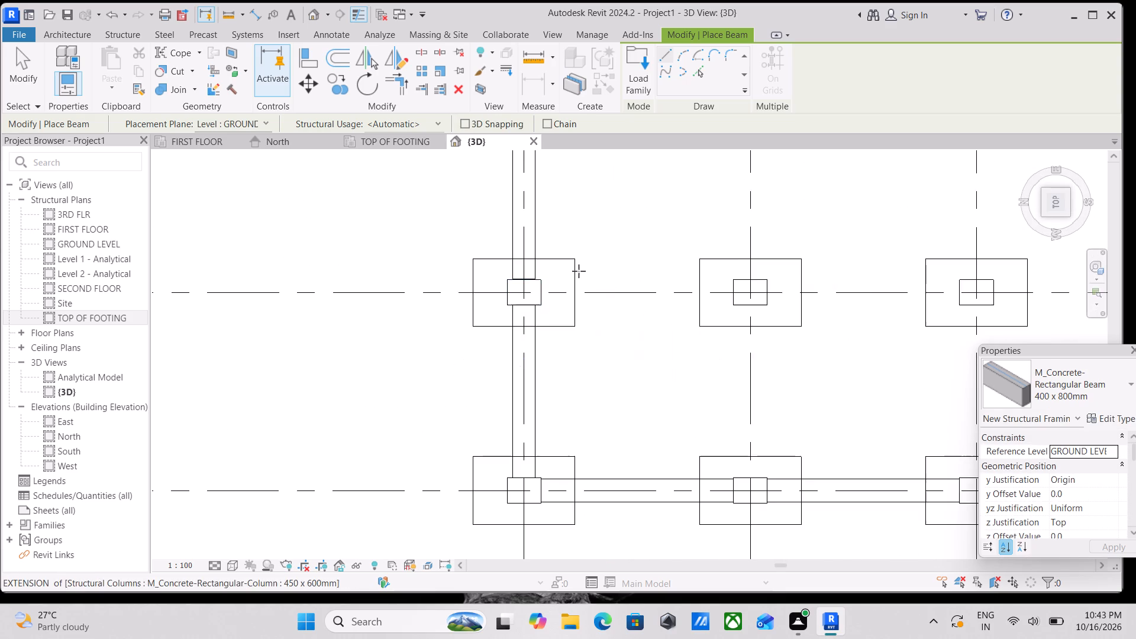
pyautogui.scroll(3, 575, 270)
pyautogui.scroll(8, 526, 301)
pyautogui.click(511, 309)
pyautogui.scroll(-1, 815, 308)
pyautogui.moveTo(815, 308); pyautogui.dragTo(547, 275, button='middle')
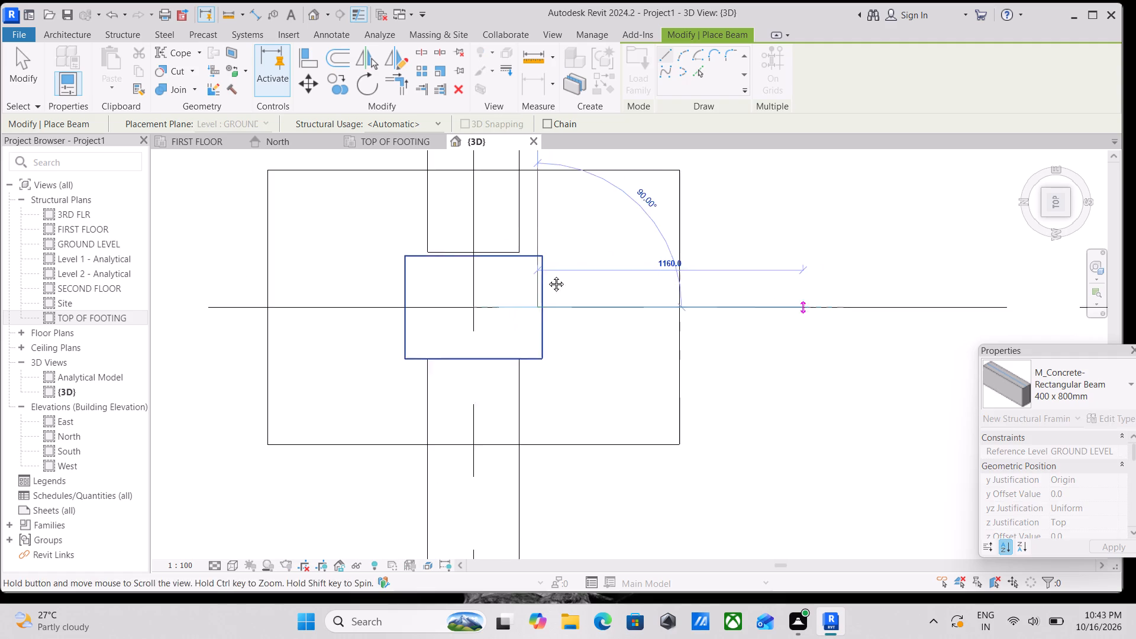
pyautogui.moveTo(547, 275); pyautogui.dragTo(515, 275, button='middle')
pyautogui.moveTo(905, 280); pyautogui.dragTo(670, 284, button='middle')
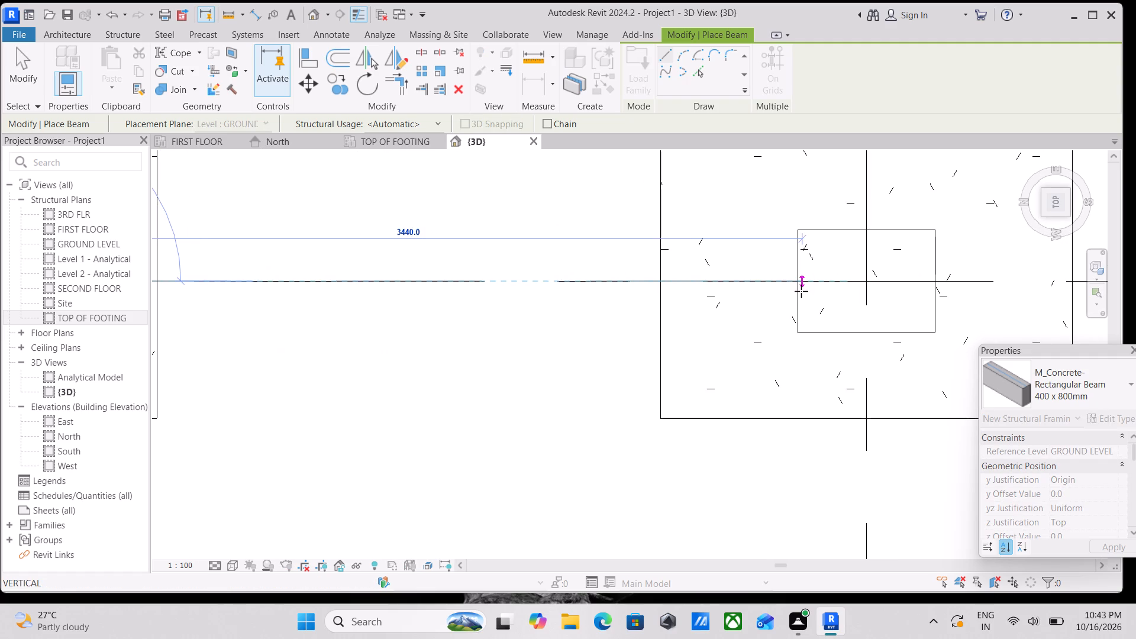
pyautogui.click(802, 291)
# Draw a 400 x 800mm beam along grid 2 between the facing sides of the second and third columns from the bubble.
pyautogui.scroll(-3, 885, 311)
pyautogui.moveTo(886, 309); pyautogui.dragTo(698, 294, button='middle')
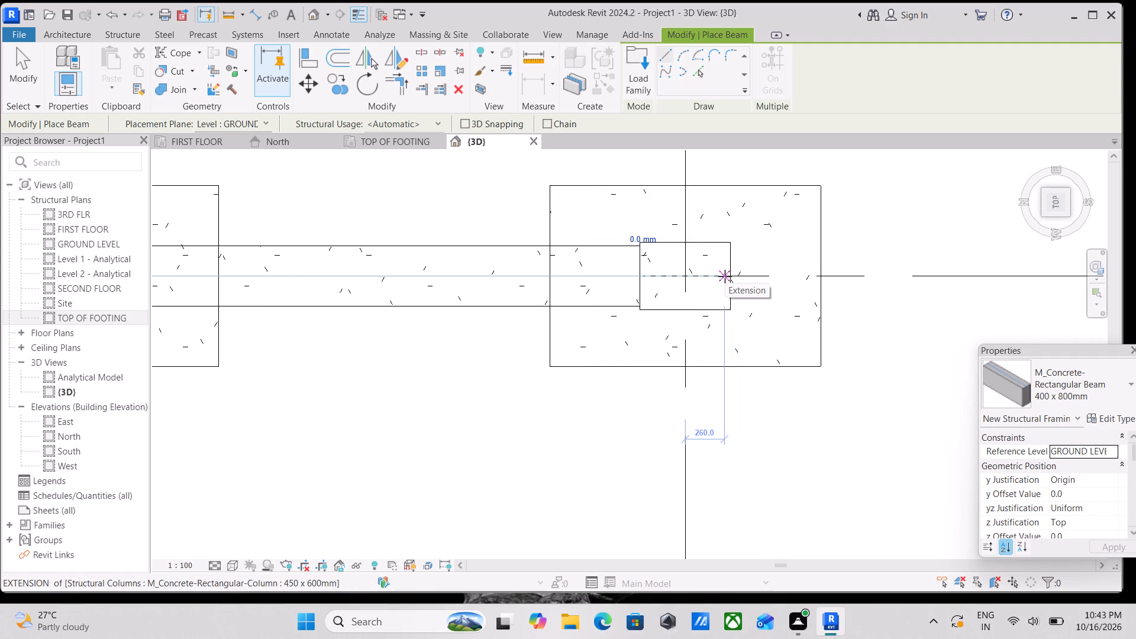
pyautogui.click(725, 276)
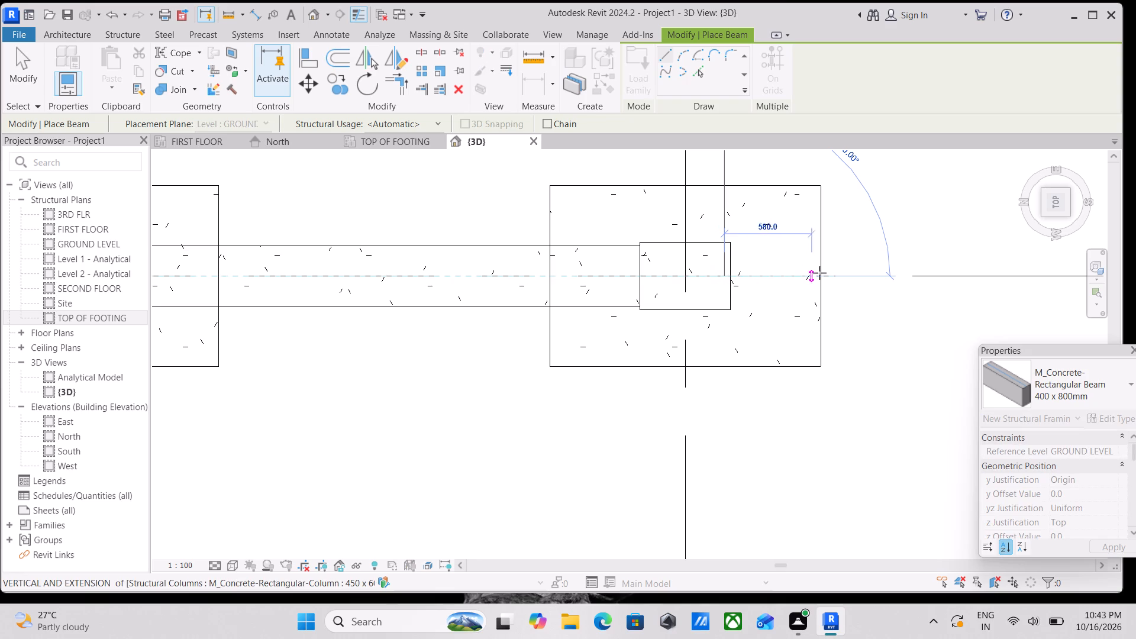
pyautogui.moveTo(836, 273); pyautogui.dragTo(675, 274, button='middle')
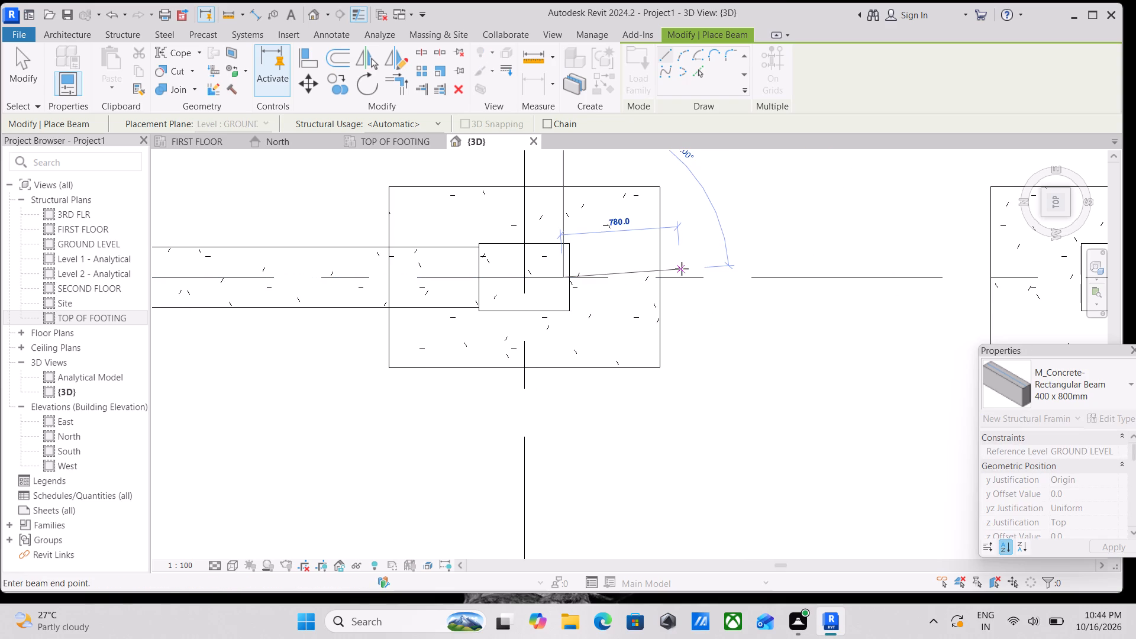
pyautogui.moveTo(763, 268); pyautogui.dragTo(582, 282, button='middle')
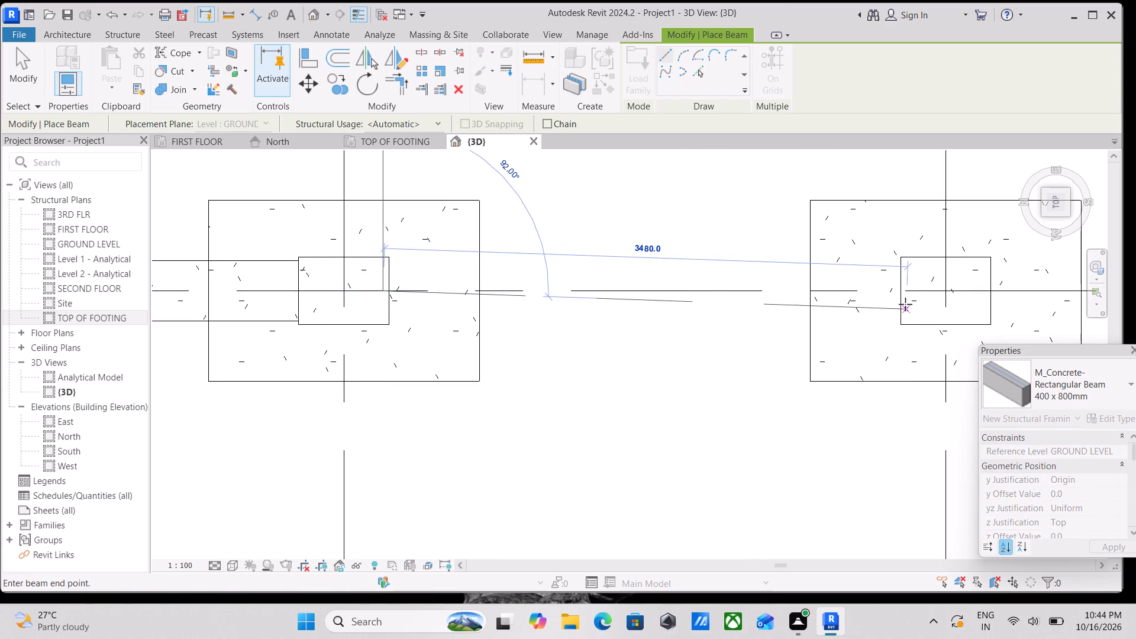
pyautogui.click(903, 293)
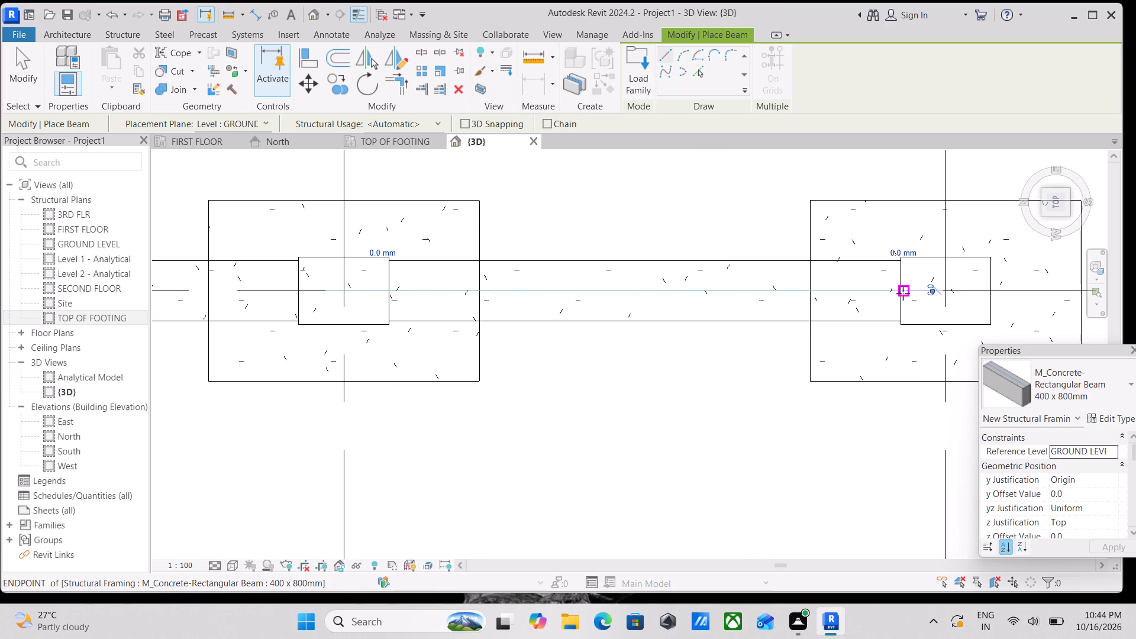
# Draw a beam about 3400 mm long along grid 2 between the facing sides of the third and fourth columns from the bubble.
pyautogui.scroll(-1, 966, 286)
pyautogui.moveTo(966, 286); pyautogui.dragTo(684, 292, button='middle')
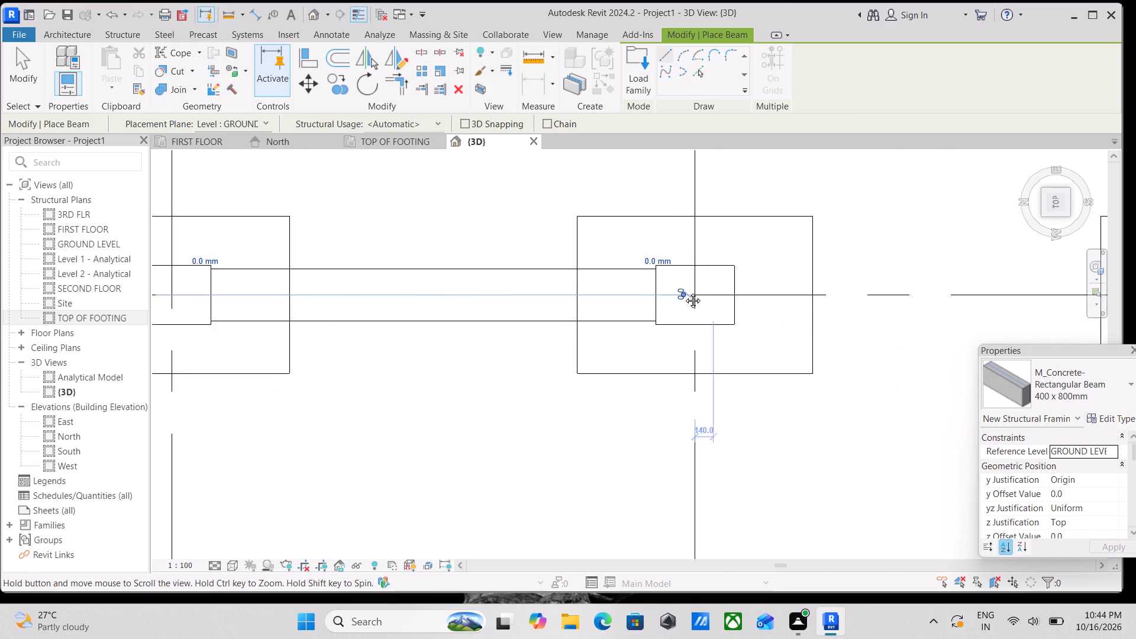
pyautogui.moveTo(684, 292); pyautogui.dragTo(679, 292, button='middle')
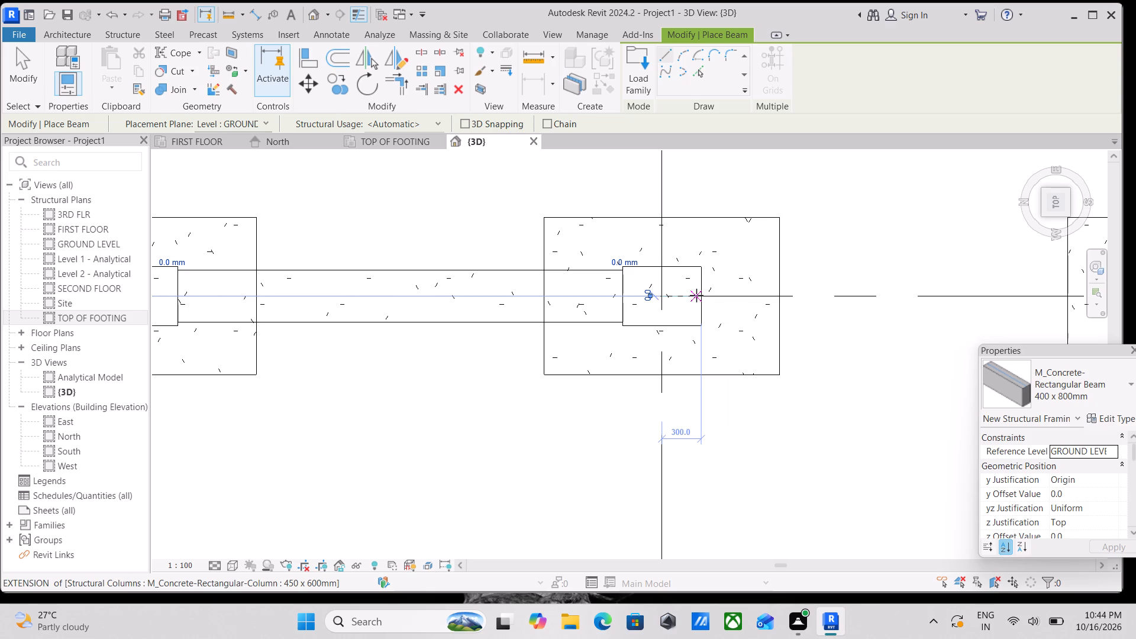
pyautogui.click(696, 295)
pyautogui.moveTo(795, 291); pyautogui.dragTo(560, 293, button='middle')
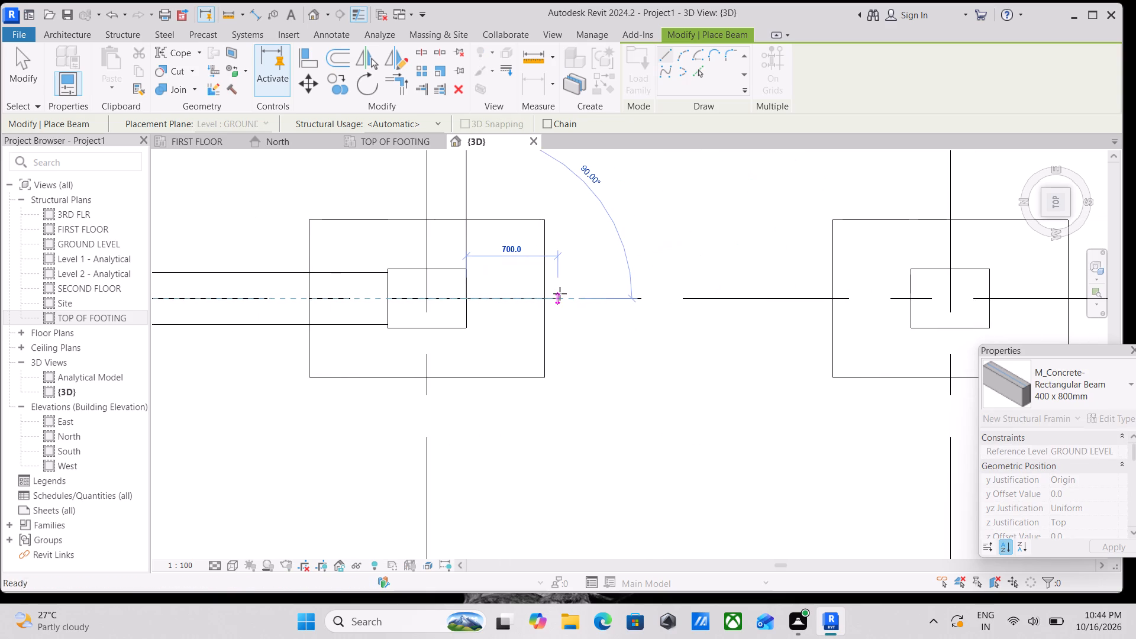
pyautogui.moveTo(699, 291); pyautogui.dragTo(613, 295, button='middle')
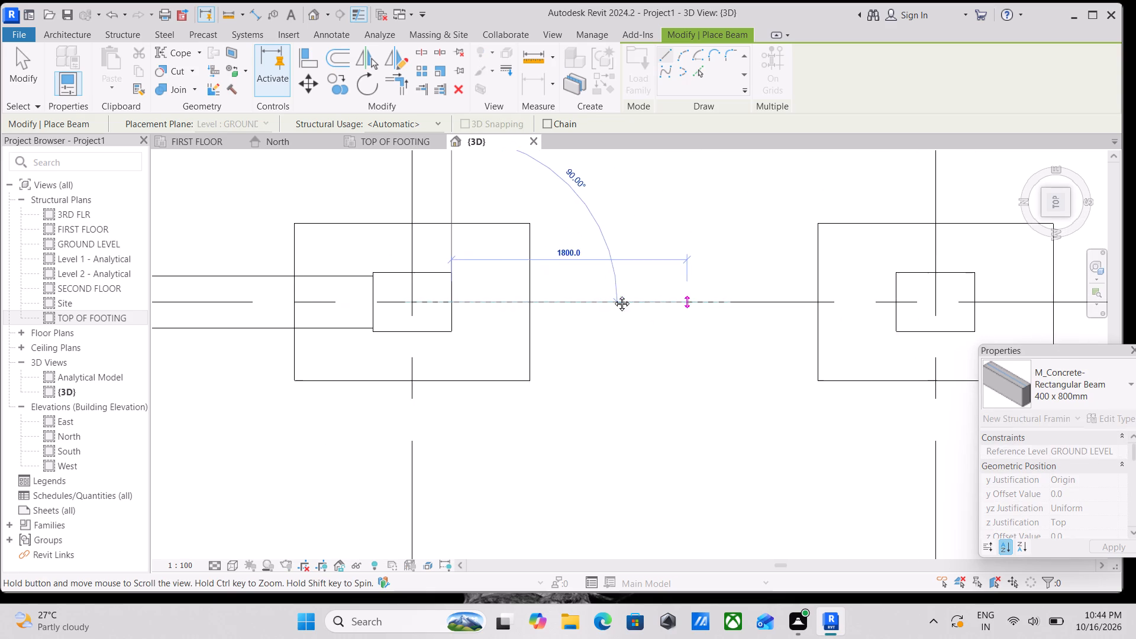
pyautogui.moveTo(613, 295); pyautogui.dragTo(598, 295, button='middle')
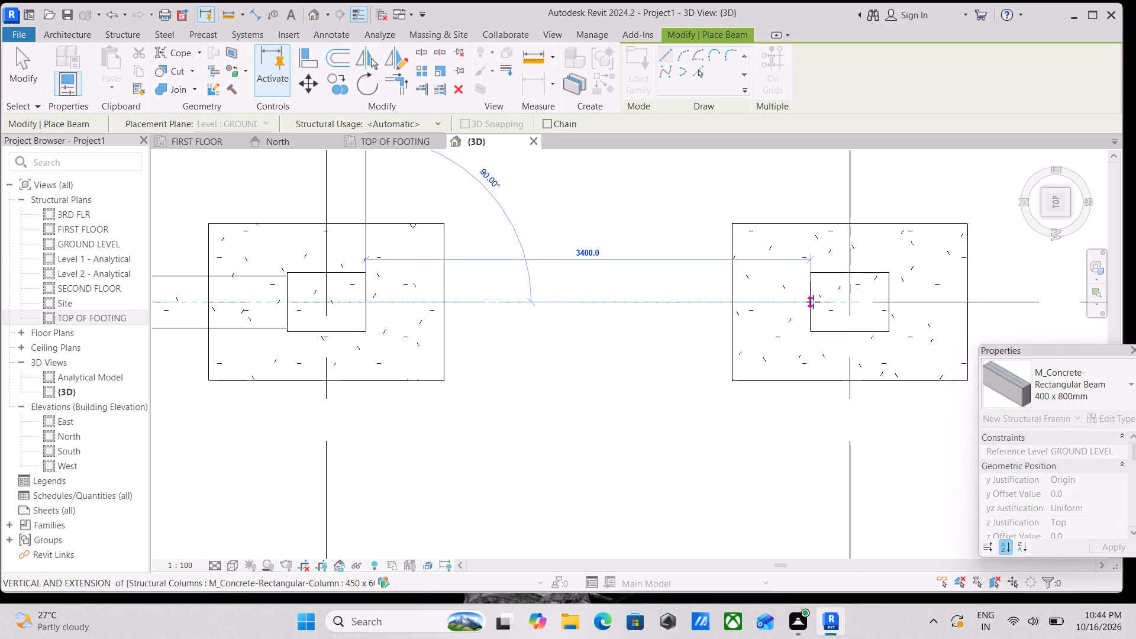
pyautogui.click(813, 302)
# Complete the grid 2 beam line with a 400 x 800mm beam between the fourth column and the far edge column.
pyautogui.scroll(-3, 813, 302)
pyautogui.moveTo(813, 302); pyautogui.dragTo(674, 283, button='middle')
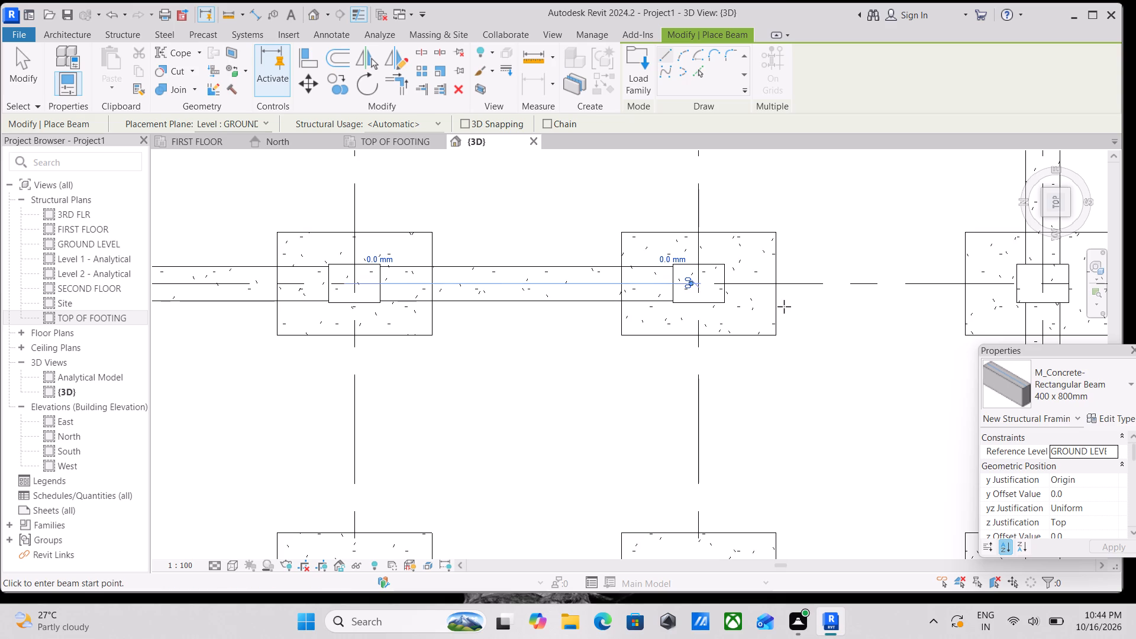
pyautogui.scroll(7, 740, 268)
pyautogui.click(704, 293)
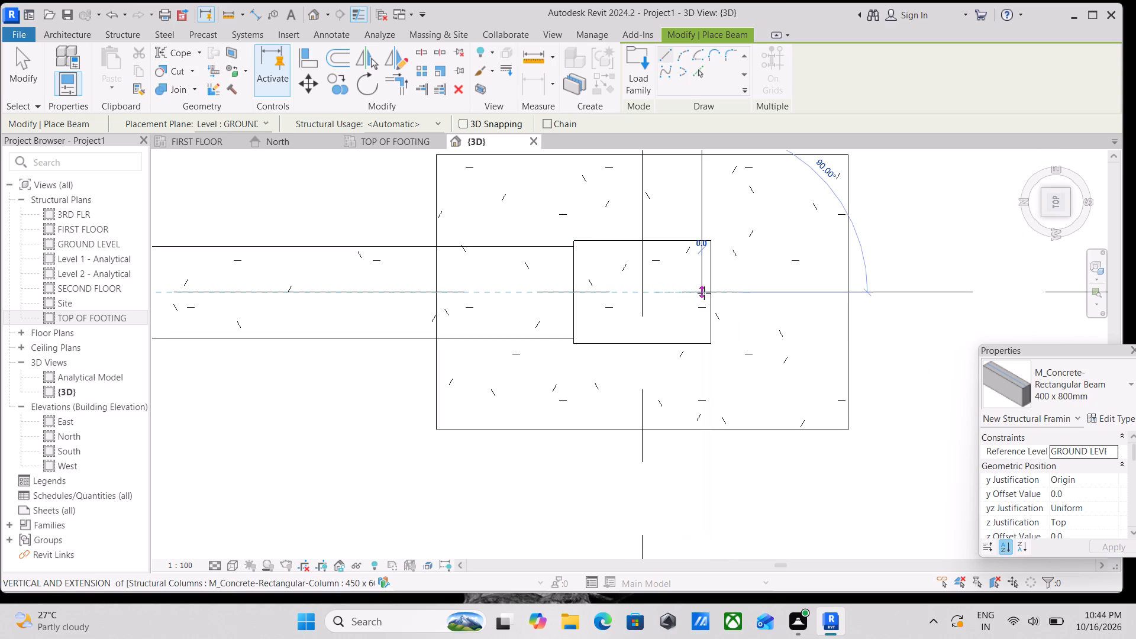
pyautogui.moveTo(867, 296); pyautogui.dragTo(763, 298, button='middle')
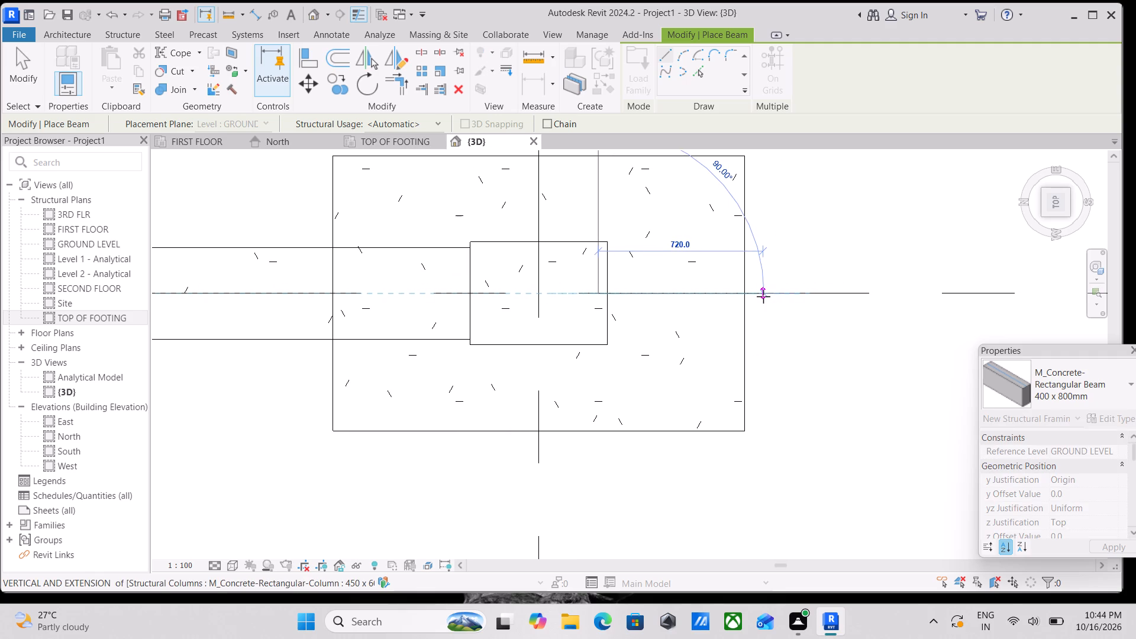
pyautogui.scroll(-1, 942, 305)
pyautogui.moveTo(909, 304); pyautogui.dragTo(550, 308, button='middle')
pyautogui.moveTo(847, 288); pyautogui.dragTo(672, 294, button='middle')
pyautogui.click(801, 301)
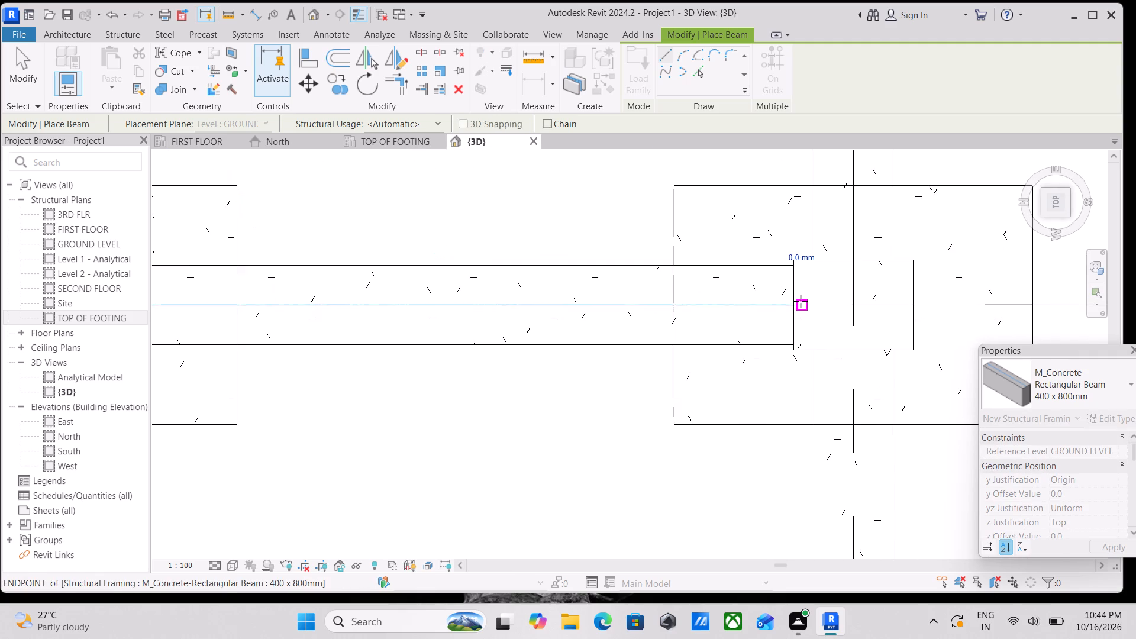
# Draw a 400 x 800mm beam about 3480 mm long along grid 3 between the first and second columns from the bubble.
pyautogui.scroll(-6, 801, 301)
pyautogui.scroll(-9, 682, 302)
pyautogui.moveTo(670, 302); pyautogui.dragTo(797, 306, button='middle')
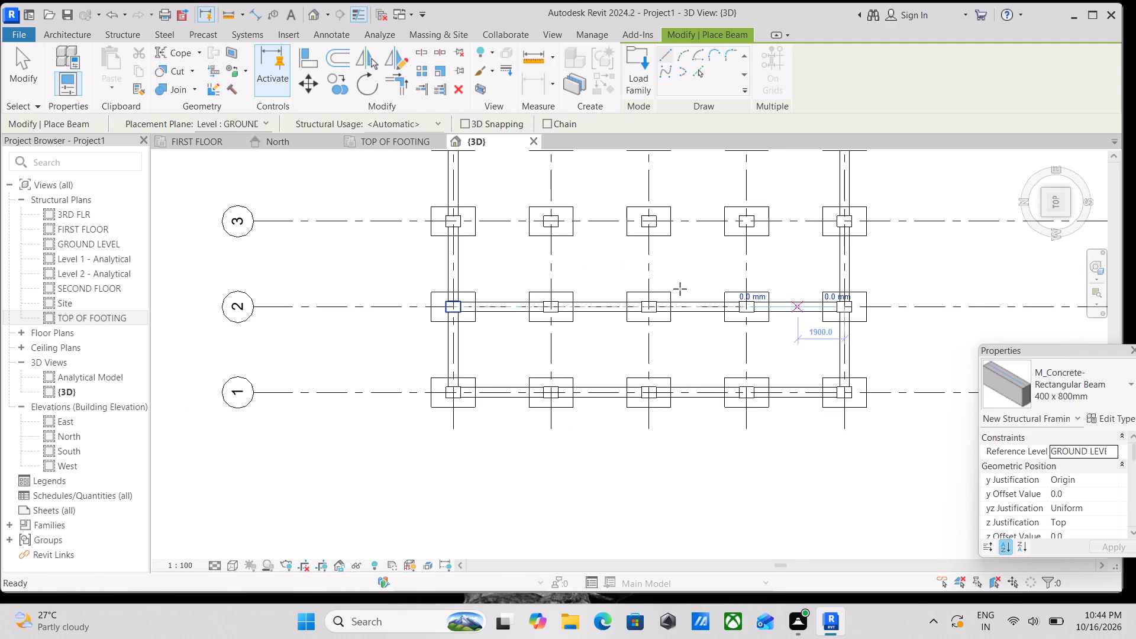
pyautogui.moveTo(602, 273); pyautogui.dragTo(698, 343, button='middle')
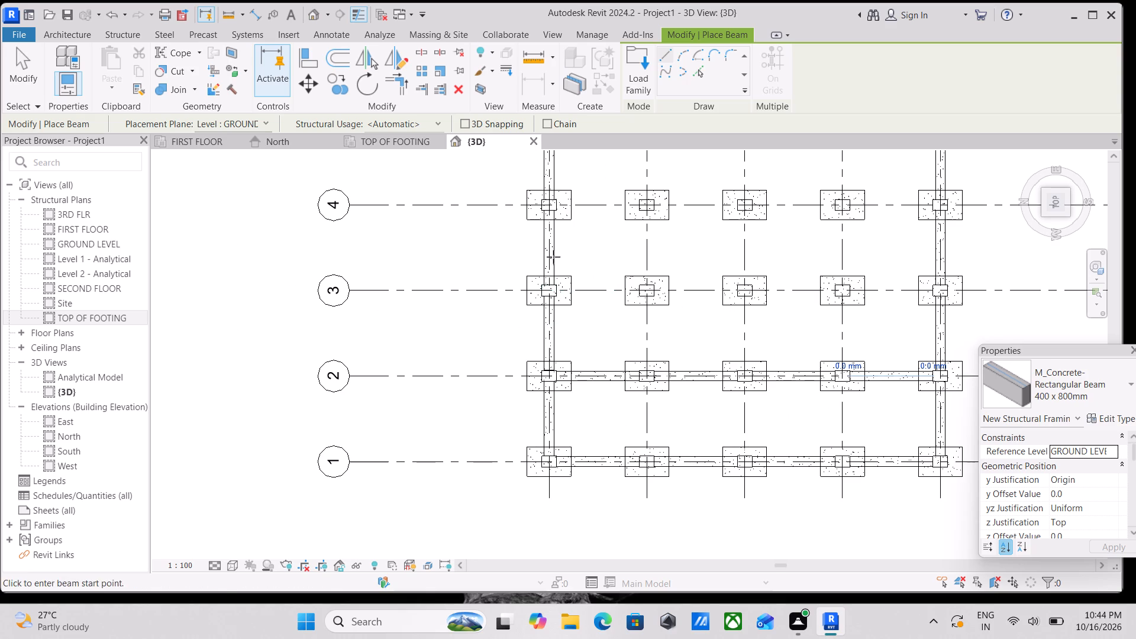
pyautogui.scroll(3, 553, 257)
pyautogui.scroll(12, 559, 335)
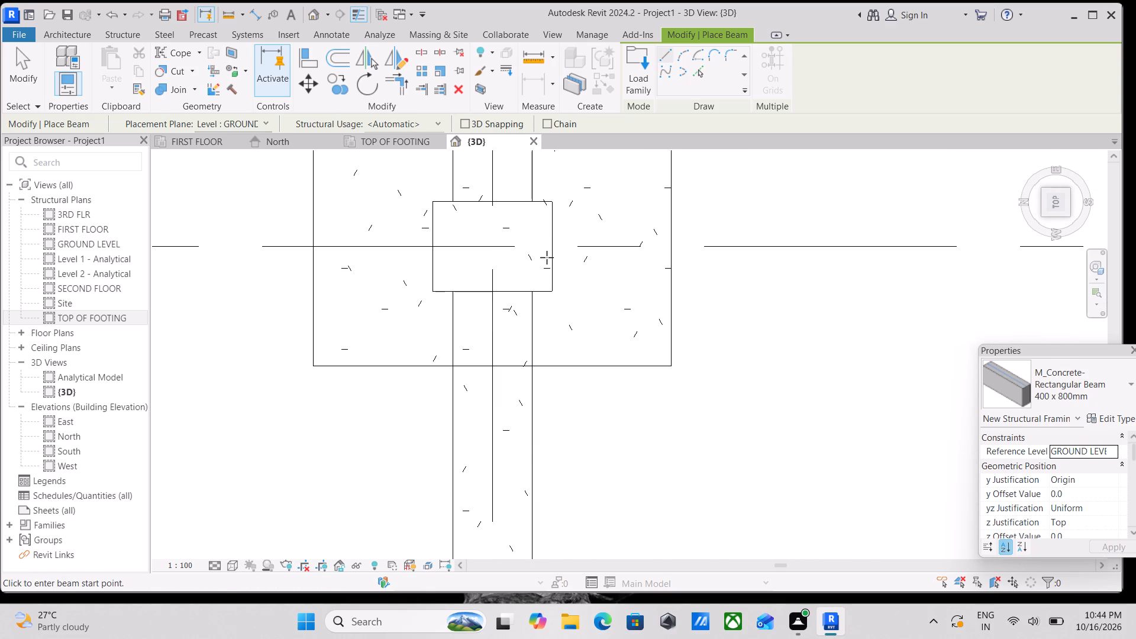
pyautogui.click(546, 245)
pyautogui.moveTo(737, 255); pyautogui.dragTo(510, 251, button='middle')
pyautogui.moveTo(789, 239); pyautogui.dragTo(593, 244, button='middle')
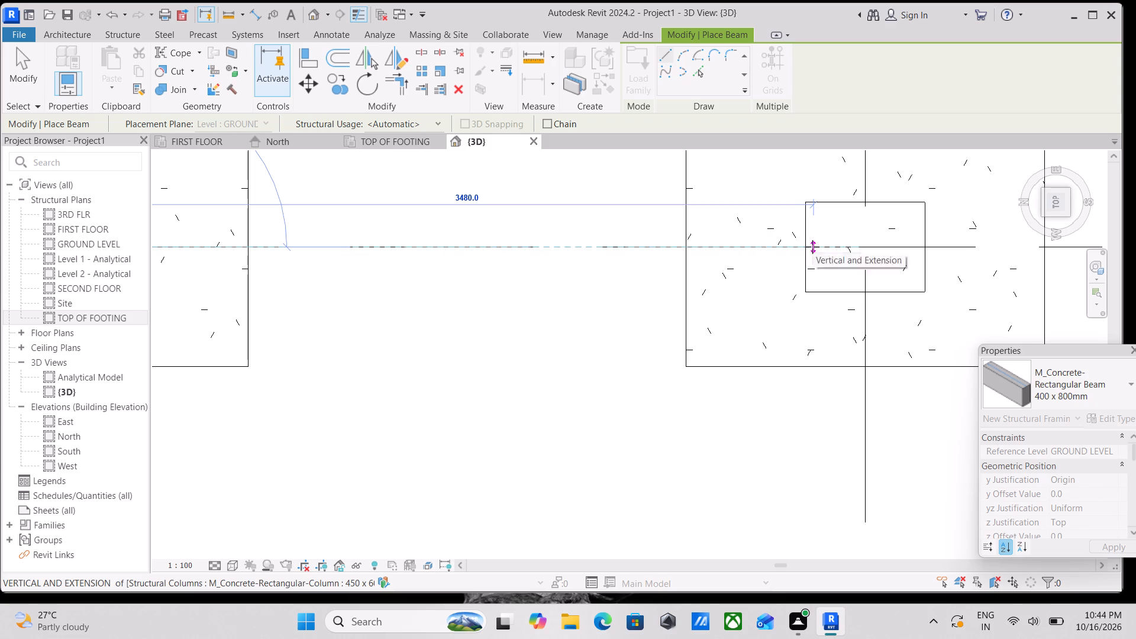
pyautogui.click(812, 247)
# Draw a beam about 3400 mm long along grid 3 between the facing sides of the second and third columns from the bubble.
pyautogui.scroll(-5, 812, 247)
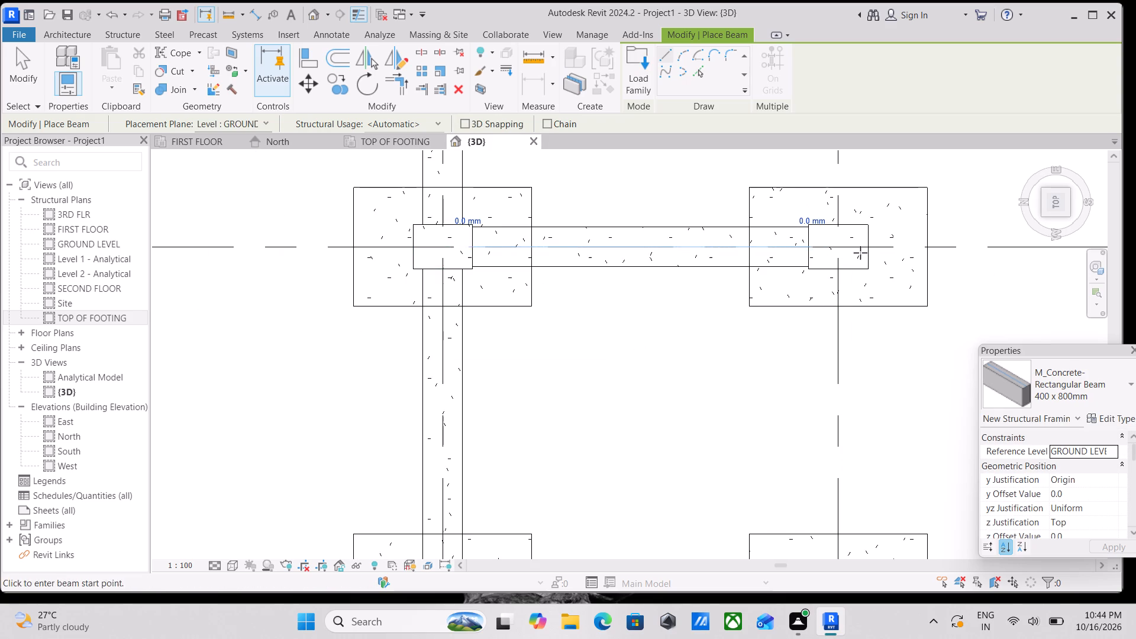
pyautogui.click(867, 246)
pyautogui.moveTo(941, 241); pyautogui.dragTo(708, 243, button='middle')
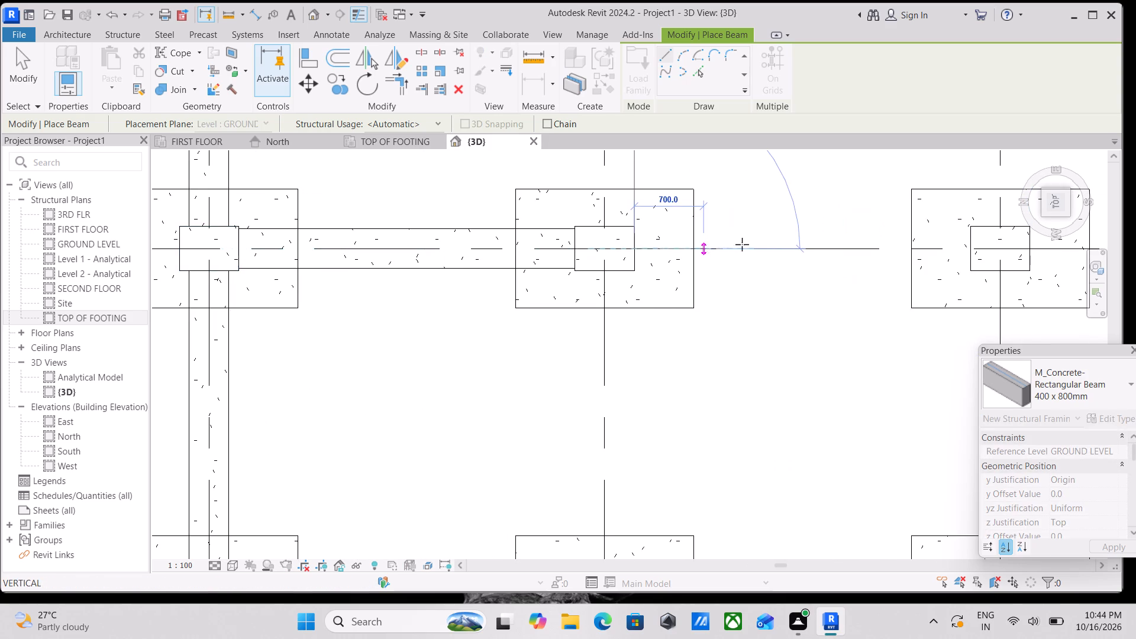
pyautogui.scroll(-1, 837, 244)
pyautogui.moveTo(837, 244); pyautogui.dragTo(687, 259, button='middle')
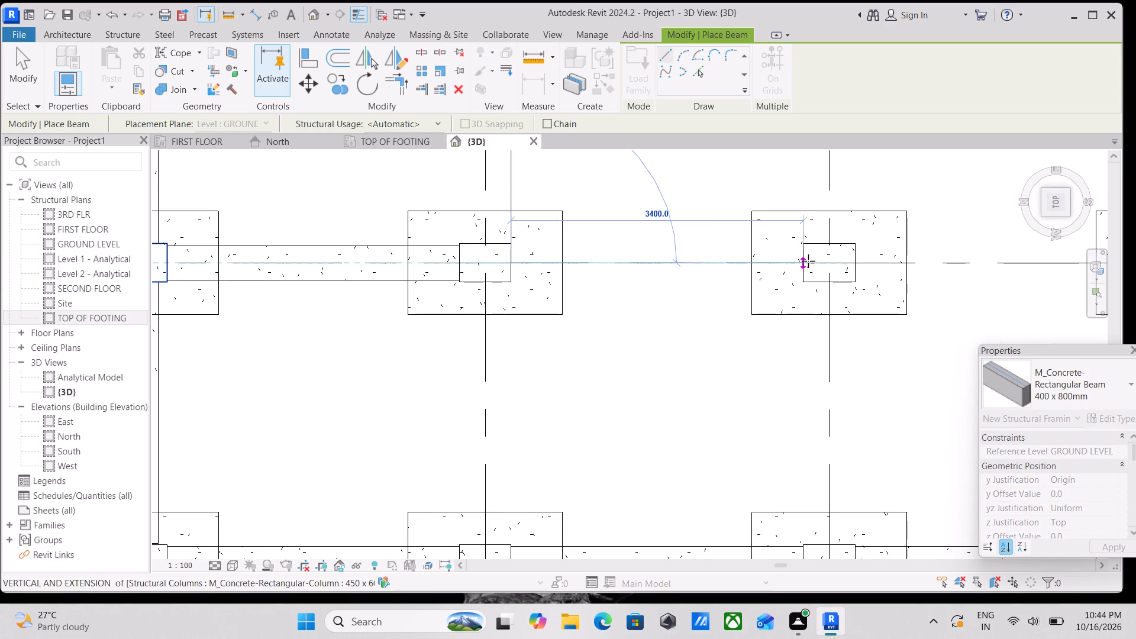
pyautogui.click(808, 261)
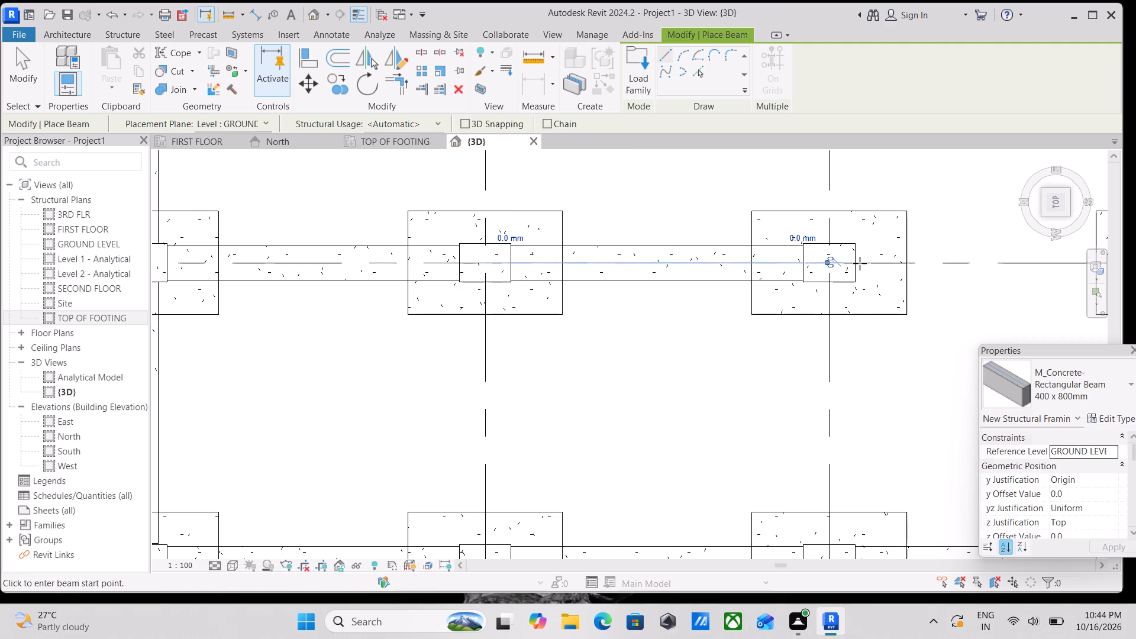
# Draw a 400 x 800mm beam along grid 3 between the facing sides of the third and fourth columns from the bubble.
pyautogui.click(855, 264)
pyautogui.moveTo(959, 266); pyautogui.dragTo(642, 267, button='middle')
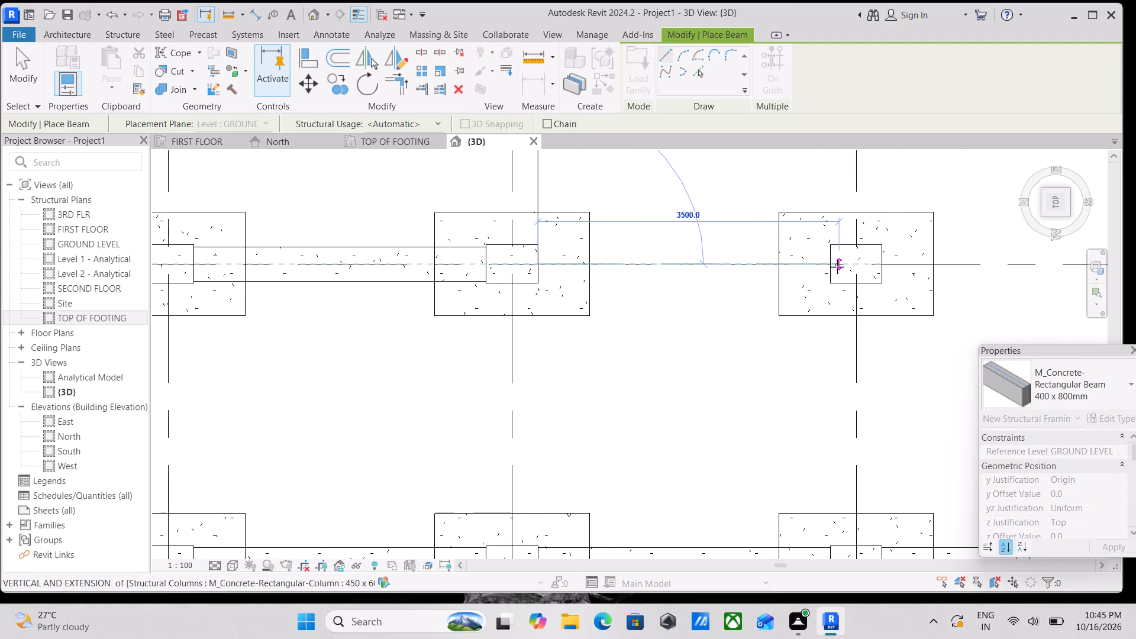
pyautogui.scroll(3, 833, 267)
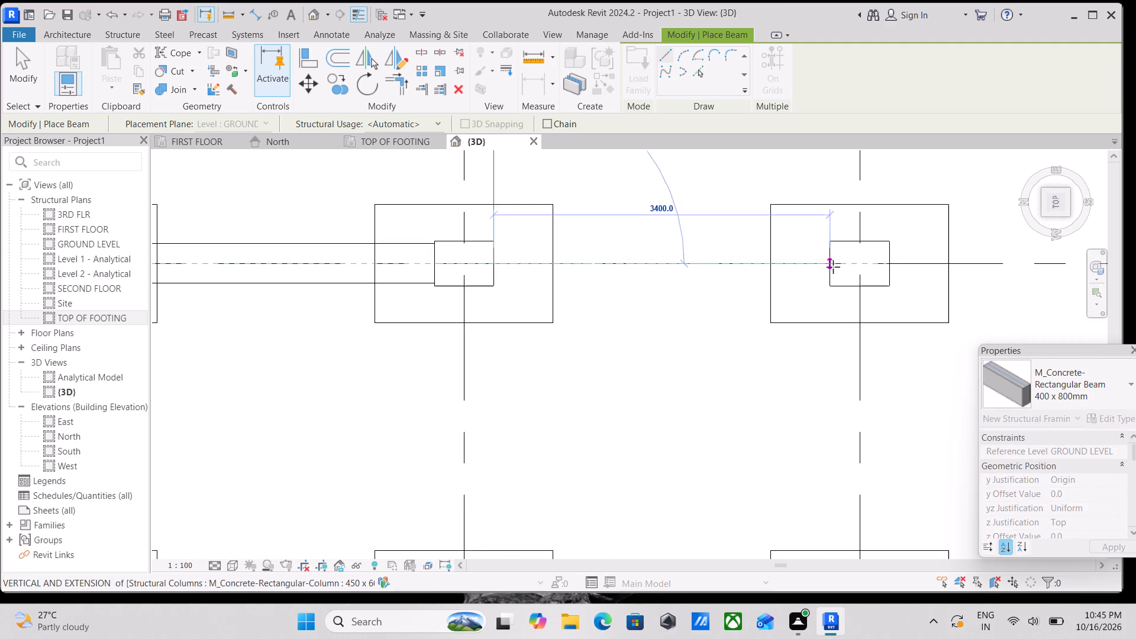
pyautogui.click(837, 263)
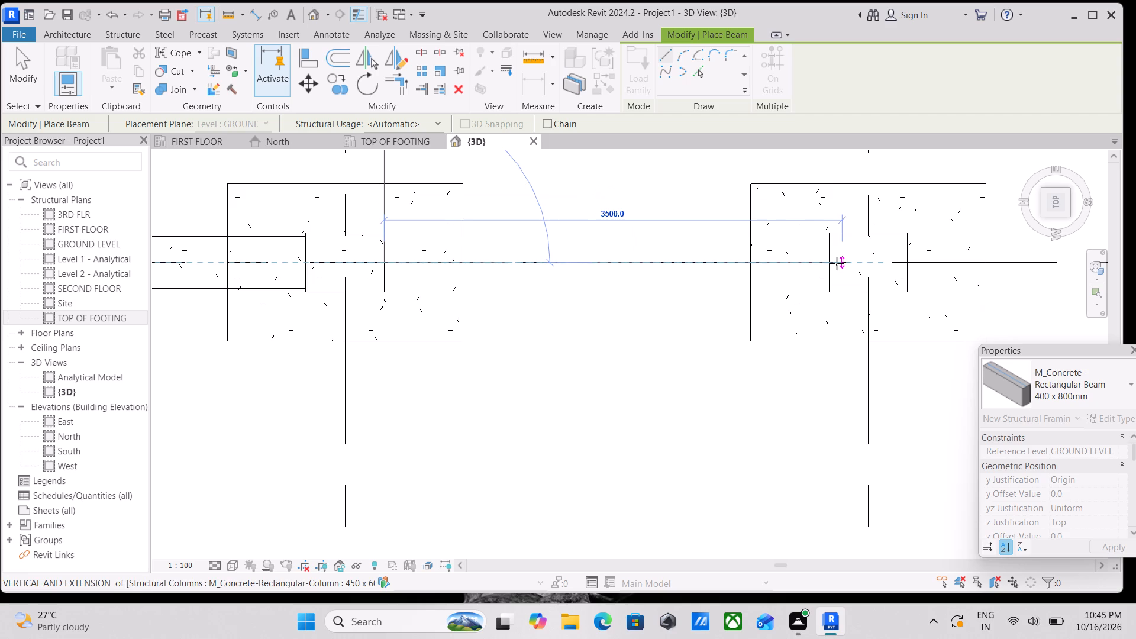
# Complete the grid 3 beam line with a beam about 3480 mm long between the fourth column and the far edge column.
pyautogui.scroll(-2, 865, 273)
pyautogui.moveTo(864, 273); pyautogui.dragTo(697, 303, button='middle')
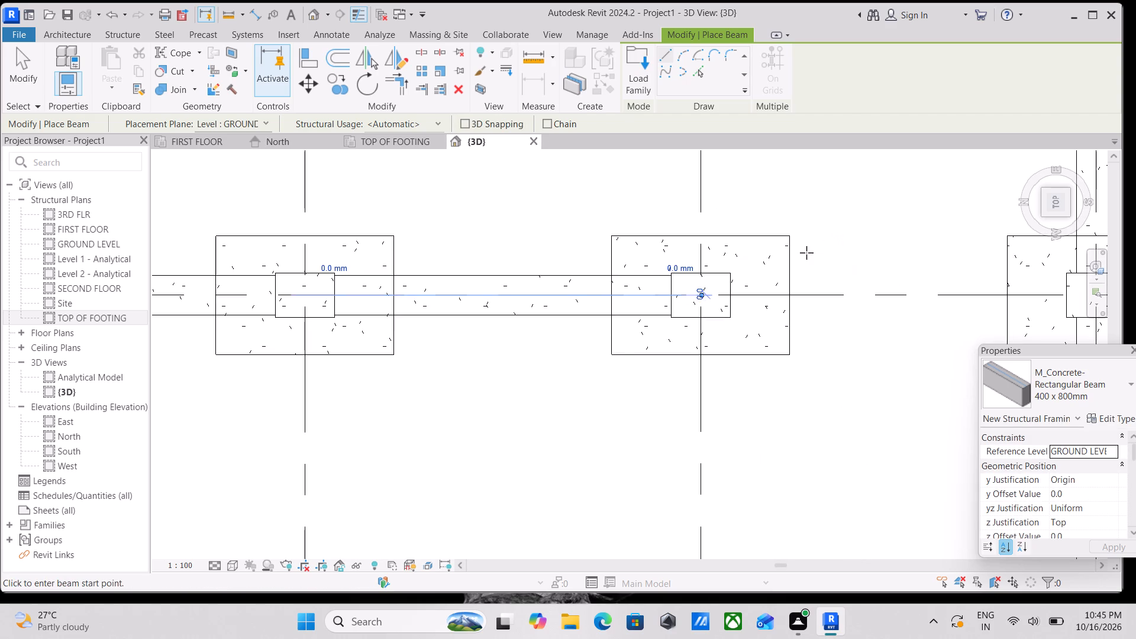
pyautogui.scroll(-1, 801, 262)
pyautogui.scroll(6, 731, 301)
pyautogui.click(745, 280)
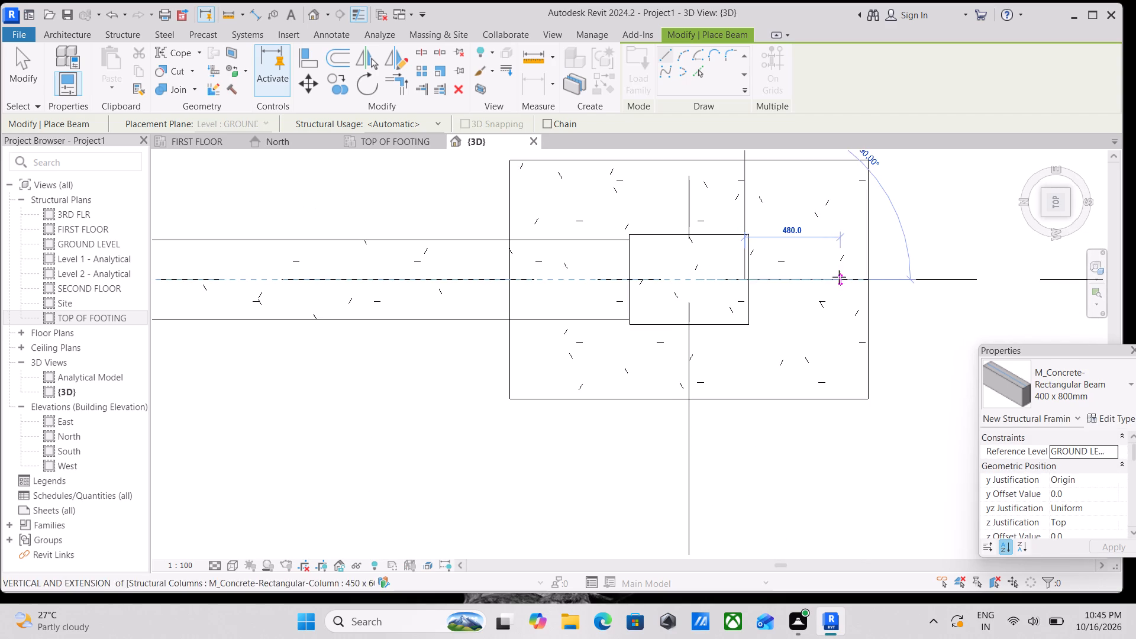
pyautogui.moveTo(839, 277); pyautogui.dragTo(467, 286, button='middle')
pyautogui.moveTo(749, 284); pyautogui.dragTo(501, 289, button='middle')
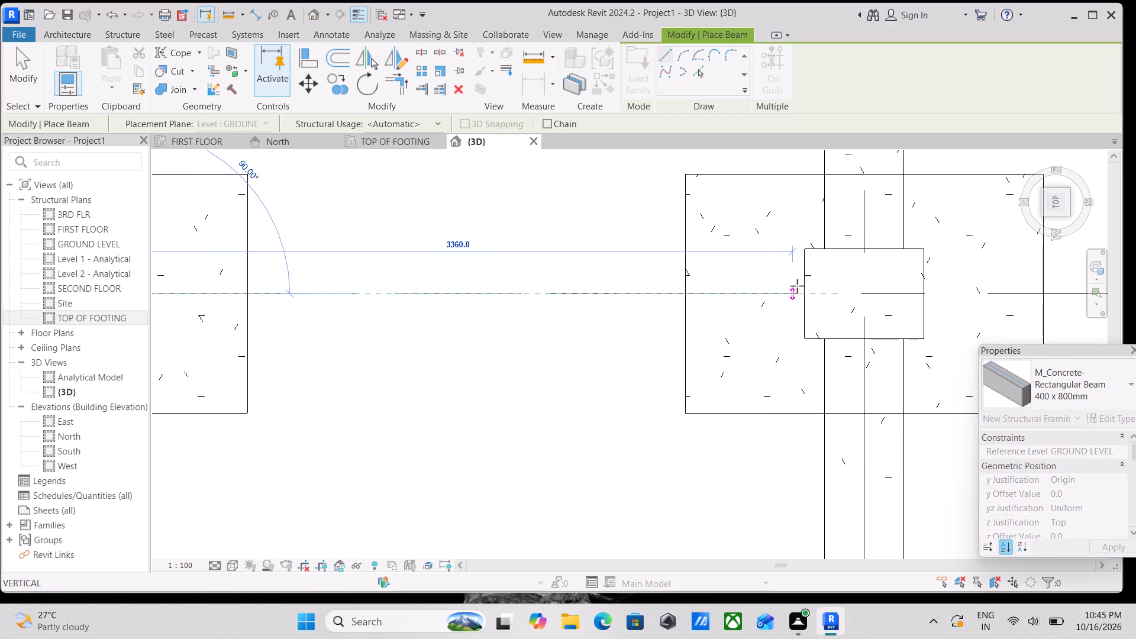
pyautogui.click(815, 292)
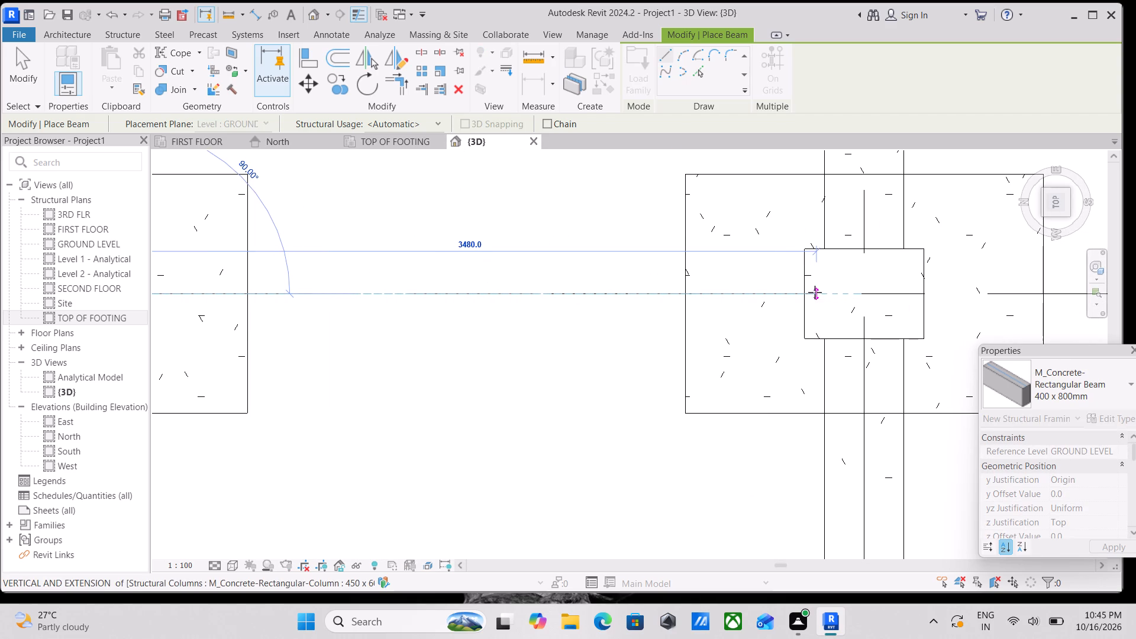
pyautogui.scroll(-10, 814, 297)
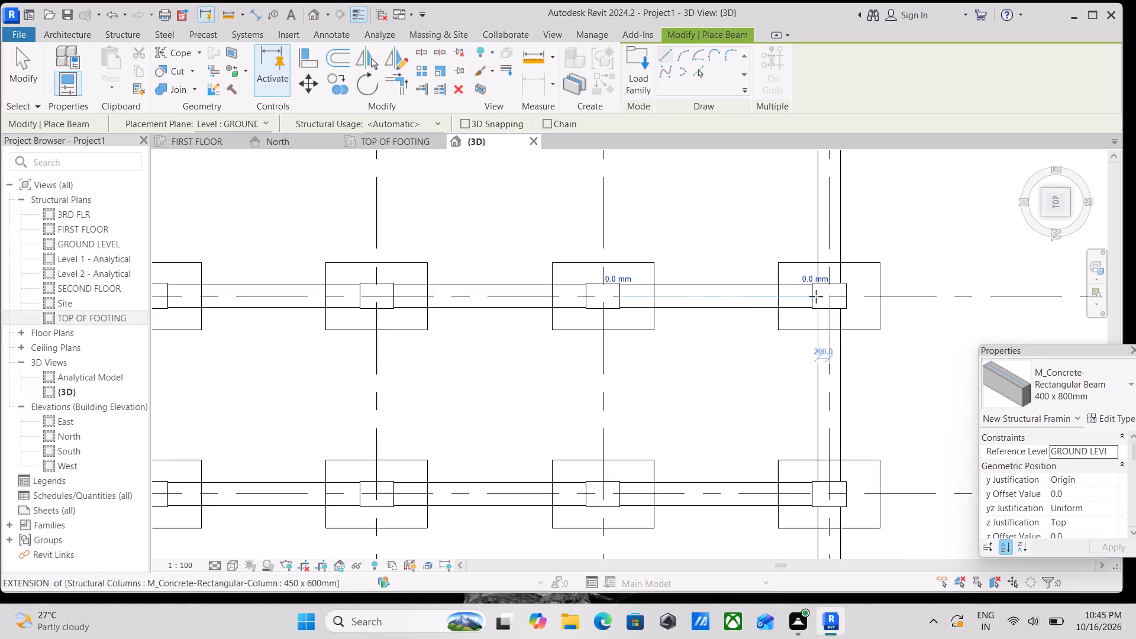
pyautogui.scroll(-4, 816, 296)
pyautogui.press('Escape')
pyautogui.scroll(-1, 818, 279)
pyautogui.scroll(10, 827, 280)
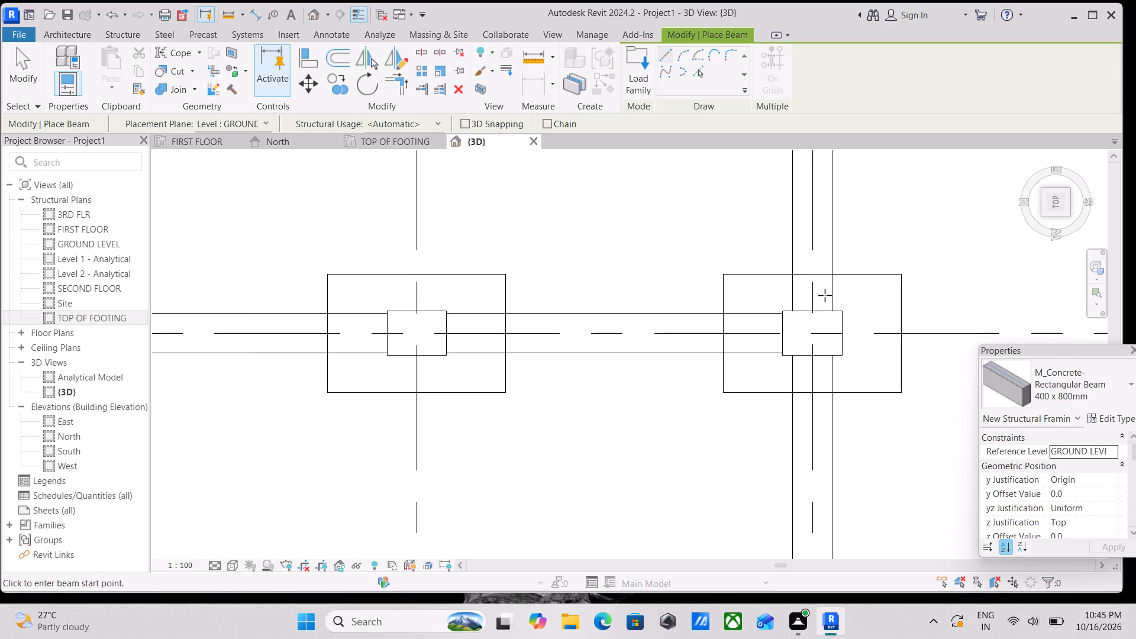
# Draw a 400 x 800mm beam about 3440 mm long along grid 4 between the first and second columns from the bubble.
pyautogui.scroll(-14, 801, 312)
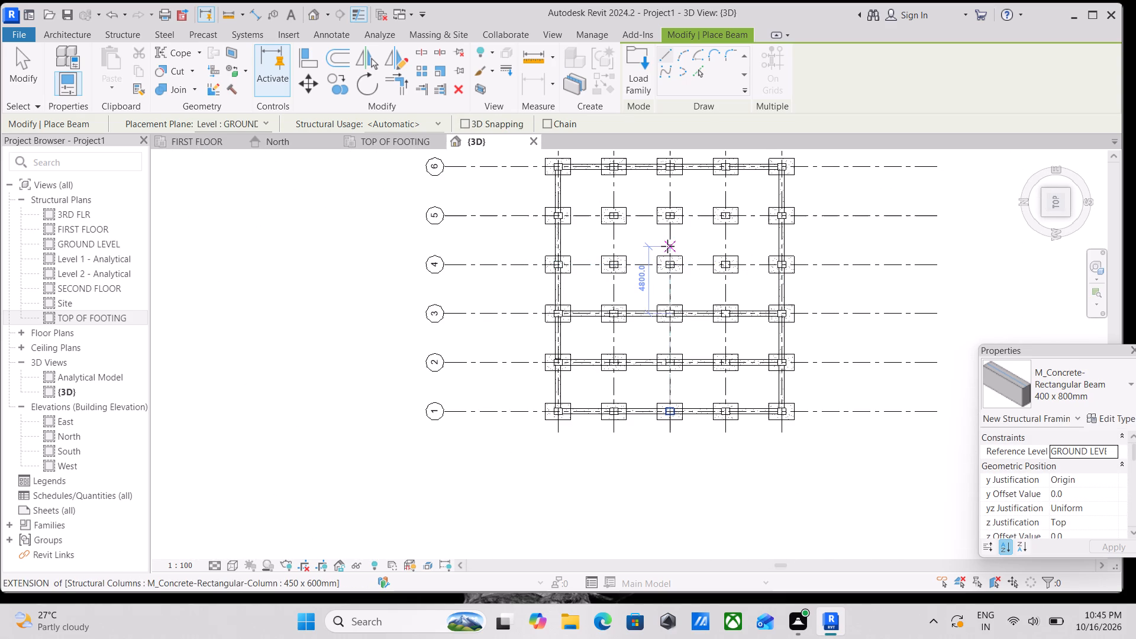
pyautogui.moveTo(667, 246); pyautogui.dragTo(709, 309, button='middle')
pyautogui.scroll(8, 623, 345)
pyautogui.scroll(3, 577, 312)
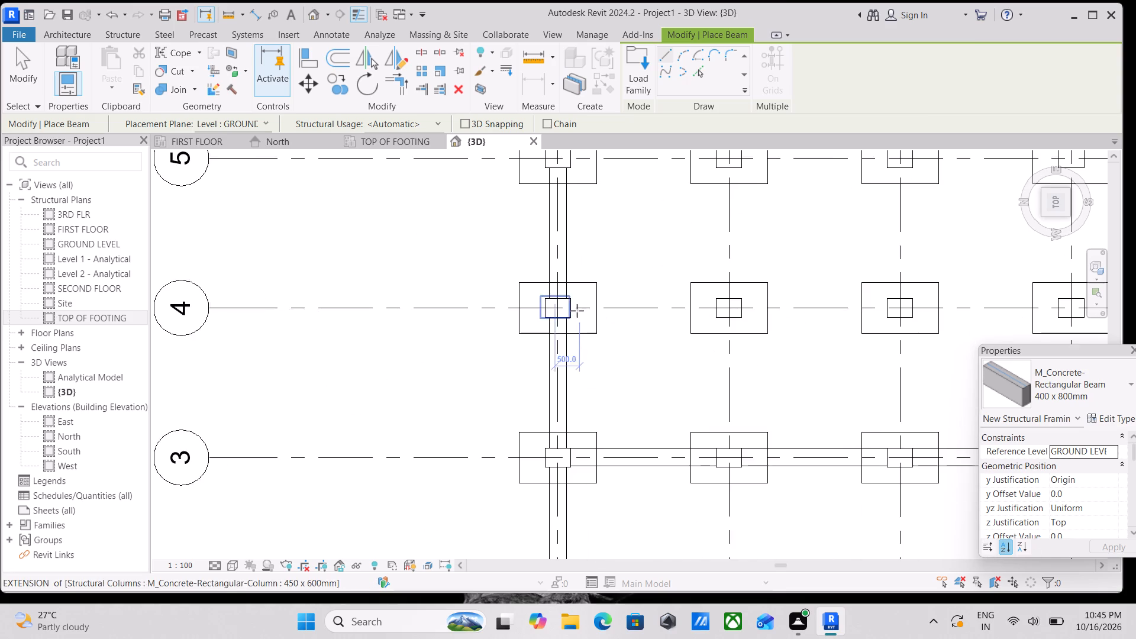
pyautogui.scroll(9, 577, 311)
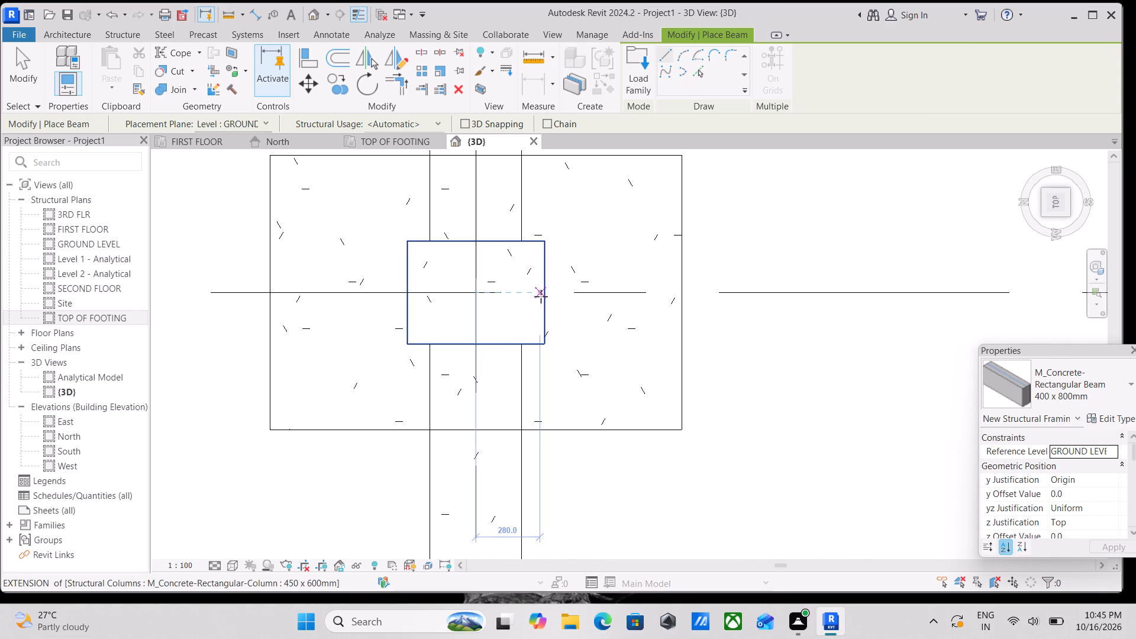
pyautogui.click(544, 296)
pyautogui.moveTo(609, 279); pyautogui.dragTo(275, 293, button='middle')
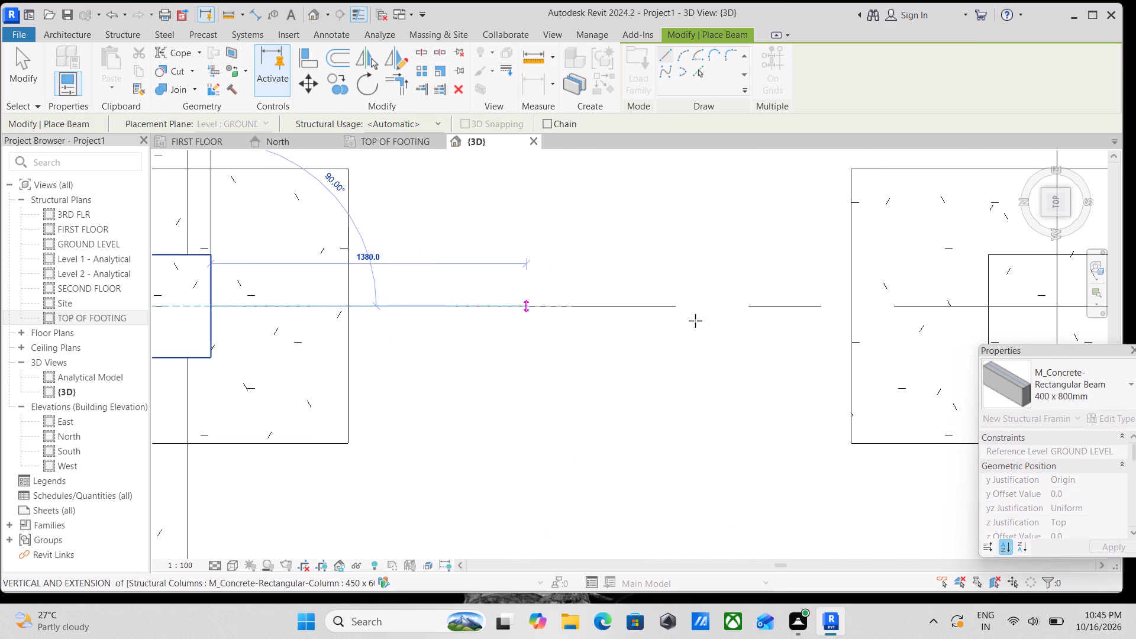
pyautogui.moveTo(725, 323); pyautogui.dragTo(562, 312, button='middle')
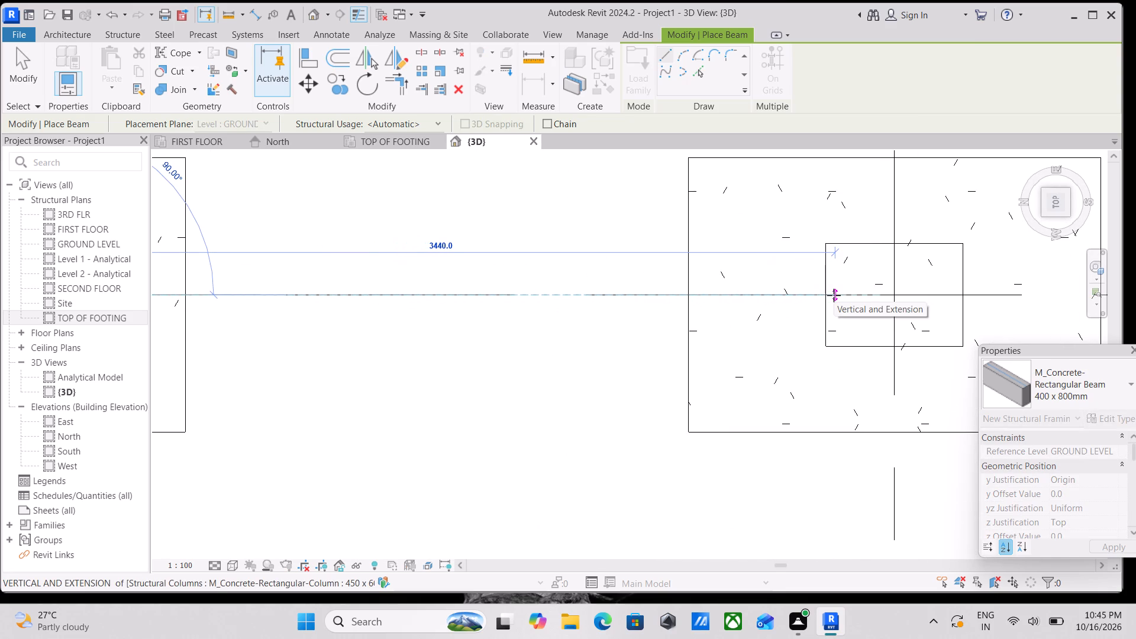
pyautogui.click(834, 295)
# Draw a beam about 3400 mm long along grid 4 between the facing sides of the second and third columns from the bubble.
pyautogui.scroll(-7, 837, 296)
pyautogui.moveTo(837, 288); pyautogui.dragTo(592, 275, button='middle')
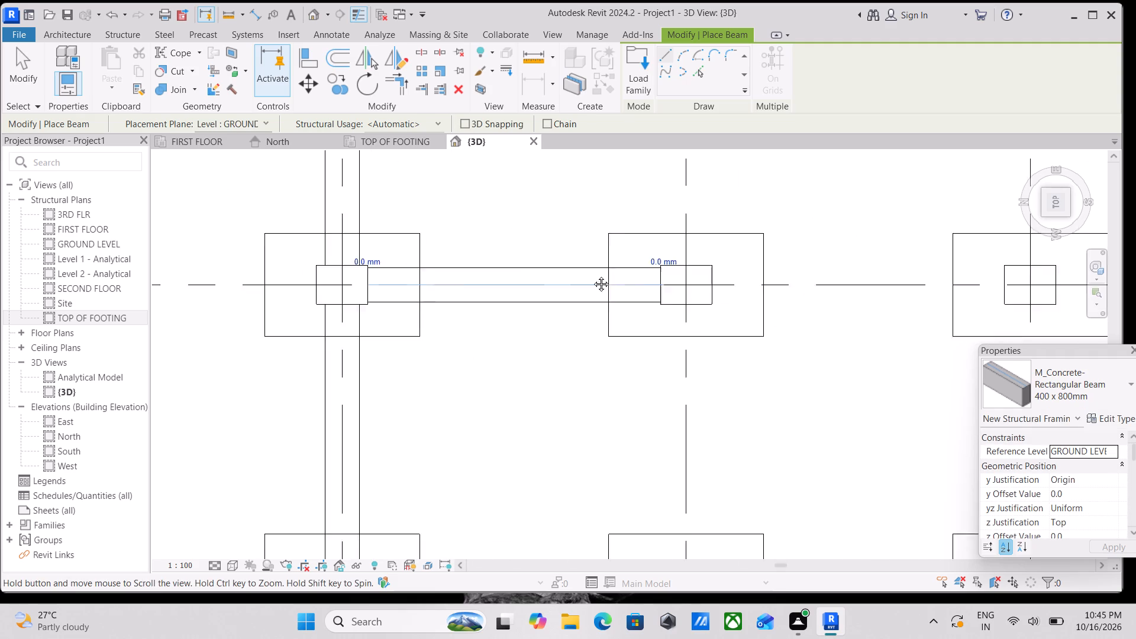
pyautogui.moveTo(592, 275); pyautogui.dragTo(583, 275, button='middle')
pyautogui.click(629, 277)
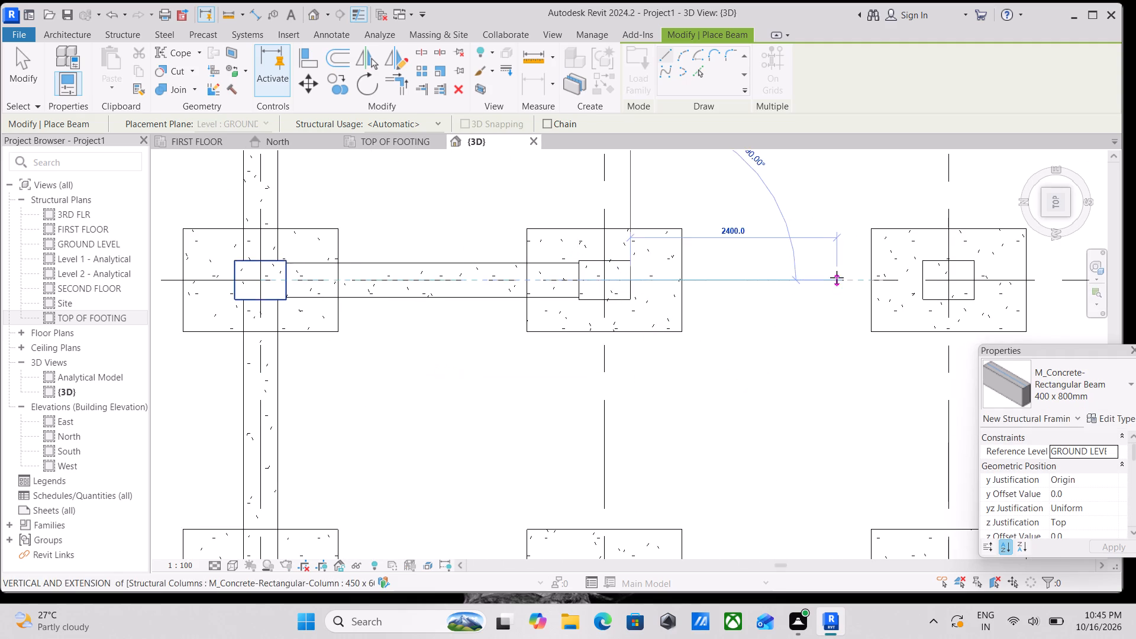
pyautogui.moveTo(837, 277); pyautogui.dragTo(676, 279, button='middle')
pyautogui.click(767, 280)
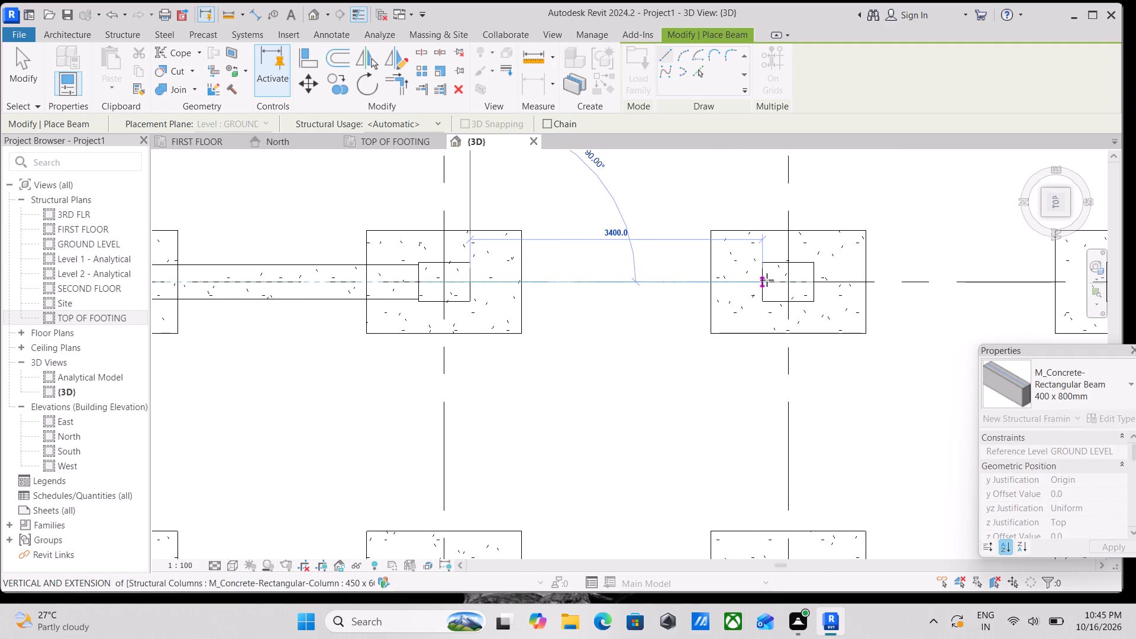
# Draw a 400 x 800mm beam about 3500 mm long along grid 4 between the third and fourth columns from the bubble.
pyautogui.click(812, 282)
pyautogui.moveTo(812, 282); pyautogui.dragTo(627, 289, button='middle')
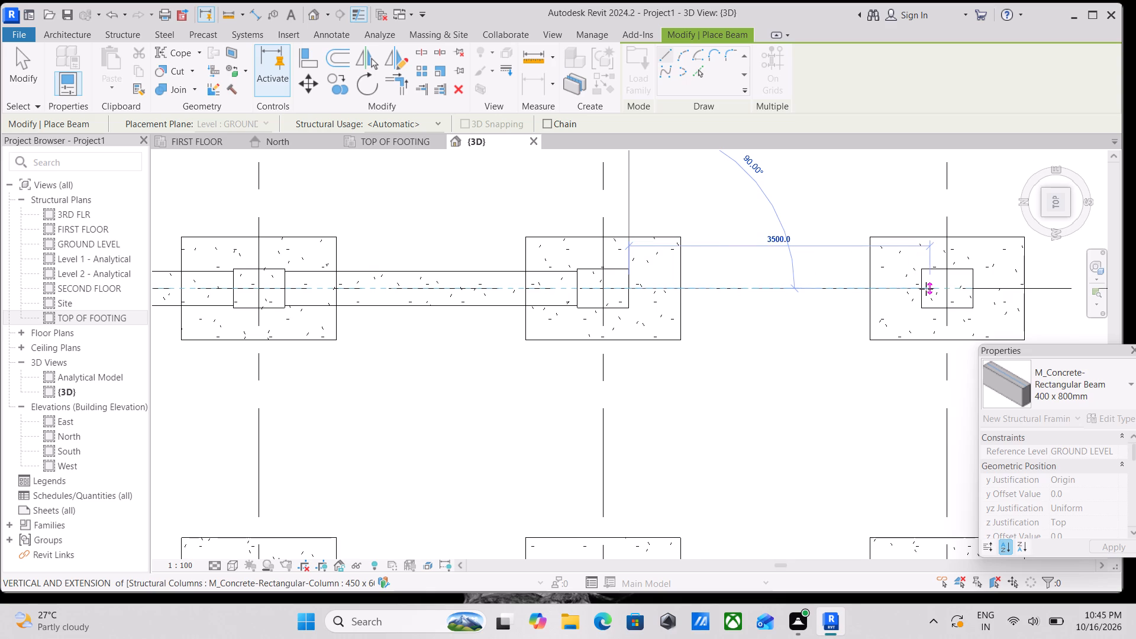
pyautogui.click(926, 289)
# Complete the grid 4 beam line with a 400 x 800mm beam between the fourth column and the far edge column.
pyautogui.scroll(-2, 926, 286)
pyautogui.moveTo(926, 286); pyautogui.dragTo(877, 287, button='middle')
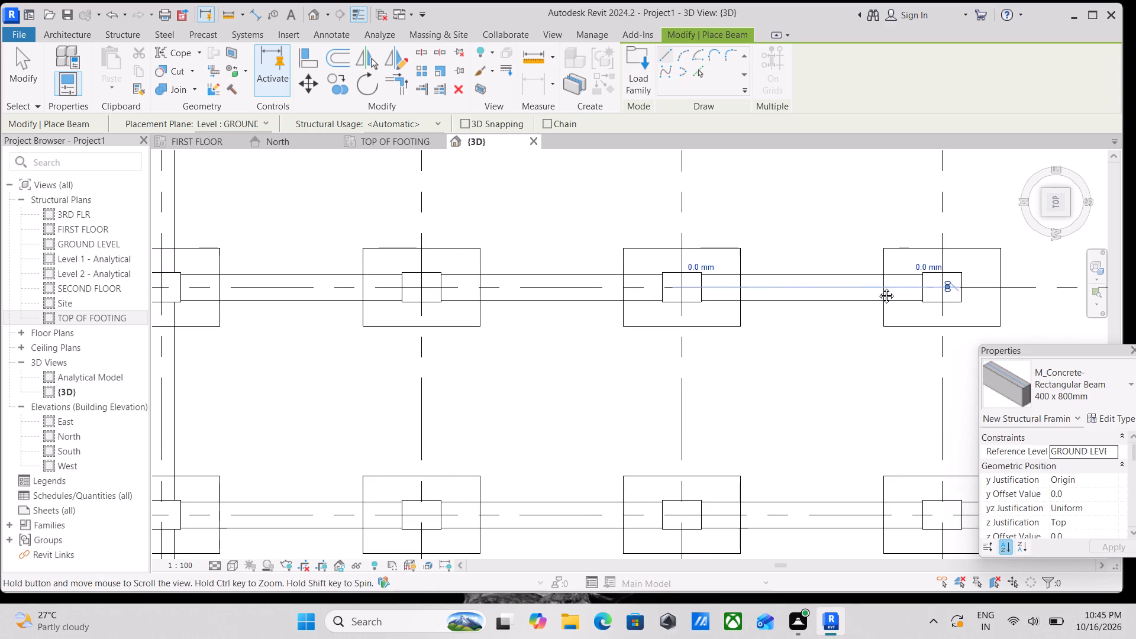
pyautogui.moveTo(877, 287); pyautogui.dragTo(647, 295, button='middle')
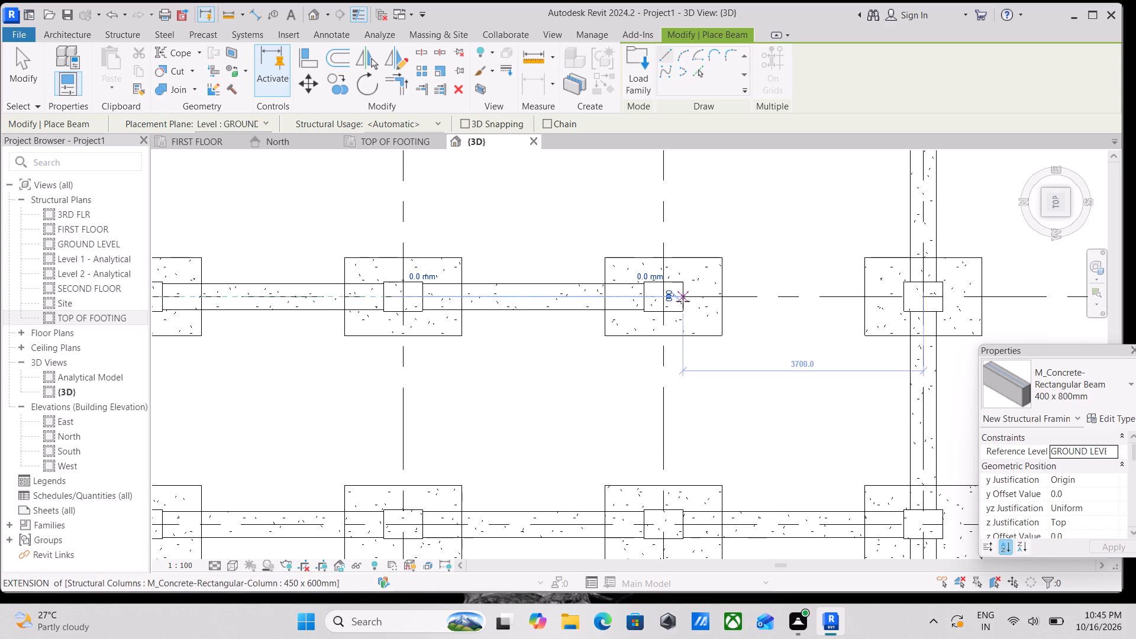
pyautogui.scroll(7, 683, 301)
pyautogui.click(681, 290)
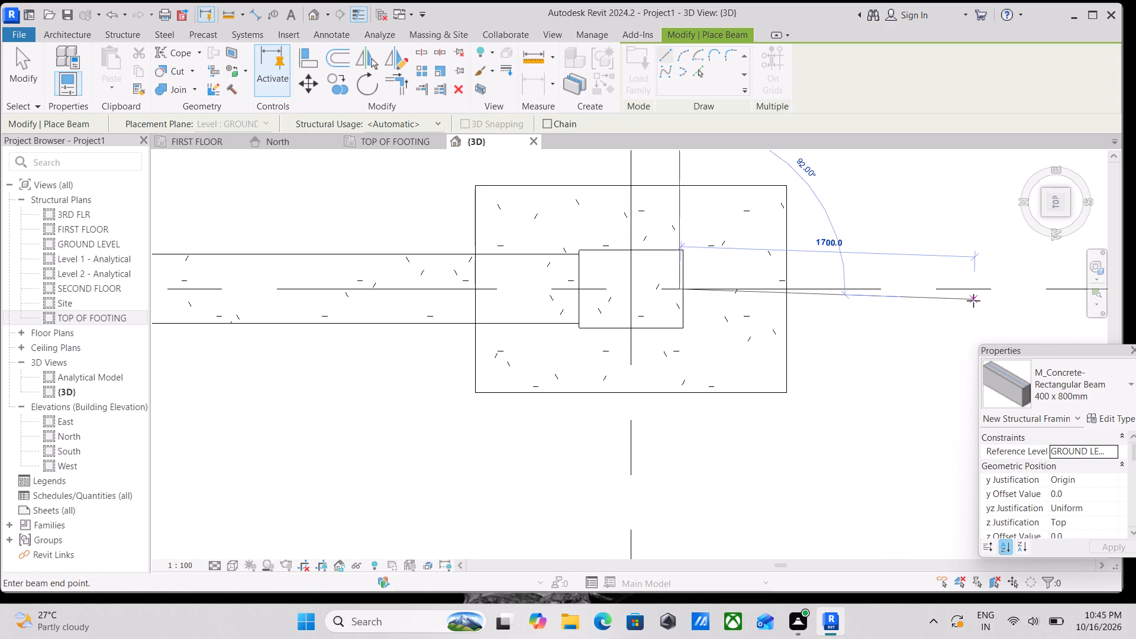
pyautogui.moveTo(973, 301); pyautogui.dragTo(659, 291, button='middle')
pyautogui.moveTo(830, 244); pyautogui.dragTo(625, 266, button='middle')
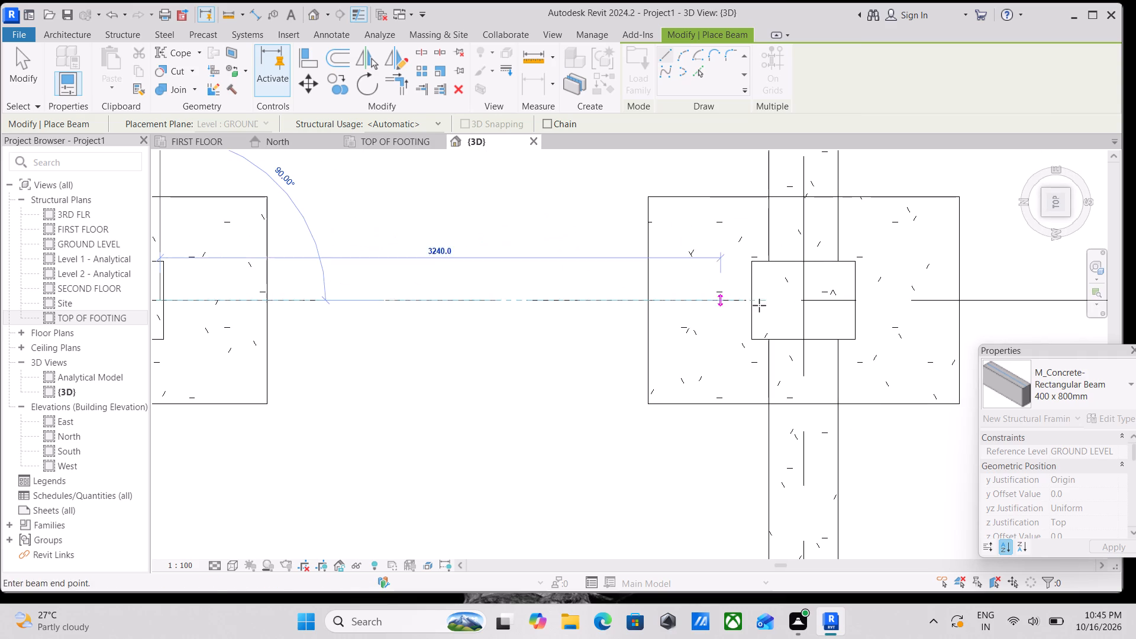
pyautogui.click(757, 301)
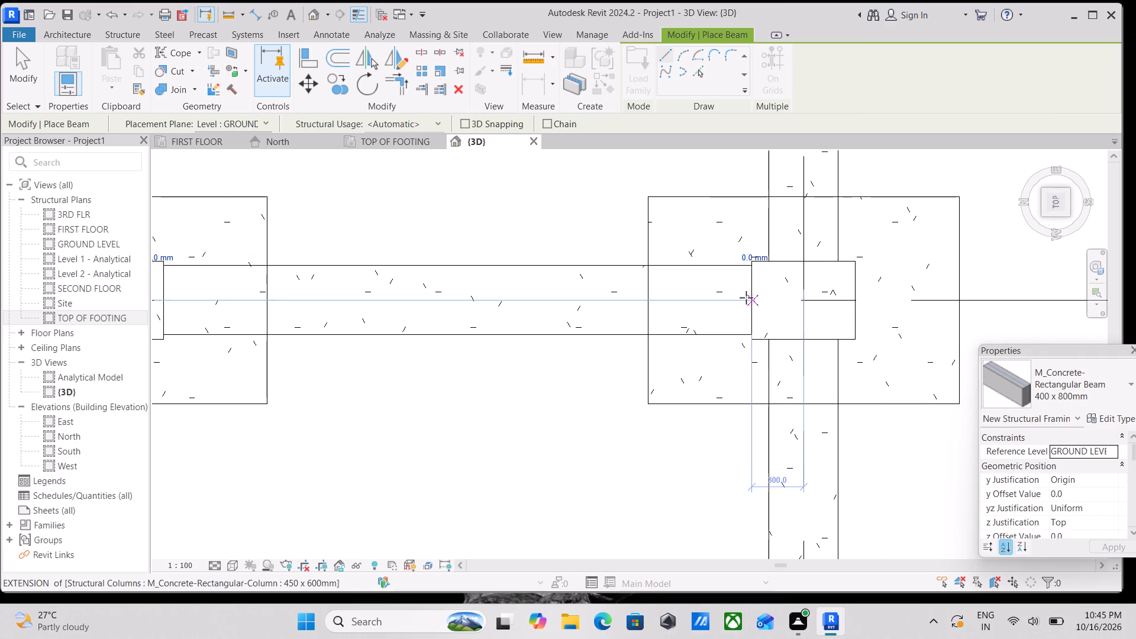
# Draw a 400 x 800mm beam about 3400 mm long along grid 5 between the first and second columns from the bubble.
pyautogui.scroll(-4, 542, 282)
pyautogui.scroll(-7, 458, 282)
pyautogui.moveTo(441, 280); pyautogui.dragTo(693, 300, button='middle')
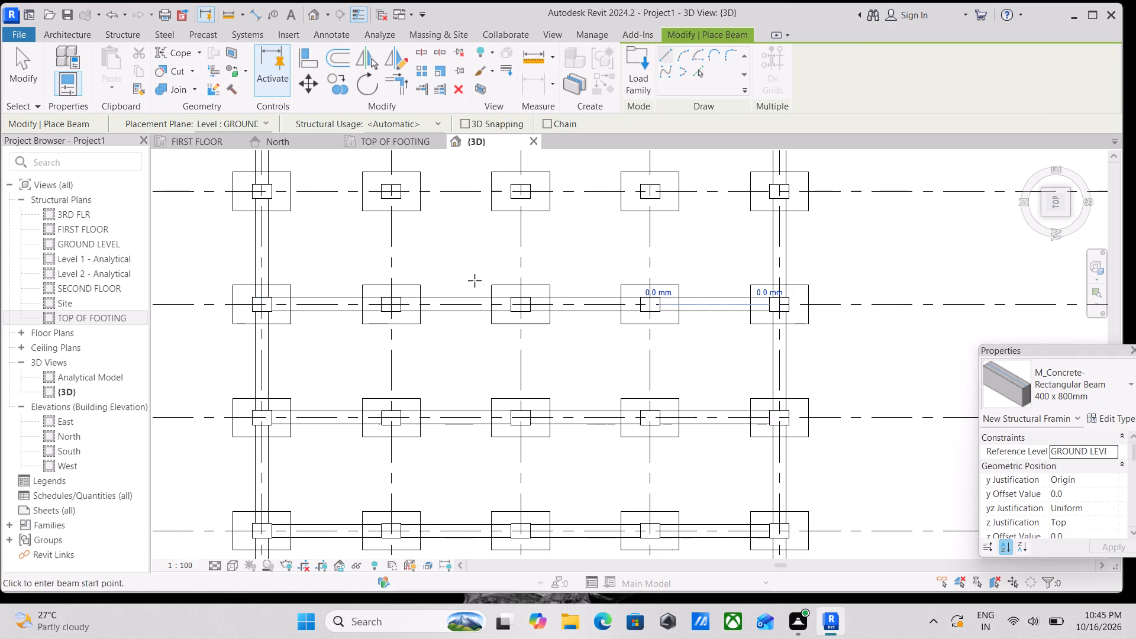
pyautogui.moveTo(475, 280); pyautogui.dragTo(657, 314, button='middle')
pyautogui.scroll(-2, 607, 282)
pyautogui.moveTo(607, 282); pyautogui.dragTo(626, 363, button='middle')
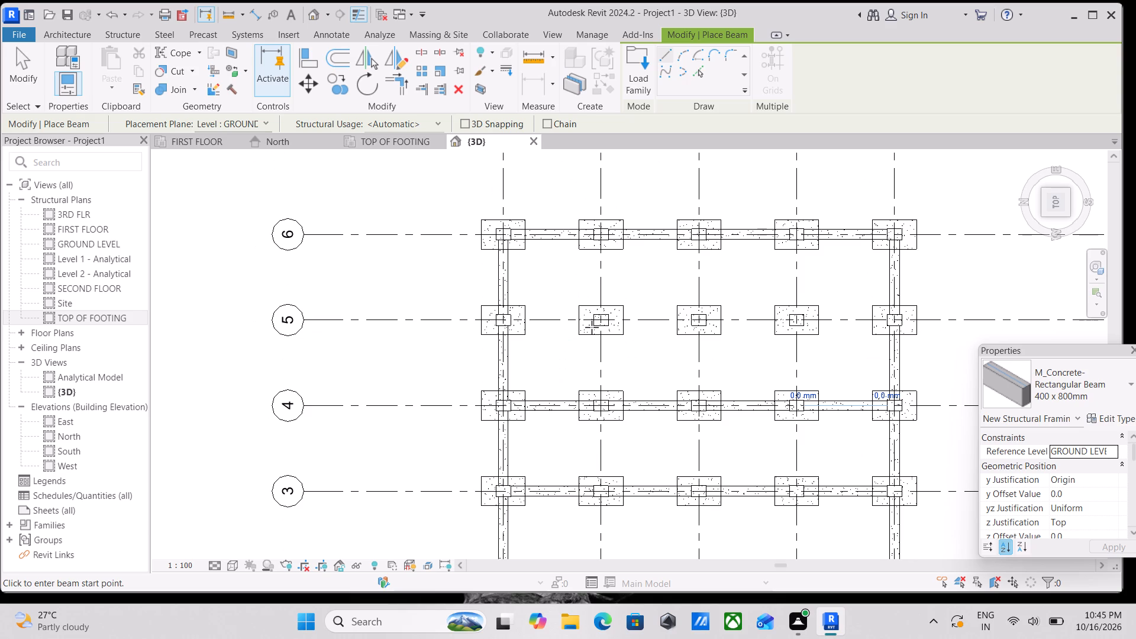
pyautogui.scroll(6, 492, 335)
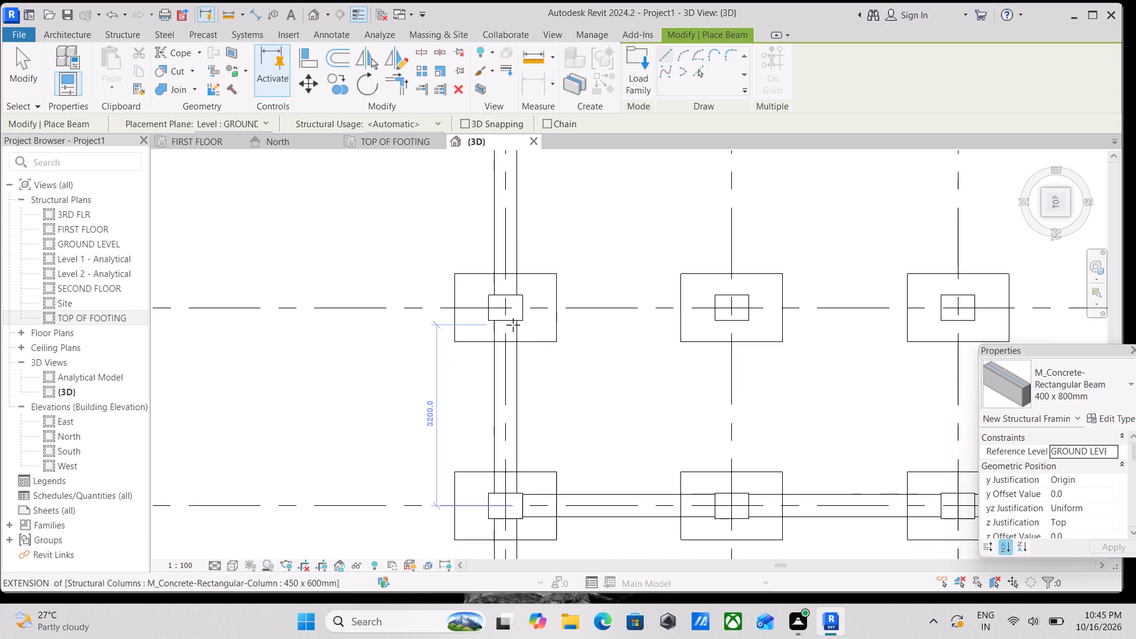
pyautogui.scroll(6, 513, 325)
pyautogui.click(524, 299)
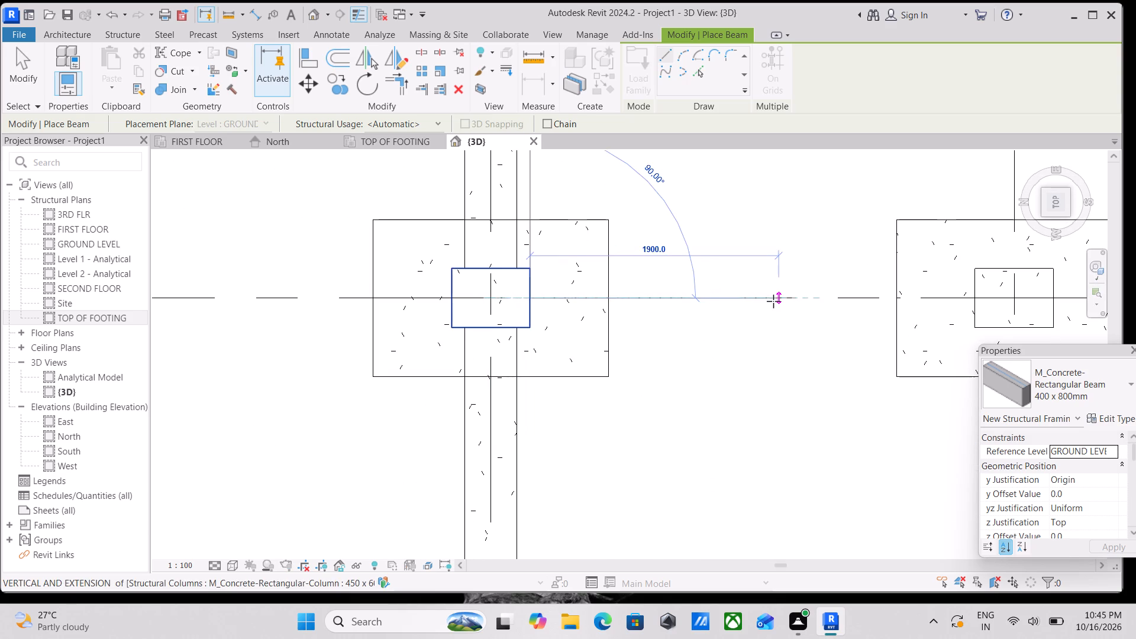
pyautogui.moveTo(773, 301); pyautogui.dragTo(407, 285, button='middle')
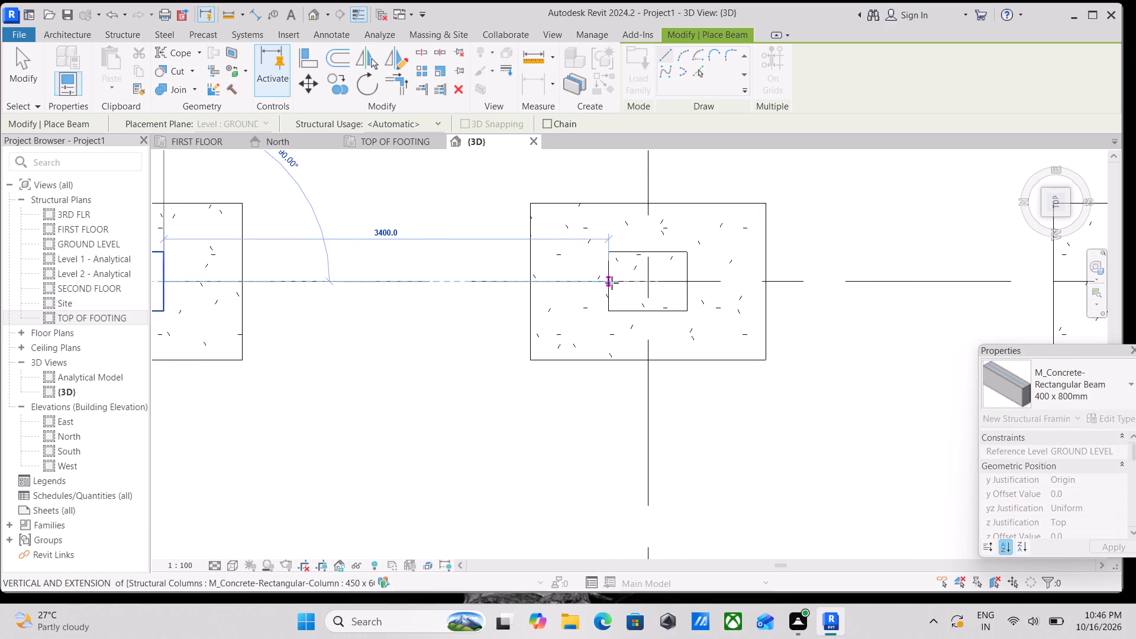
pyautogui.click(612, 283)
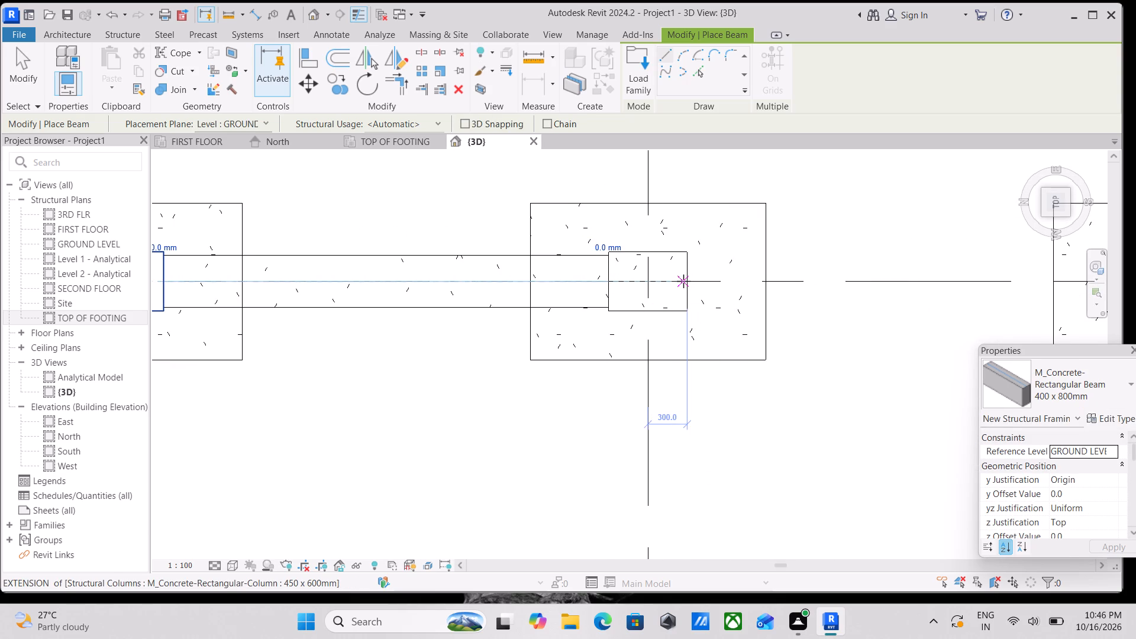
# Draw a beam about 3420 mm long along grid 5 between the facing sides of the second and third columns from the bubble.
pyautogui.click(683, 281)
pyautogui.moveTo(801, 282); pyautogui.dragTo(572, 281, button='middle')
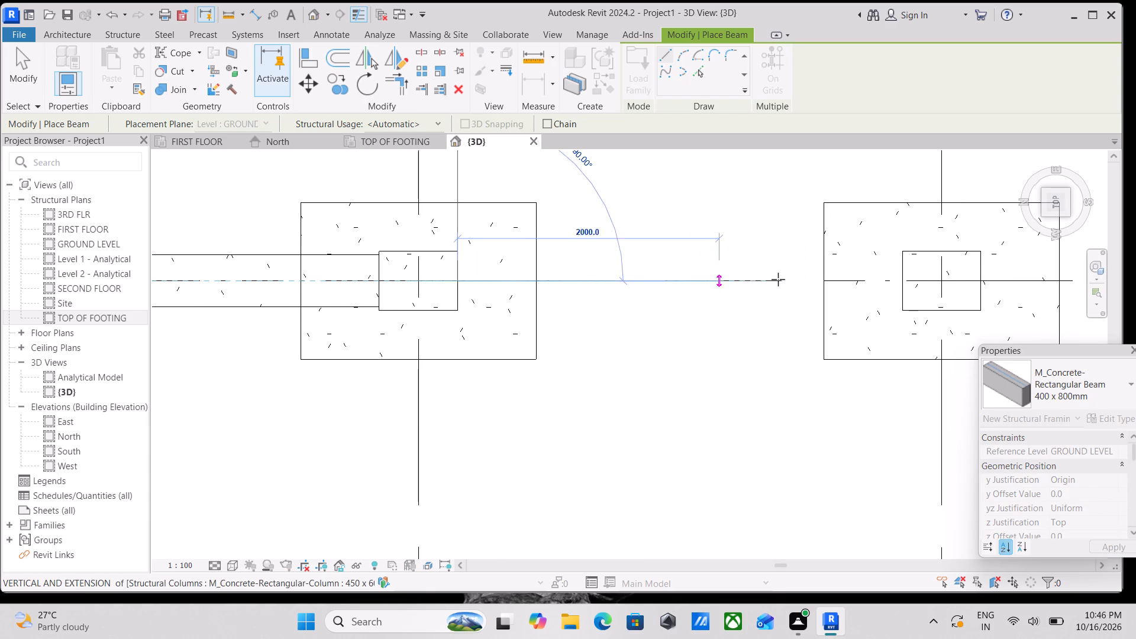
pyautogui.moveTo(779, 279); pyautogui.dragTo(534, 281, button='middle')
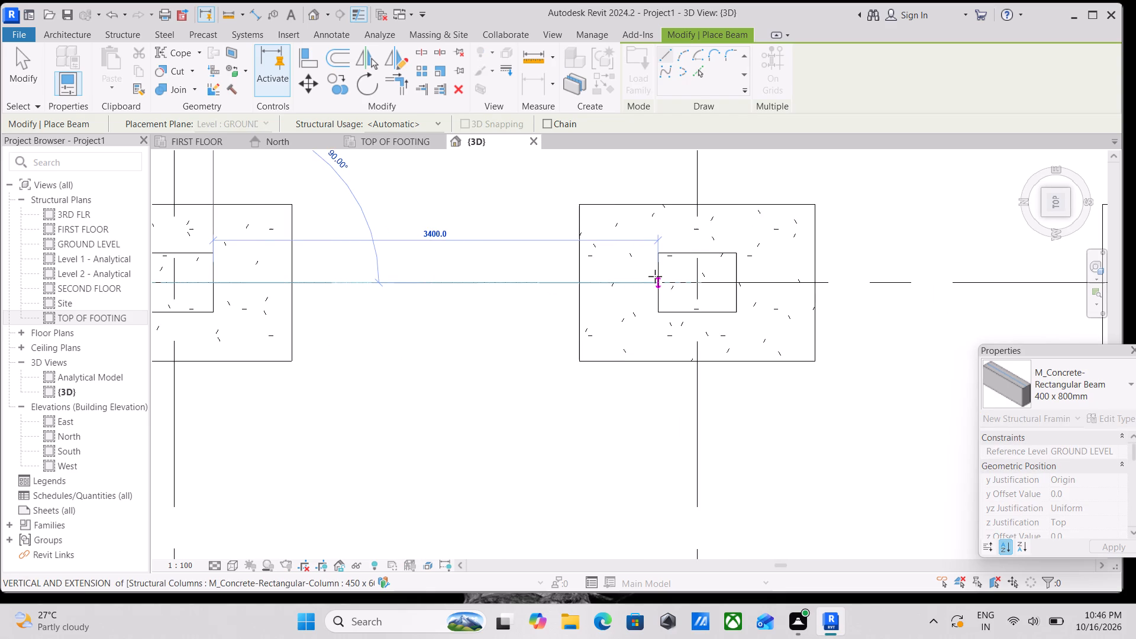
pyautogui.scroll(2, 655, 276)
pyautogui.click(662, 275)
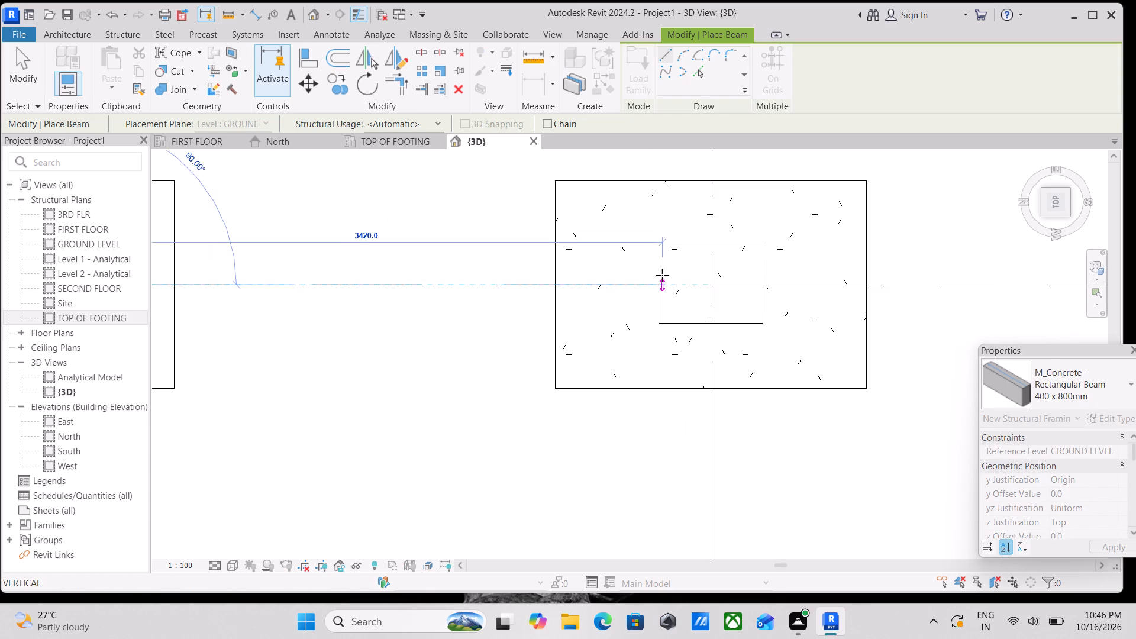
# Draw a 400 x 800mm beam along grid 5 between the facing sides of the third and fourth columns from the bubble.
pyautogui.scroll(-5, 703, 285)
pyautogui.moveTo(703, 285); pyautogui.dragTo(512, 302, button='middle')
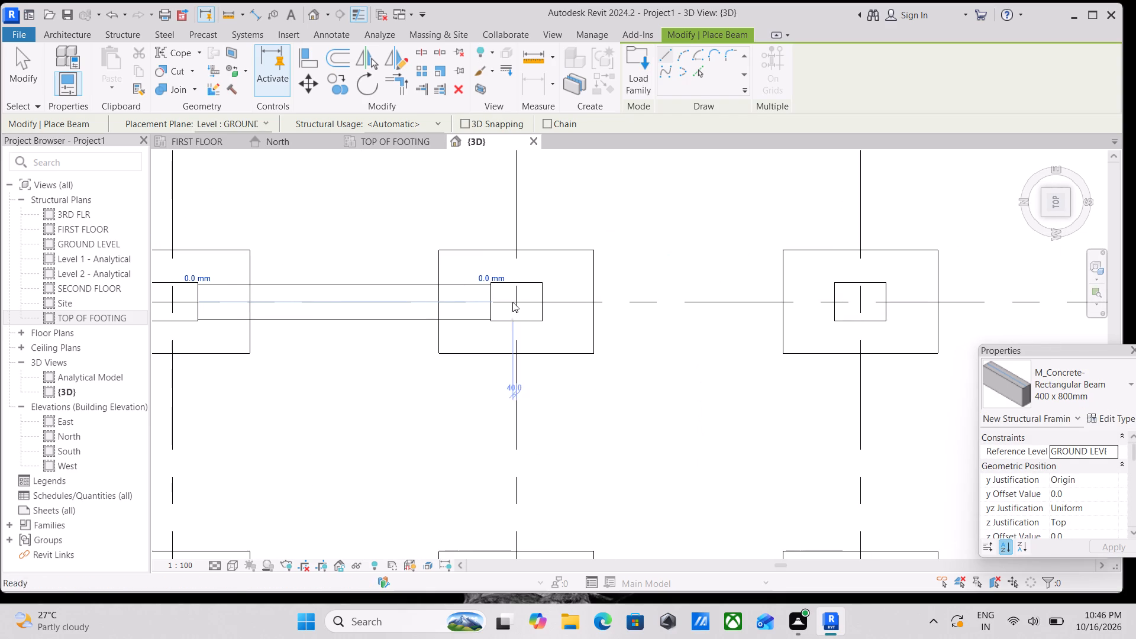
pyautogui.click(537, 301)
pyautogui.moveTo(730, 306); pyautogui.dragTo(534, 289, button='middle')
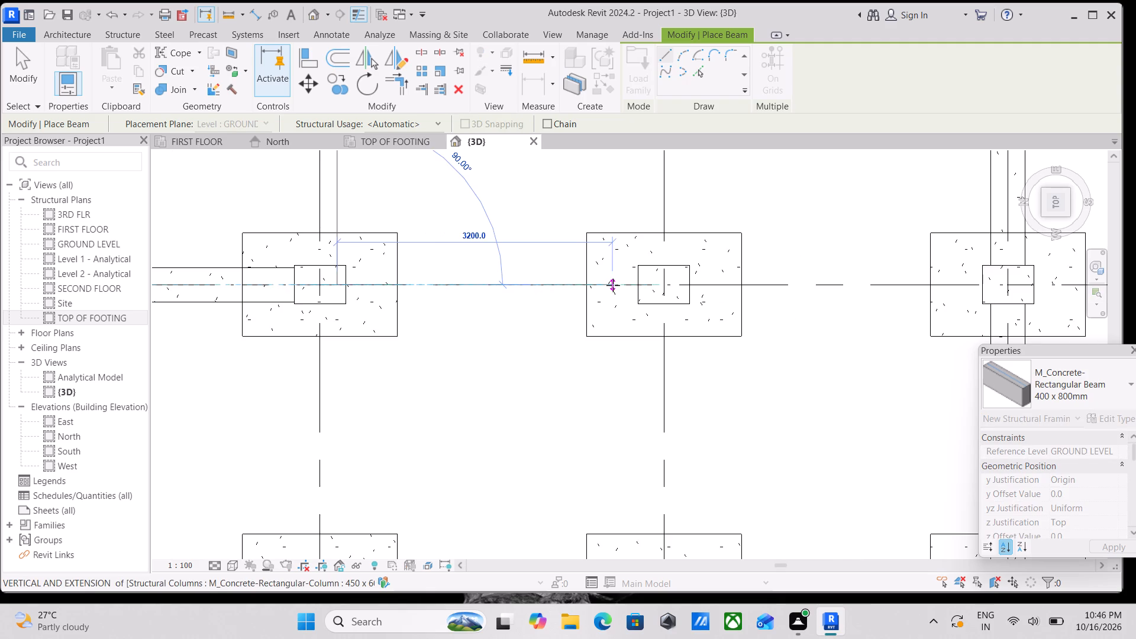
pyautogui.click(641, 286)
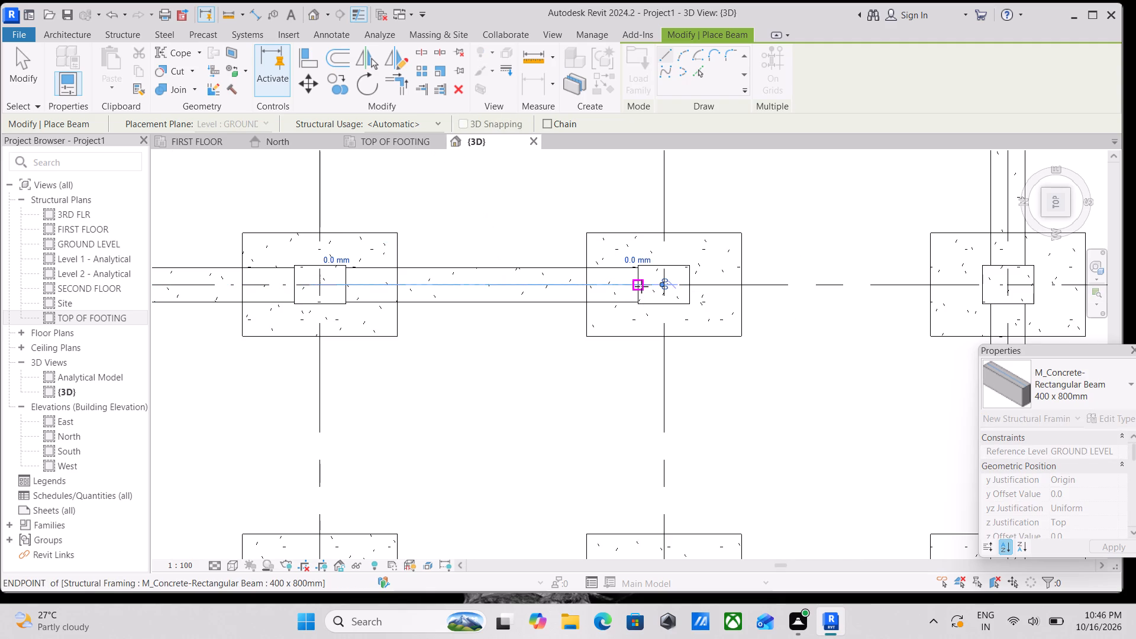
# Complete the grid 5 beam line with a beam about 3500 mm long between the fourth column and the far edge column.
pyautogui.click(686, 288)
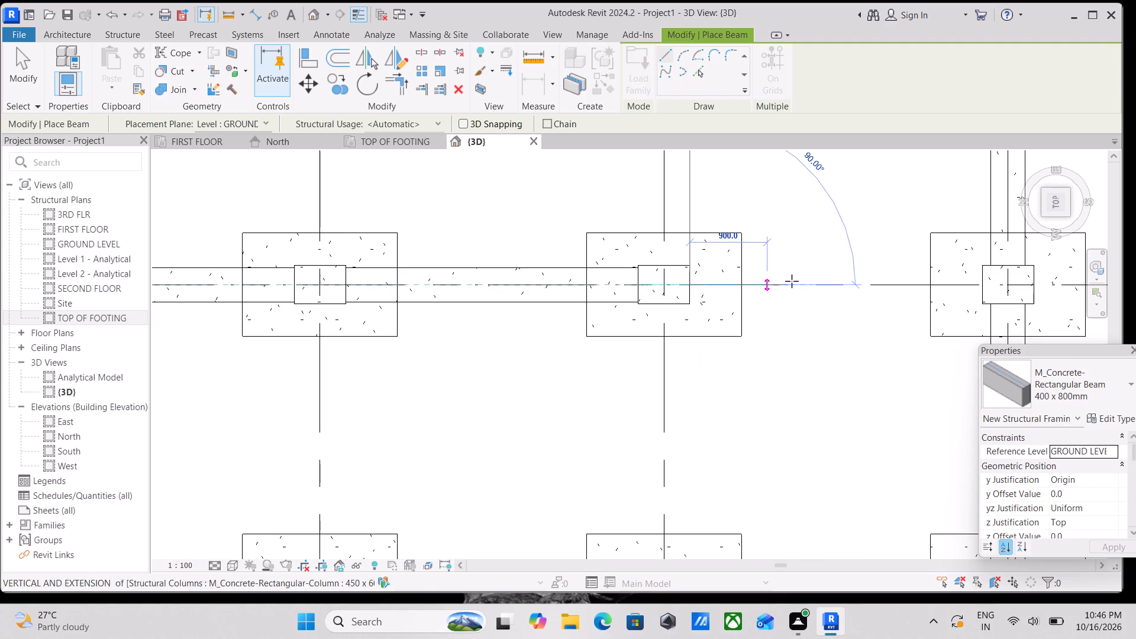
pyautogui.moveTo(792, 281); pyautogui.dragTo(532, 277, button='middle')
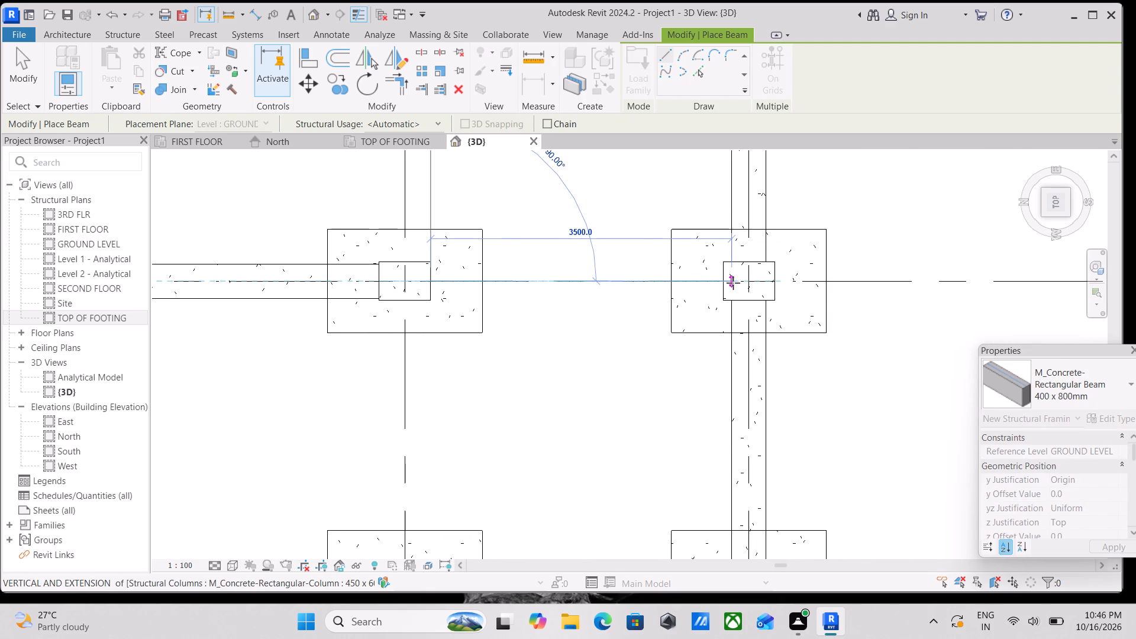
pyautogui.click(733, 283)
# Draw a 400 x 800mm beam between grids 1 and 2 along the second column line from the grid bubbles.
pyautogui.scroll(-4, 733, 283)
pyautogui.scroll(-3, 567, 289)
pyautogui.moveTo(567, 289); pyautogui.dragTo(814, 369, button='middle')
pyautogui.scroll(-5, 544, 292)
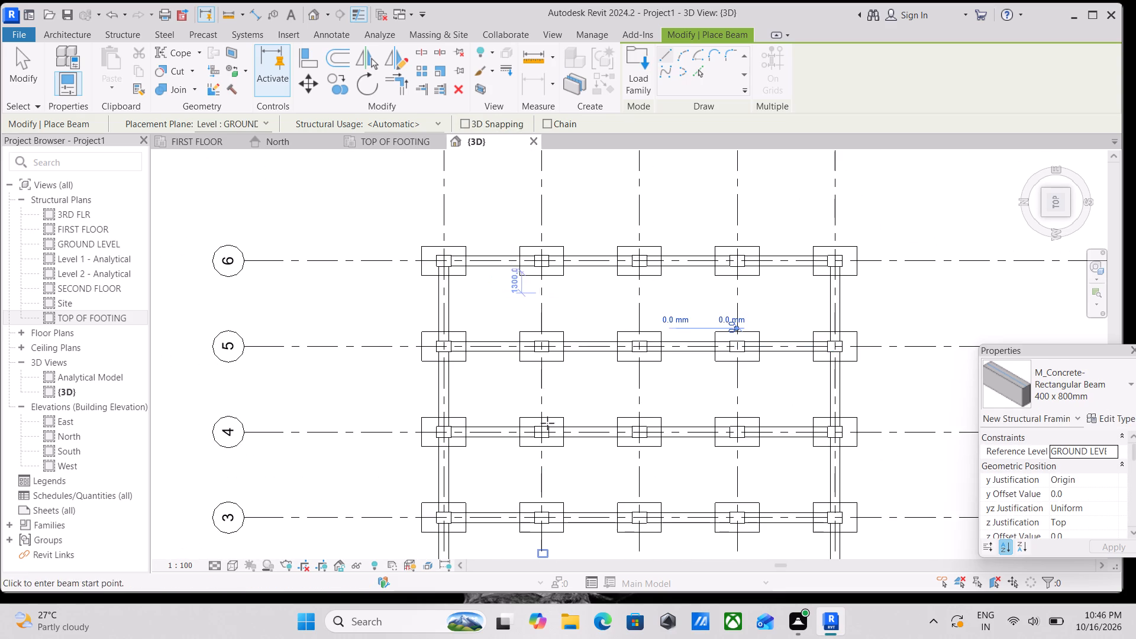
pyautogui.moveTo(545, 443); pyautogui.dragTo(572, 313, button='middle')
pyautogui.scroll(4, 592, 431)
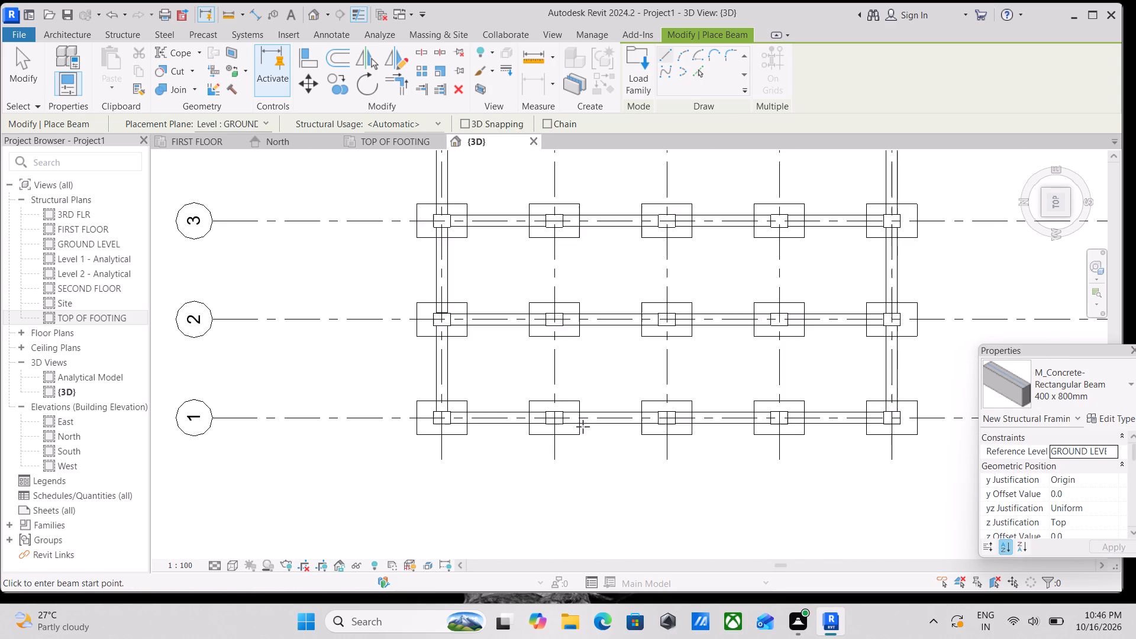
pyautogui.scroll(8, 561, 408)
pyautogui.click(547, 435)
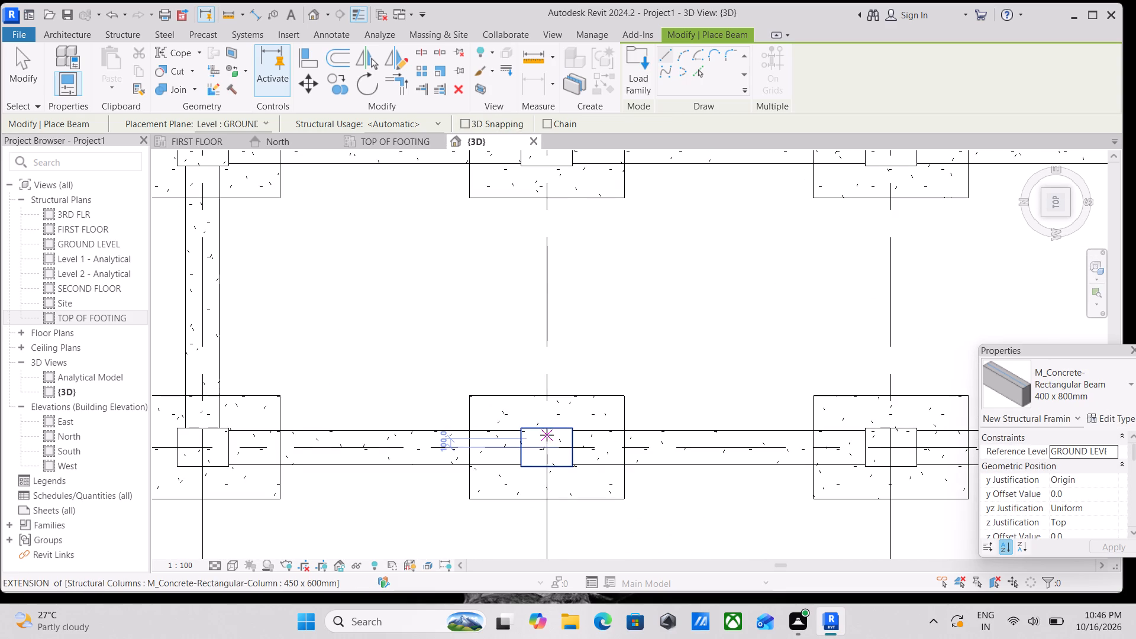
pyautogui.moveTo(540, 315); pyautogui.dragTo(540, 465, button='middle')
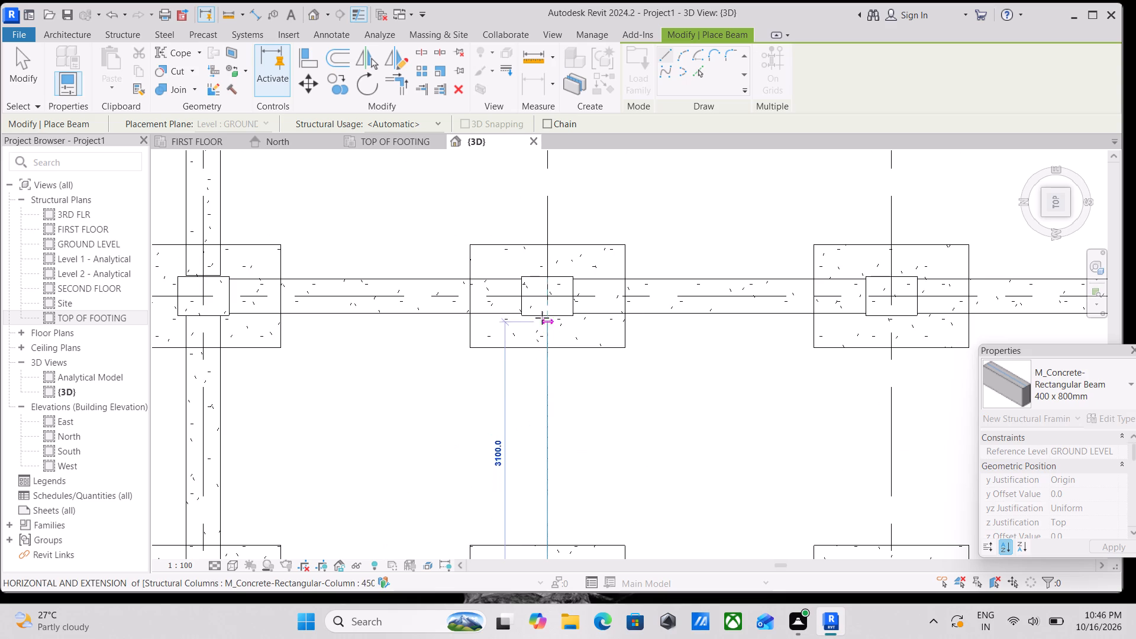
pyautogui.click(541, 311)
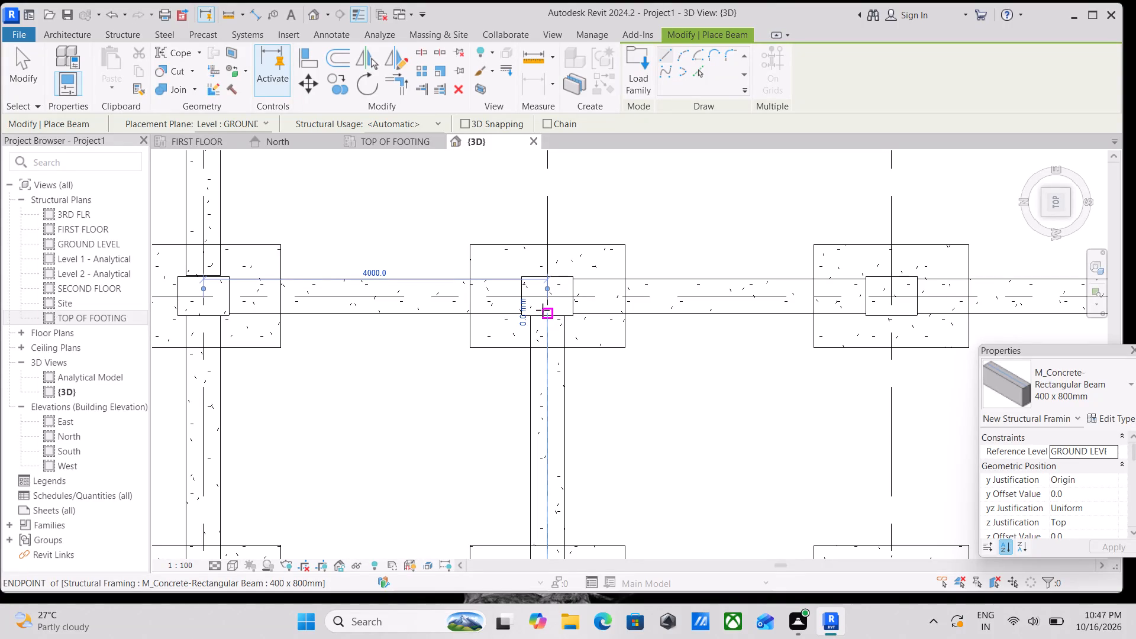
# Draw a beam about 3480 mm long along grid 2 between the second and third columns from the bubble.
pyautogui.scroll(-1, 538, 318)
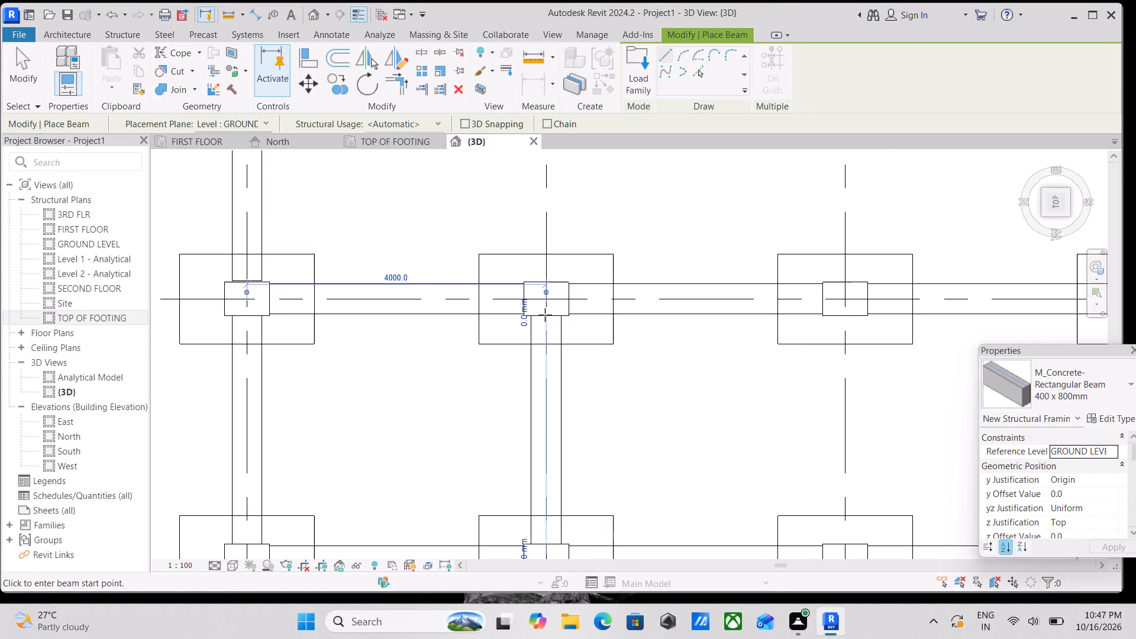
pyautogui.scroll(7, 562, 305)
pyautogui.click(573, 288)
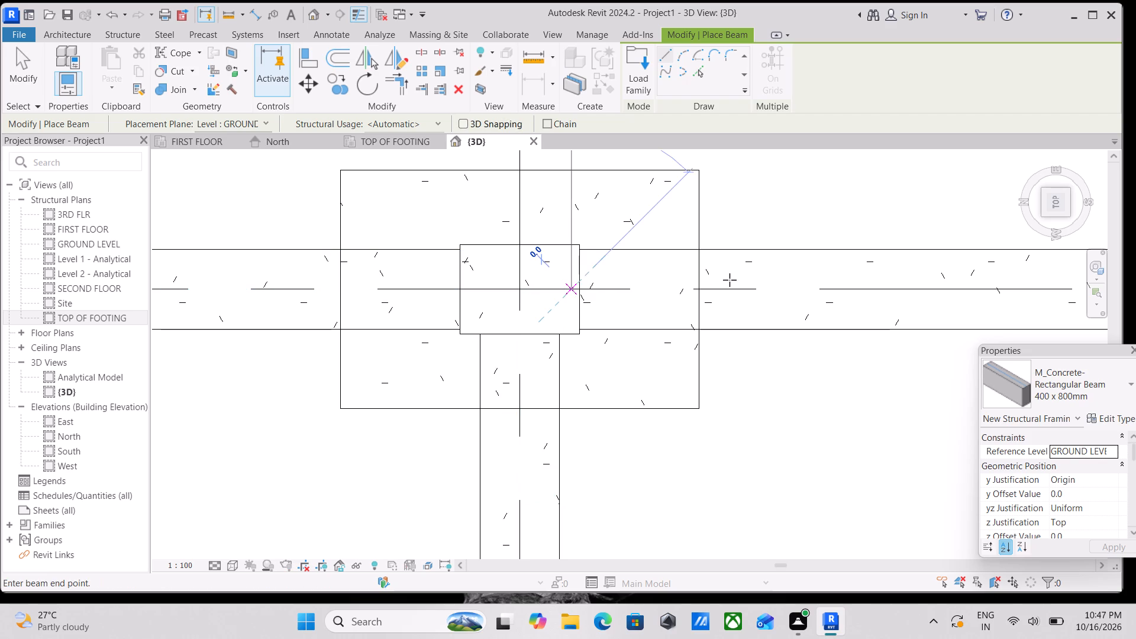
pyautogui.moveTo(730, 279); pyautogui.dragTo(354, 292, button='middle')
pyautogui.moveTo(805, 310); pyautogui.dragTo(635, 310, button='middle')
pyautogui.scroll(-1, 635, 310)
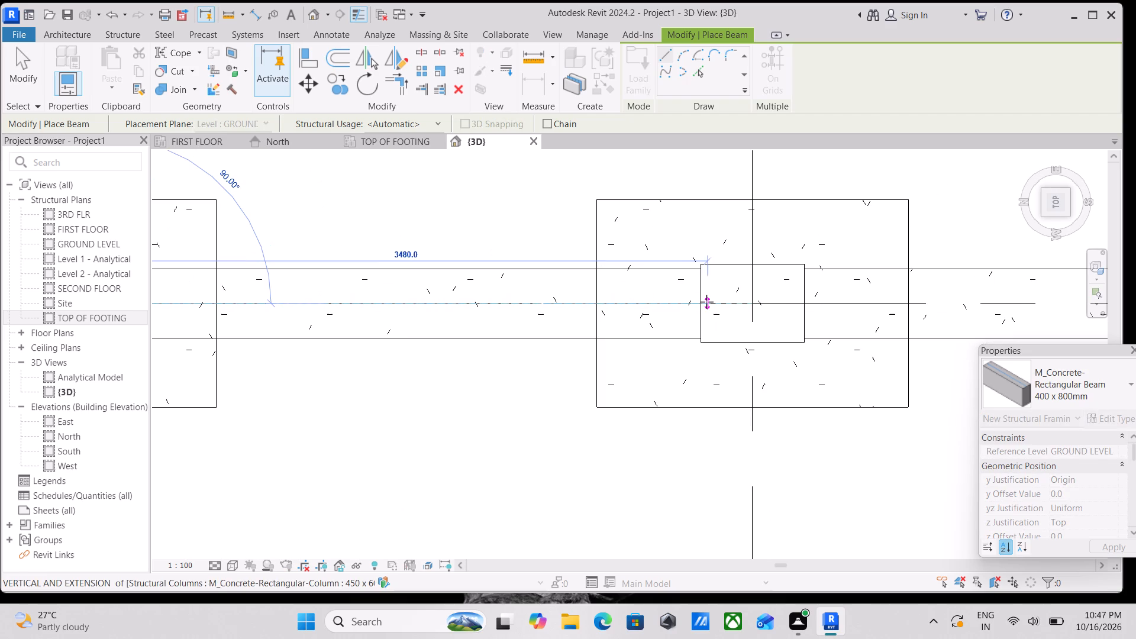
pyautogui.click(706, 302)
pyautogui.scroll(-3, 706, 302)
pyautogui.press('Escape')
# Draw a 400 x 800mm beam about 3100 mm long between grids 2 and 3 along the second column line.
pyautogui.scroll(-4, 783, 299)
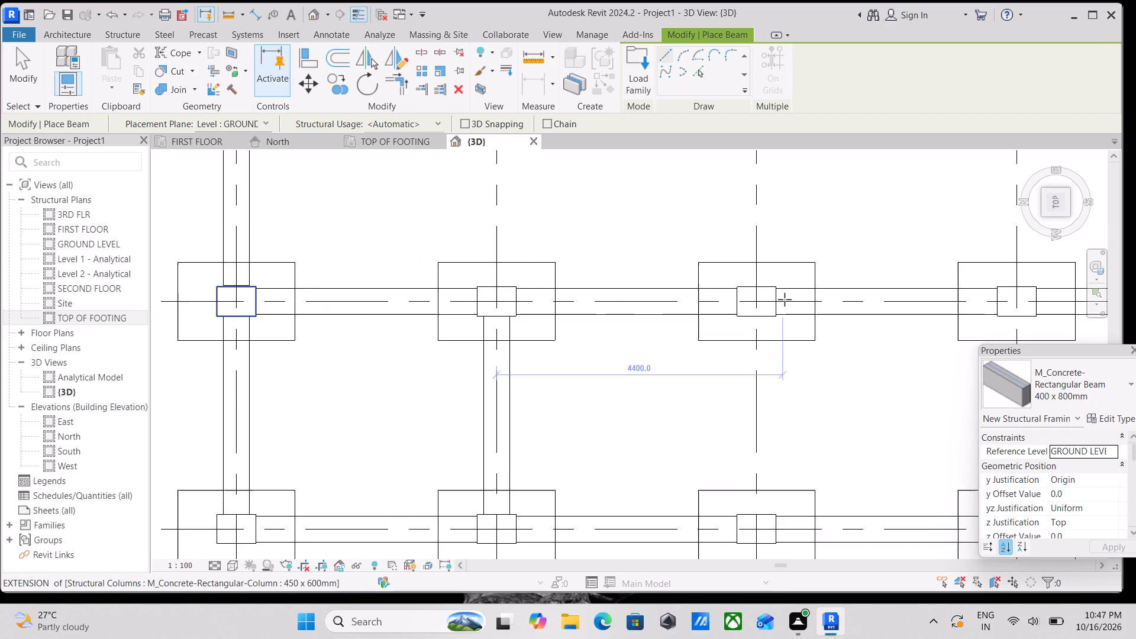
pyautogui.scroll(-8, 785, 299)
pyautogui.moveTo(774, 295); pyautogui.dragTo(767, 372, button='middle')
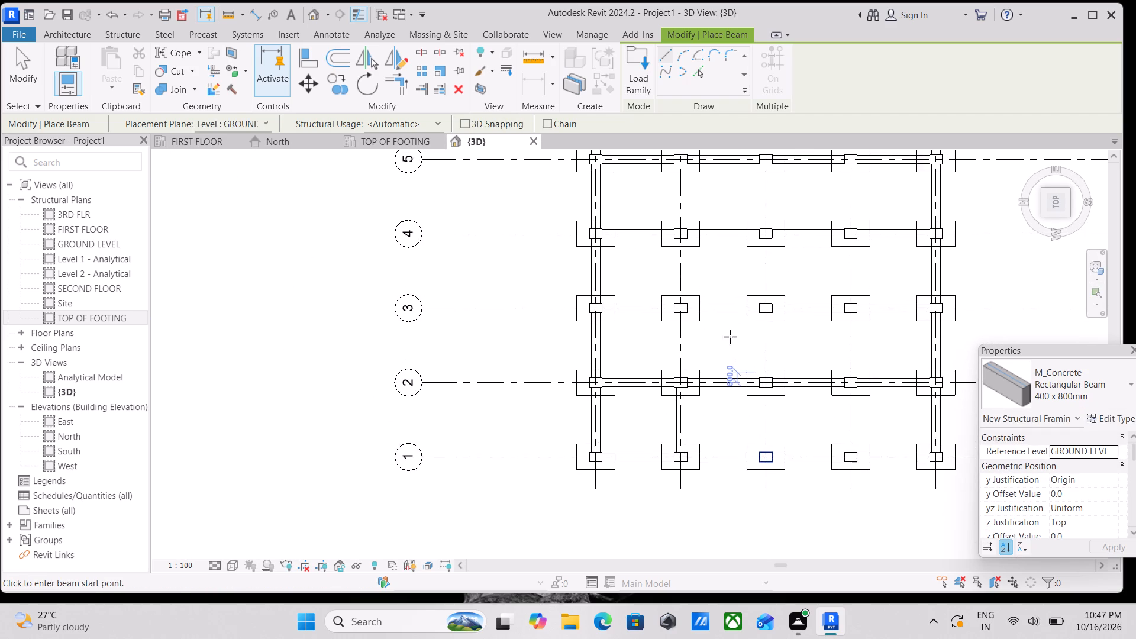
pyautogui.scroll(3, 702, 373)
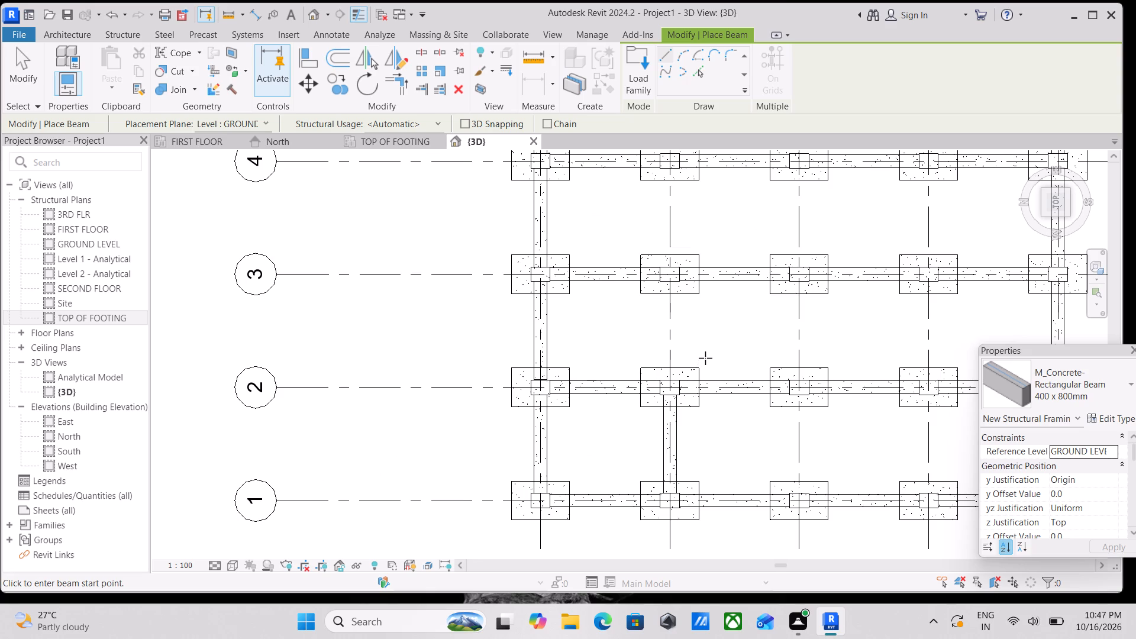
pyautogui.scroll(-7, 698, 357)
pyautogui.moveTo(708, 335); pyautogui.dragTo(711, 385, button='middle')
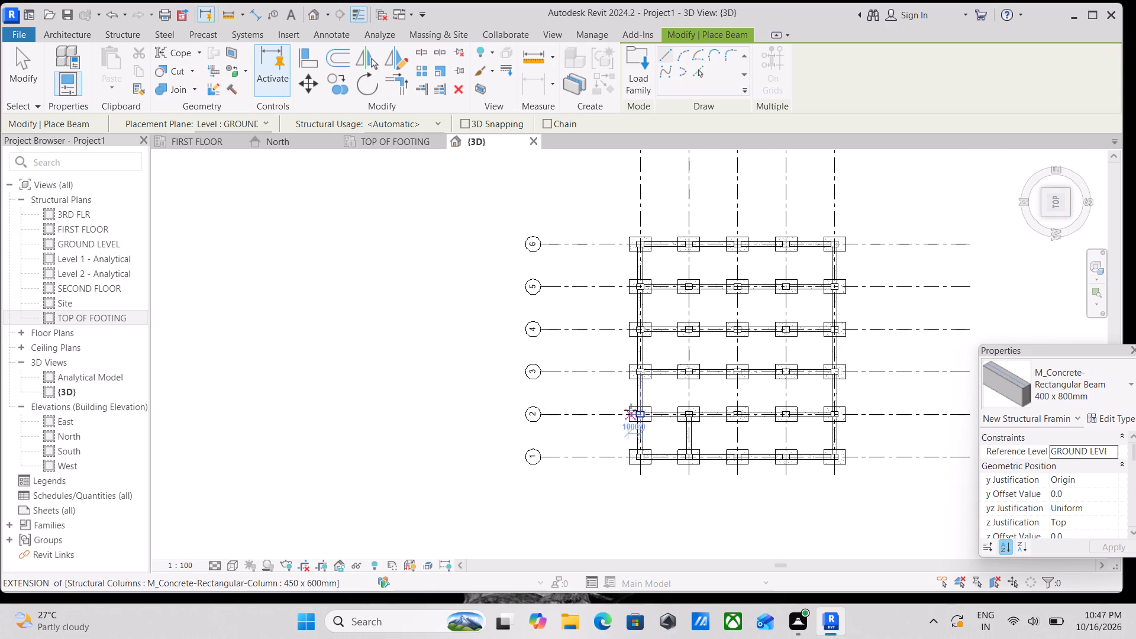
pyautogui.scroll(4, 650, 427)
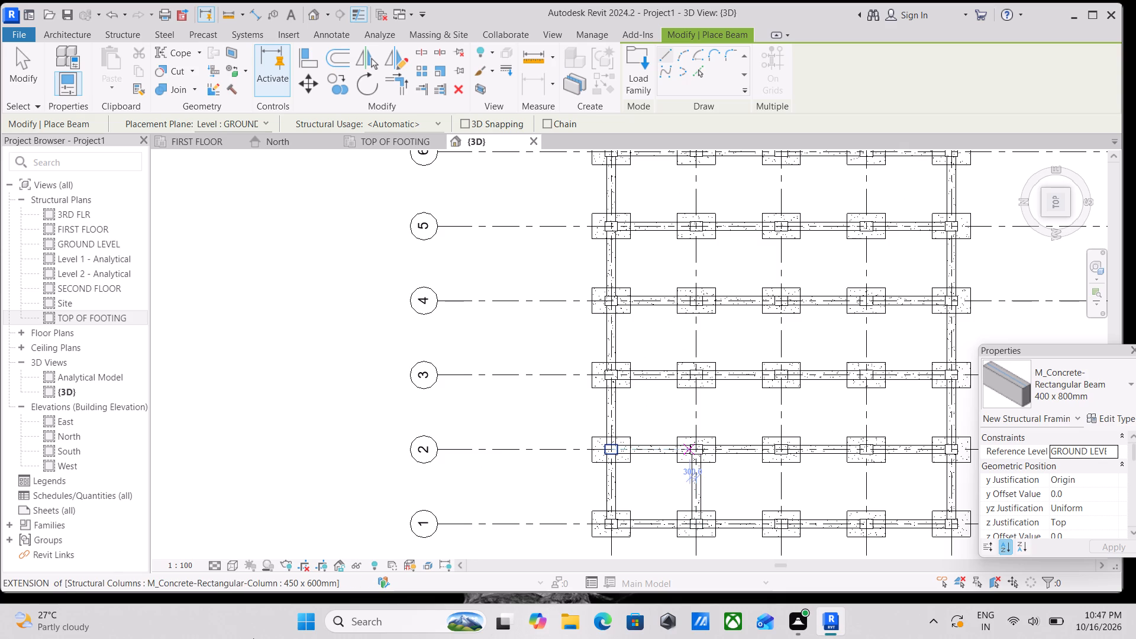
pyautogui.scroll(1, 270, 605)
pyautogui.scroll(3, 841, 426)
pyautogui.scroll(6, 659, 450)
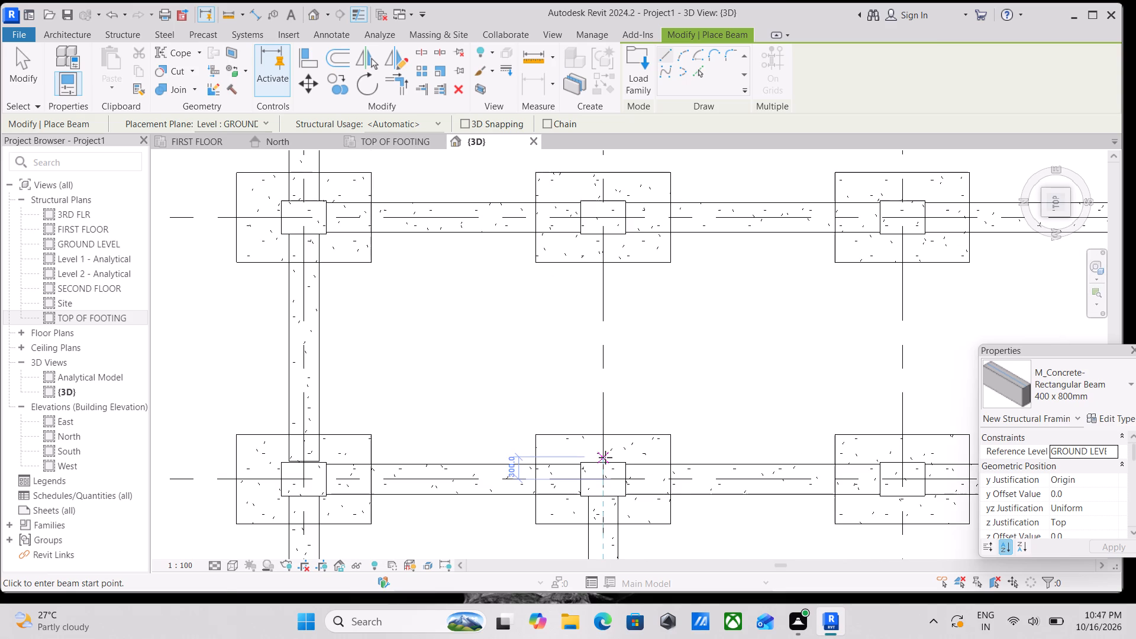
pyautogui.click(605, 463)
pyautogui.moveTo(607, 399); pyautogui.dragTo(608, 406, button='middle')
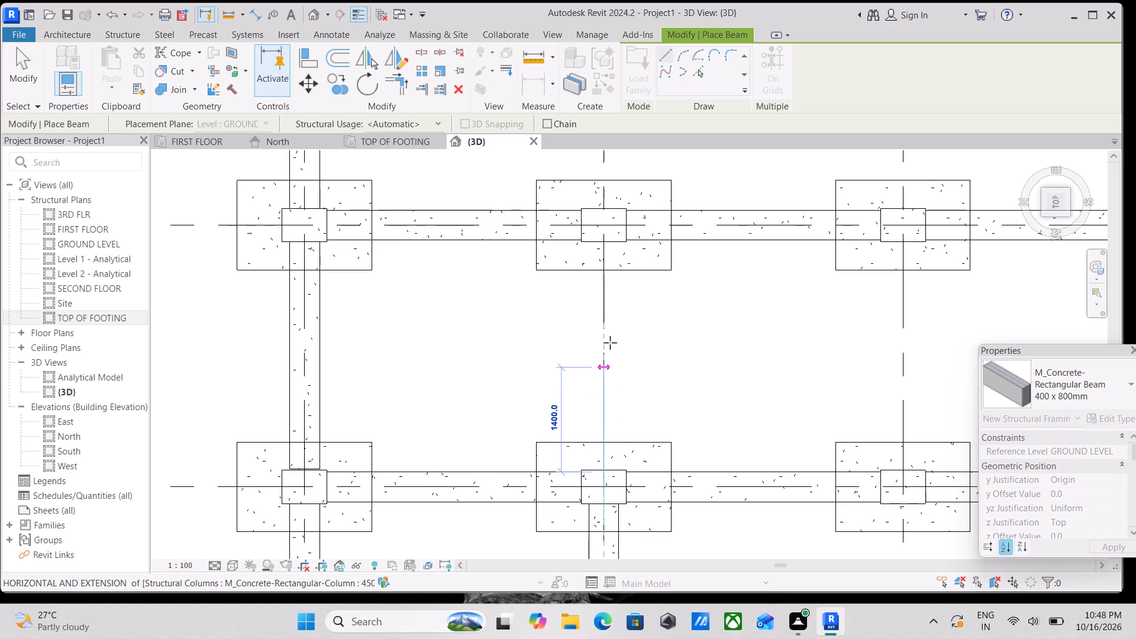
pyautogui.scroll(-1, 577, 361)
pyautogui.moveTo(577, 361); pyautogui.dragTo(597, 464, button='middle')
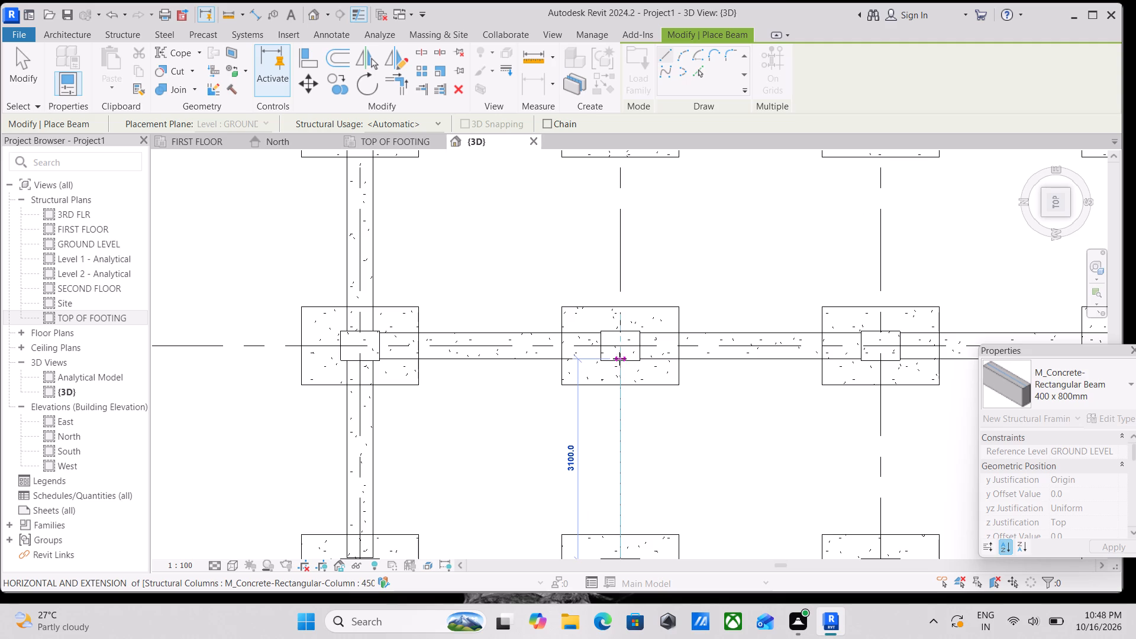
pyautogui.click(619, 358)
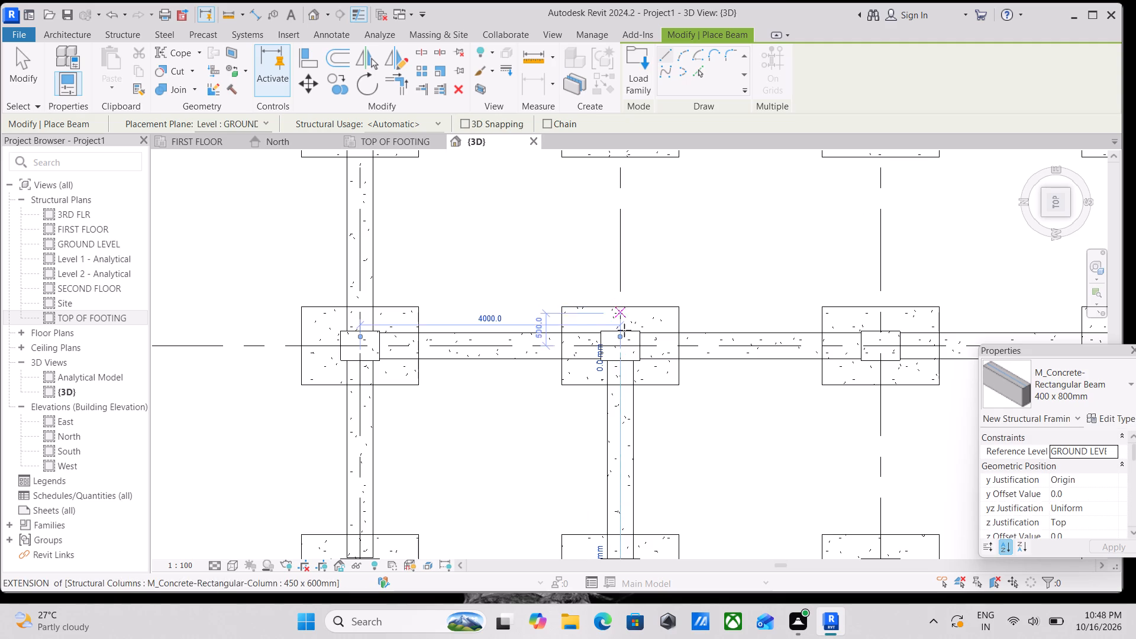
# Draw a beam about 3100 mm long along the second column line between the facing sides of the grid 4 and grid 3 columns.
pyautogui.scroll(6, 618, 337)
pyautogui.click(627, 328)
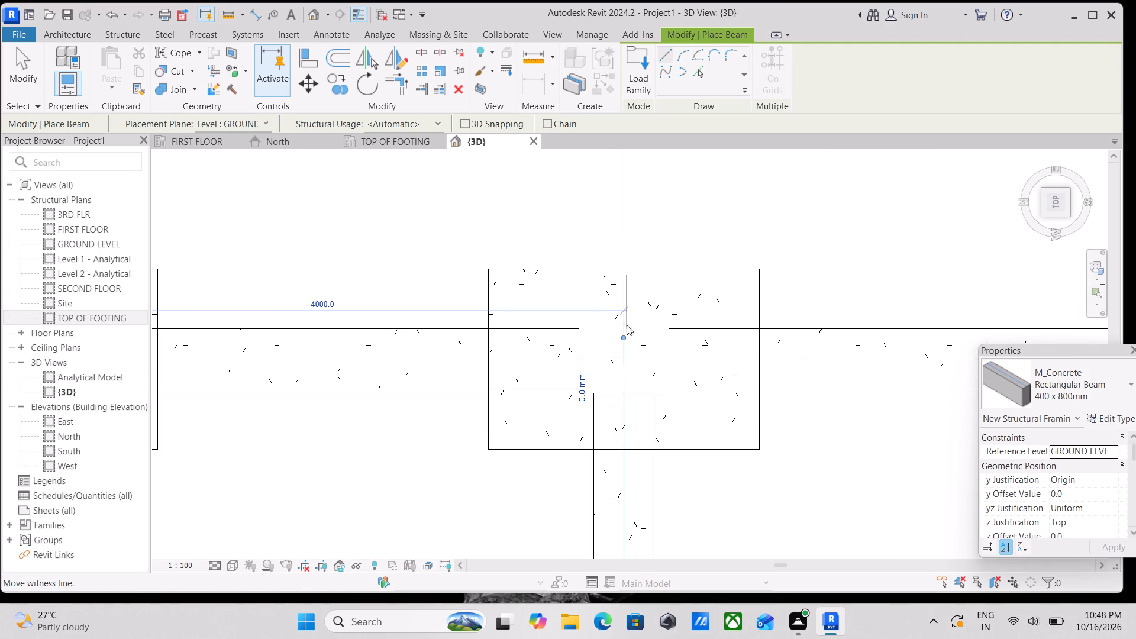
pyautogui.moveTo(621, 266); pyautogui.dragTo(628, 421, button='middle')
pyautogui.scroll(-2, 633, 257)
pyautogui.moveTo(633, 257); pyautogui.dragTo(641, 470, button='middle')
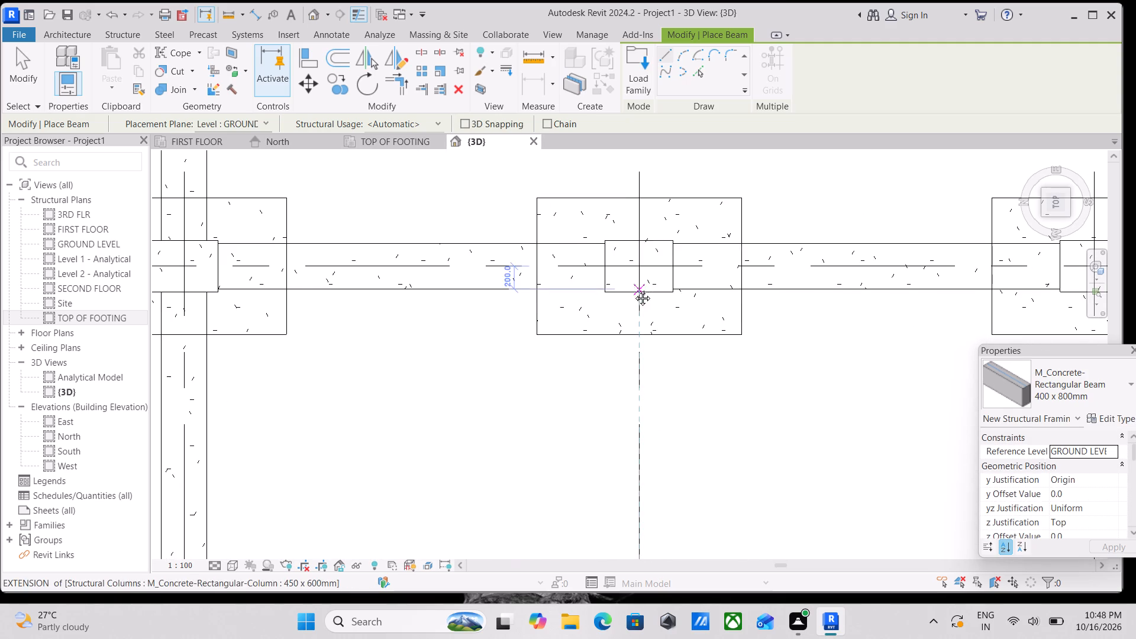
pyautogui.moveTo(634, 289); pyautogui.dragTo(635, 335, button='middle')
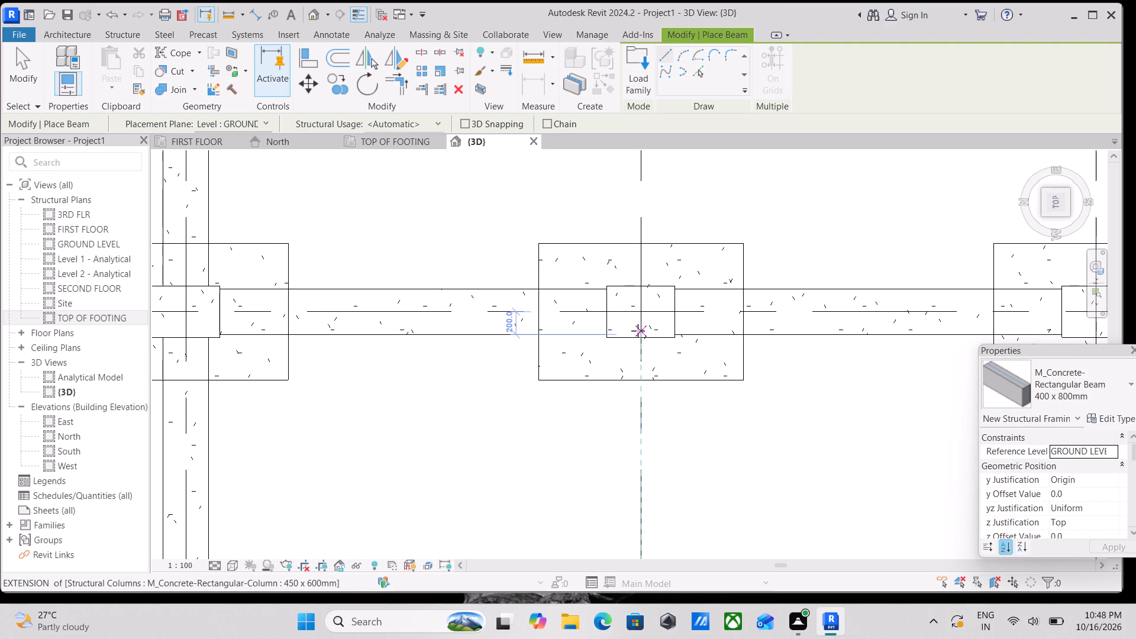
pyautogui.click(638, 331)
pyautogui.scroll(-4, 640, 330)
pyautogui.scroll(-2, 640, 408)
pyautogui.moveTo(641, 402); pyautogui.dragTo(647, 244, button='middle')
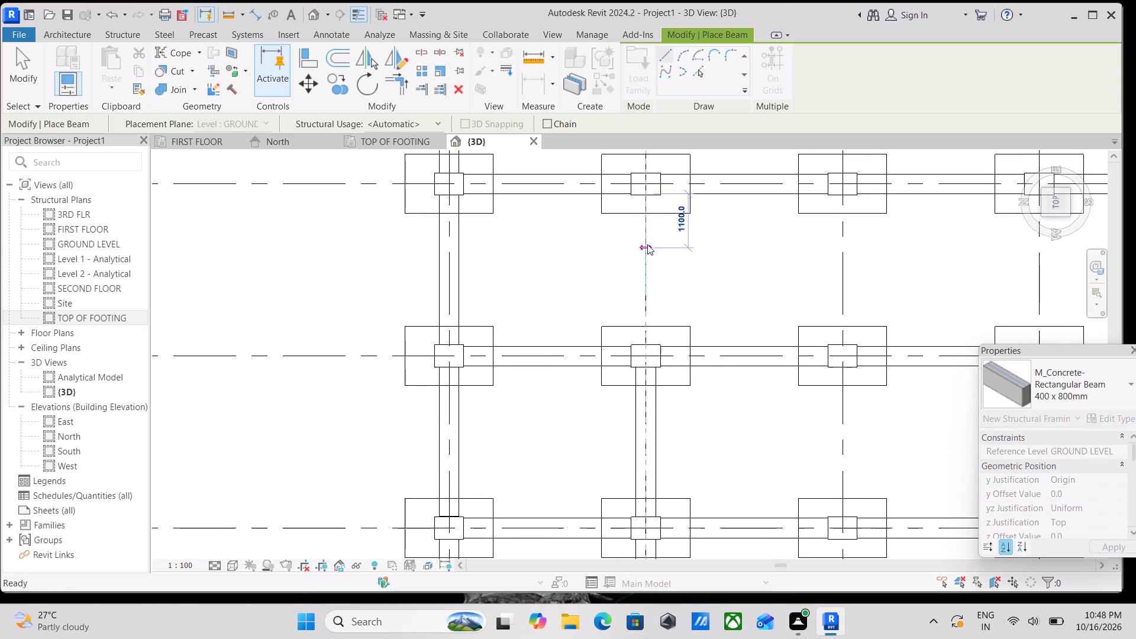
pyautogui.click(653, 344)
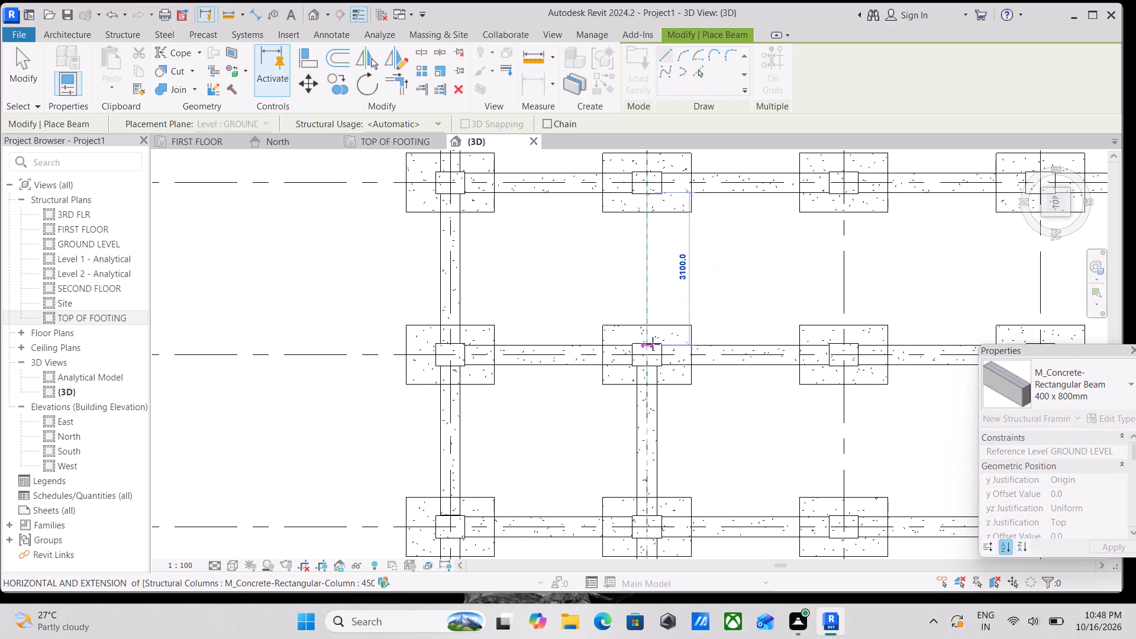
# Draw a 400 x 800mm beam about 3100 mm long from grid 4 to grid 5 along the second column line.
pyautogui.moveTo(655, 270); pyautogui.dragTo(654, 439, button='middle')
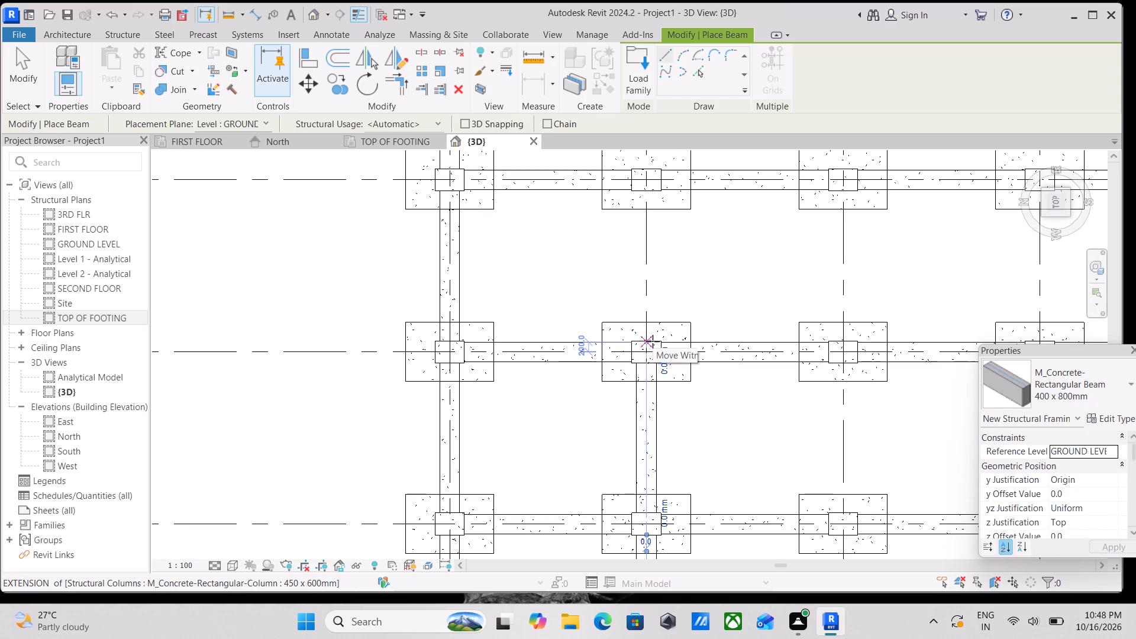
pyautogui.scroll(7, 648, 348)
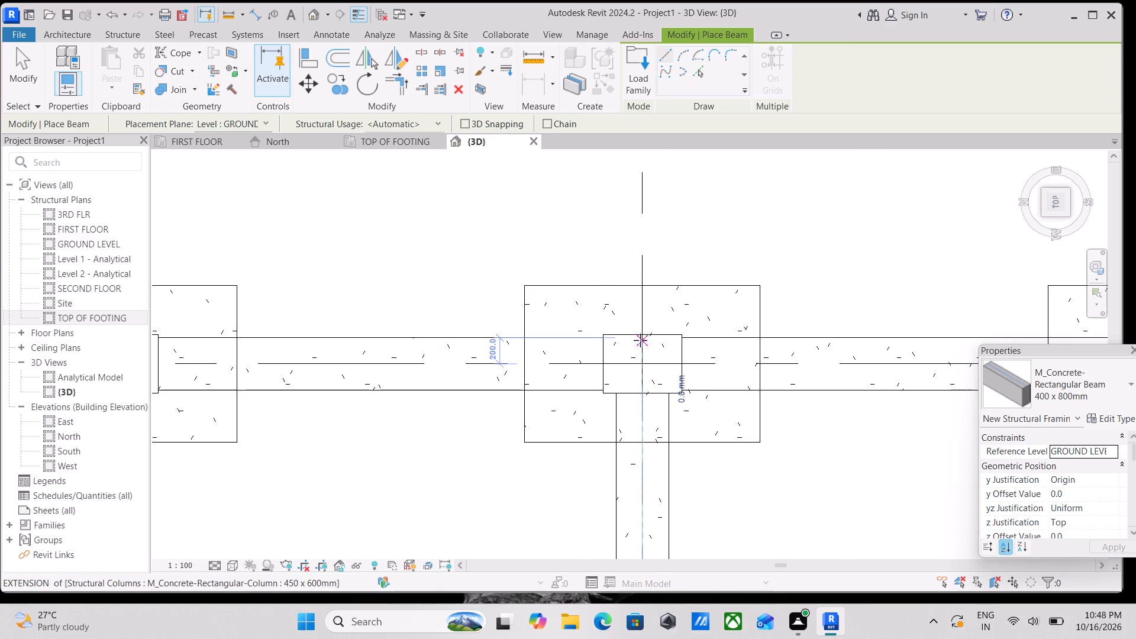
pyautogui.click(640, 340)
pyautogui.moveTo(632, 258); pyautogui.dragTo(640, 460, button='middle')
pyautogui.scroll(-2, 653, 295)
pyautogui.moveTo(653, 295); pyautogui.dragTo(652, 456, button='middle')
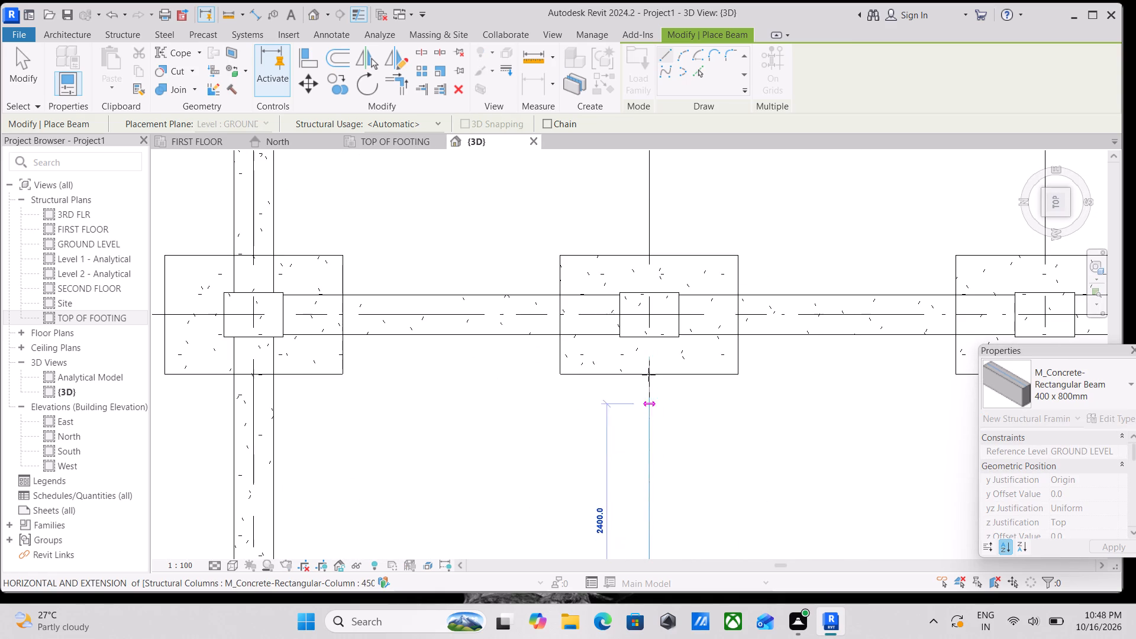
pyautogui.click(651, 335)
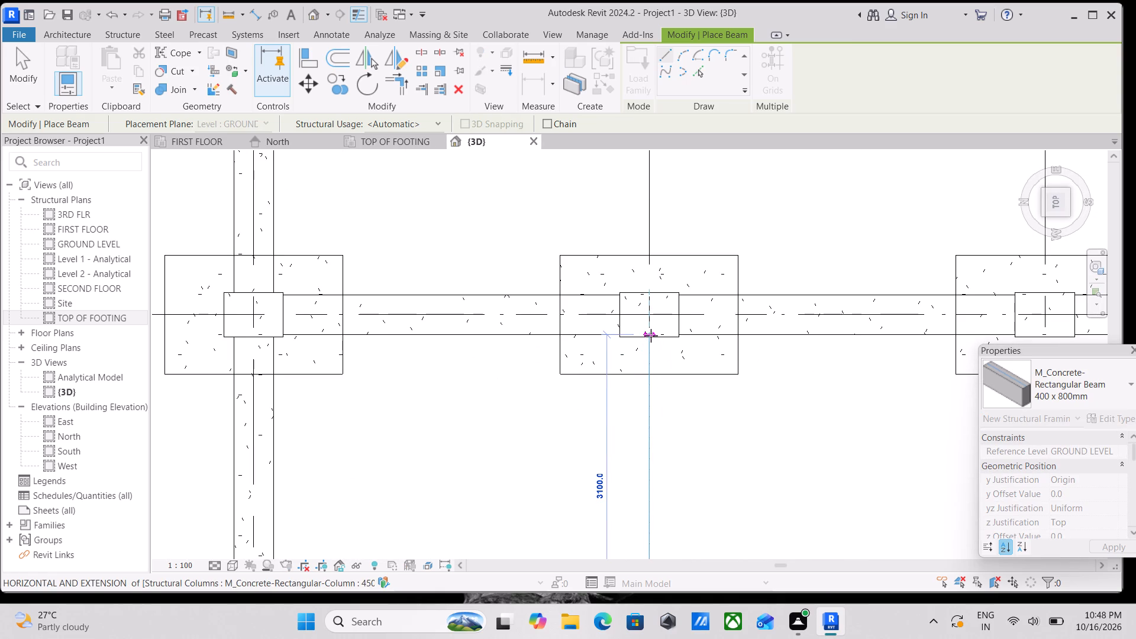
# Complete the second column line with a 400 x 800mm beam between the facing sides of the grid 5 and grid 6 columns.
pyautogui.scroll(-5, 651, 335)
pyautogui.moveTo(651, 335); pyautogui.dragTo(644, 437, button='middle')
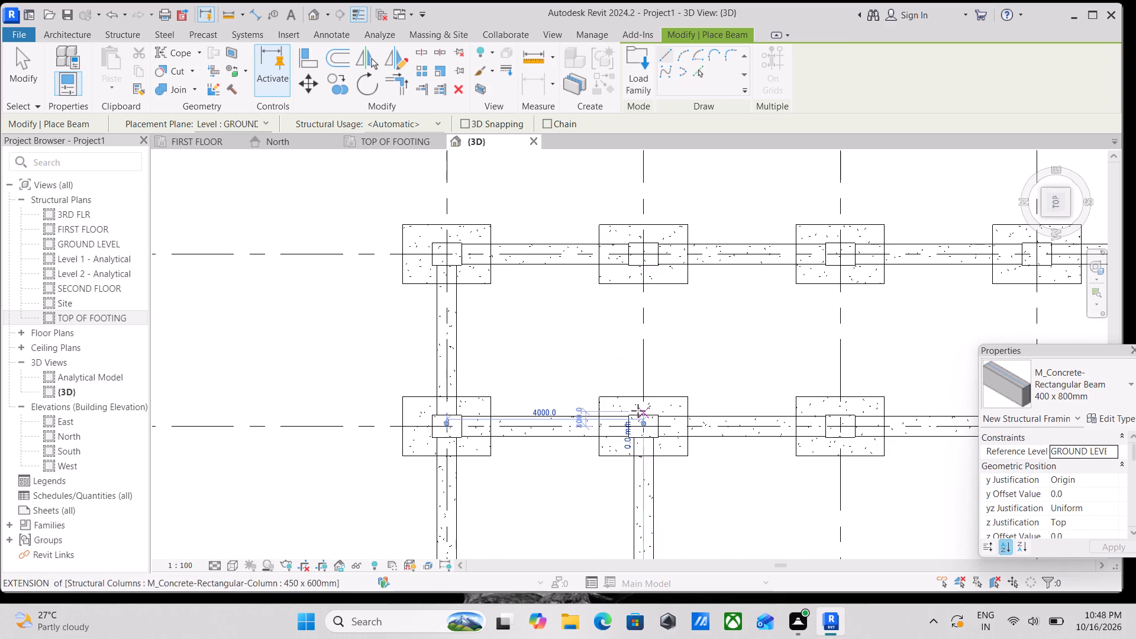
pyautogui.scroll(12, 638, 411)
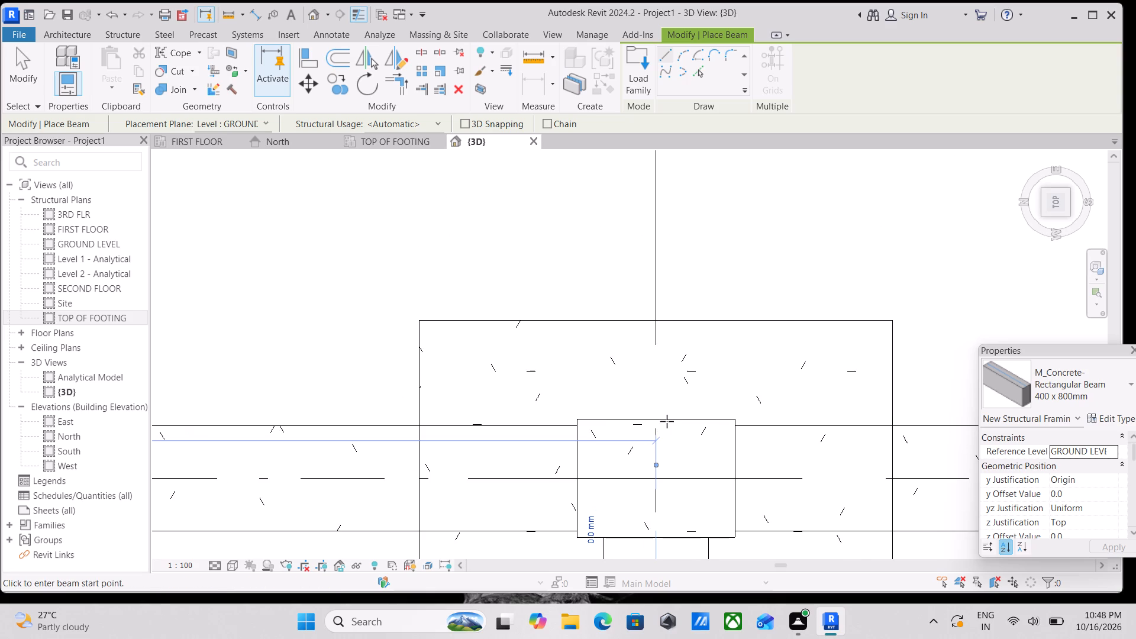
pyautogui.click(657, 422)
pyautogui.moveTo(665, 302); pyautogui.dragTo(653, 489, button='middle')
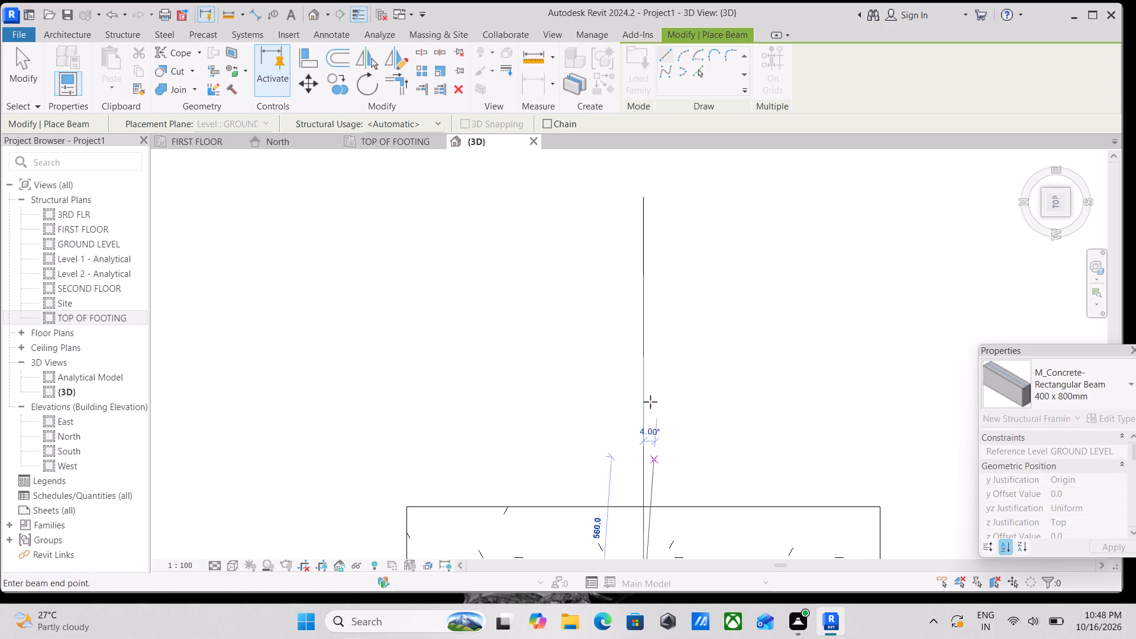
pyautogui.scroll(-4, 644, 377)
pyautogui.moveTo(644, 377); pyautogui.dragTo(649, 483, button='middle')
pyautogui.scroll(-1, 652, 288)
pyautogui.moveTo(652, 288); pyautogui.dragTo(652, 460, button='middle')
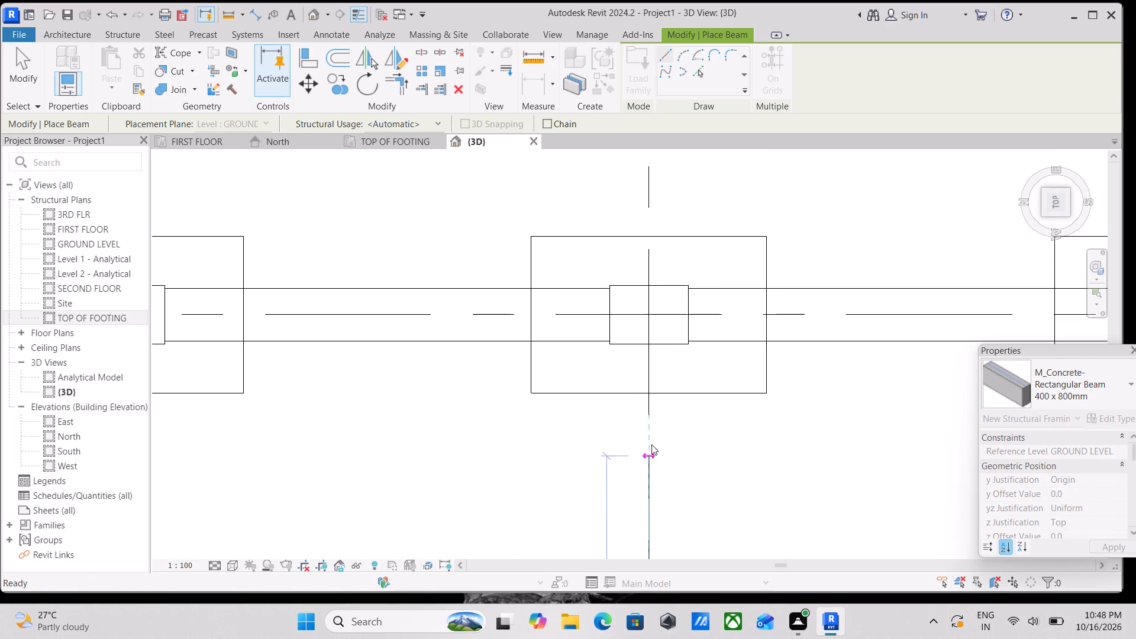
pyautogui.click(647, 341)
# Draw a 400 x 800mm beam from grid 6 to grid 5 along the third column line from the grid bubbles.
pyautogui.scroll(-4, 647, 341)
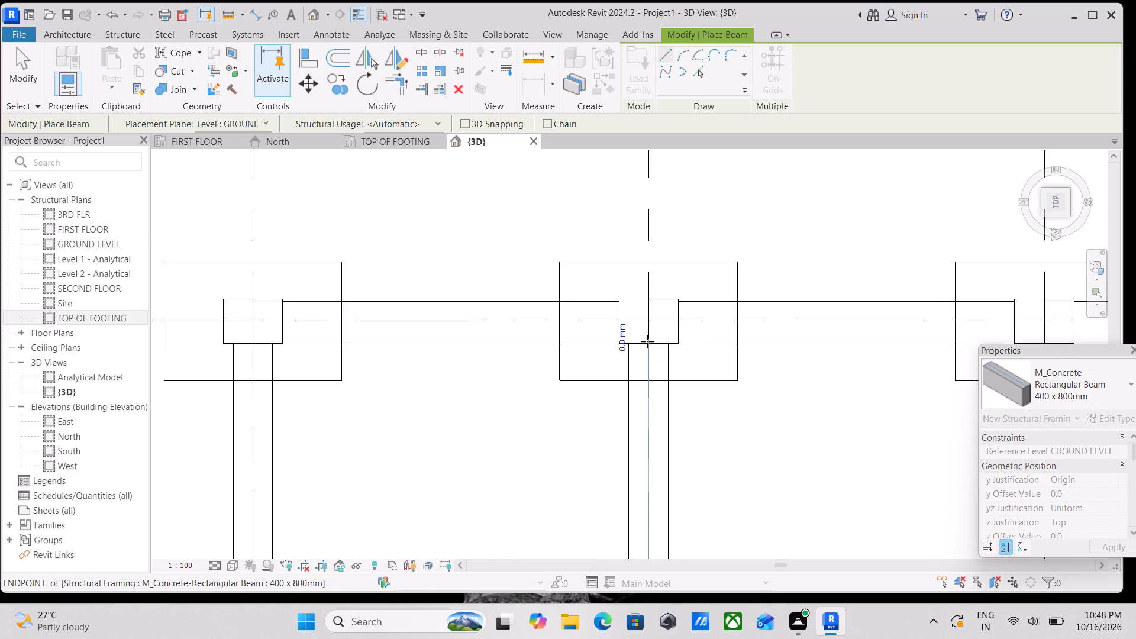
pyautogui.scroll(-9, 647, 341)
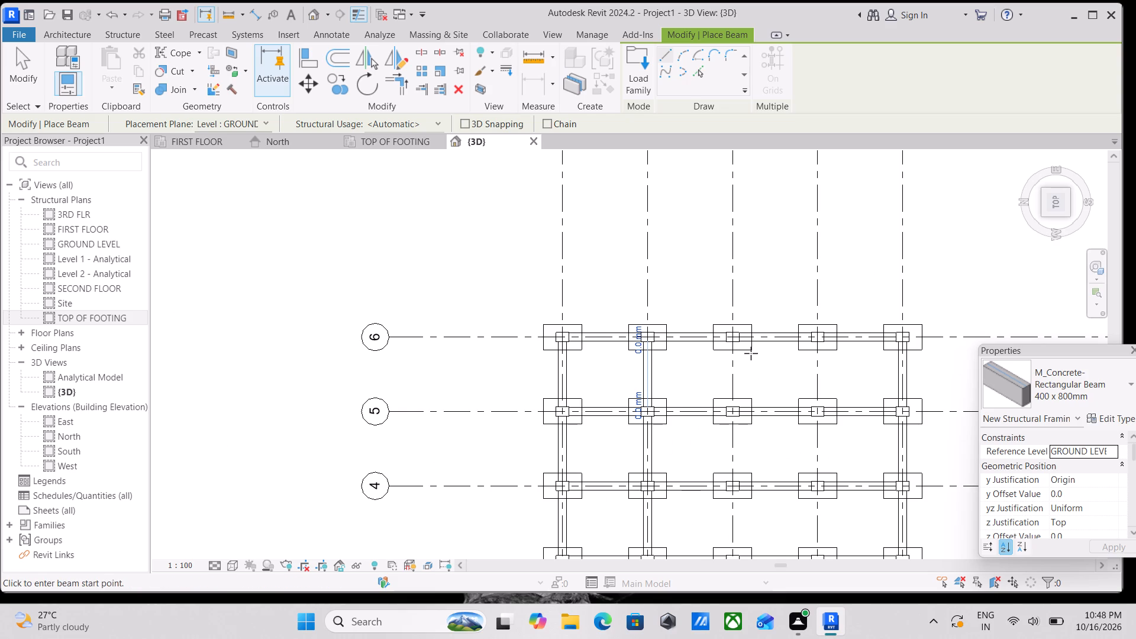
pyautogui.scroll(17, 748, 351)
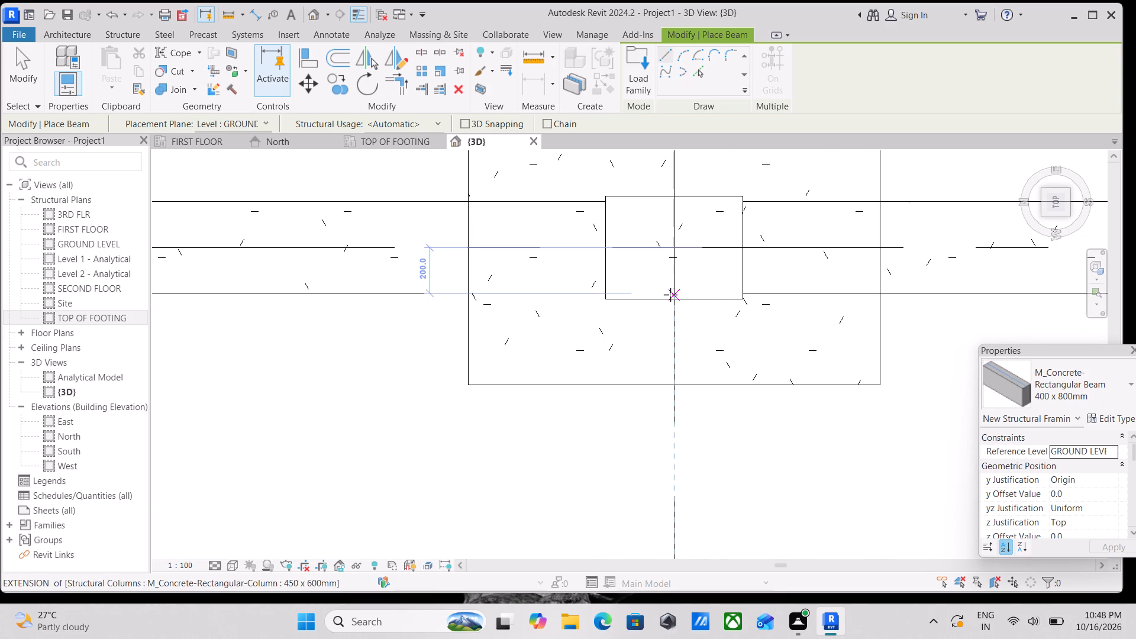
pyautogui.click(672, 293)
pyautogui.scroll(-3, 673, 309)
pyautogui.moveTo(673, 309); pyautogui.dragTo(674, 127, button='middle')
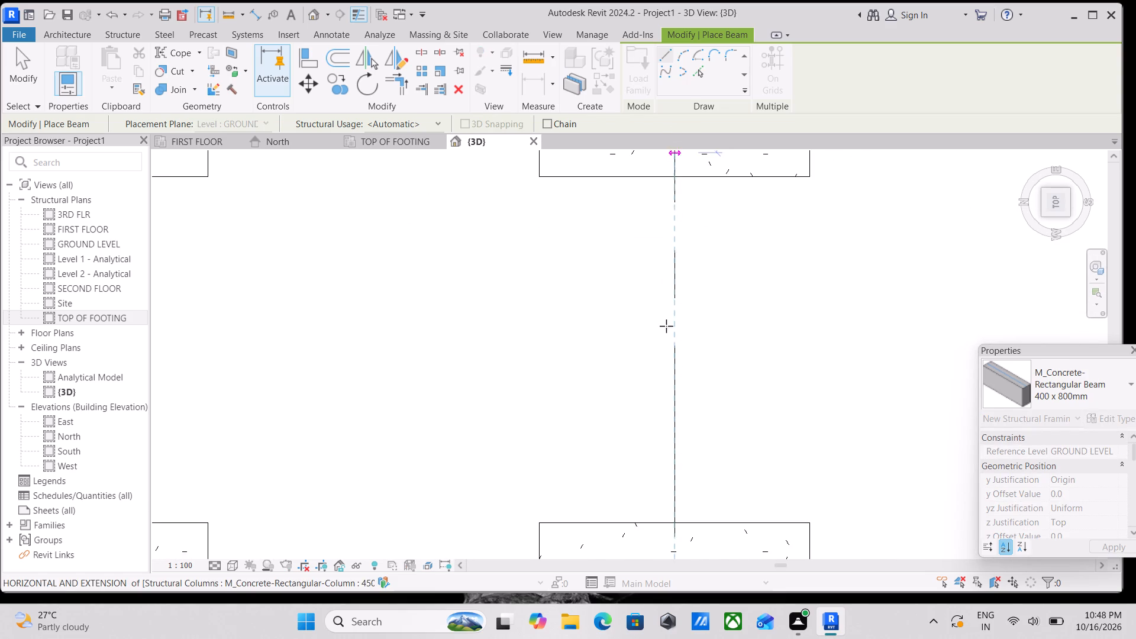
pyautogui.scroll(-2, 672, 428)
pyautogui.moveTo(672, 419); pyautogui.dragTo(671, 186, button='middle')
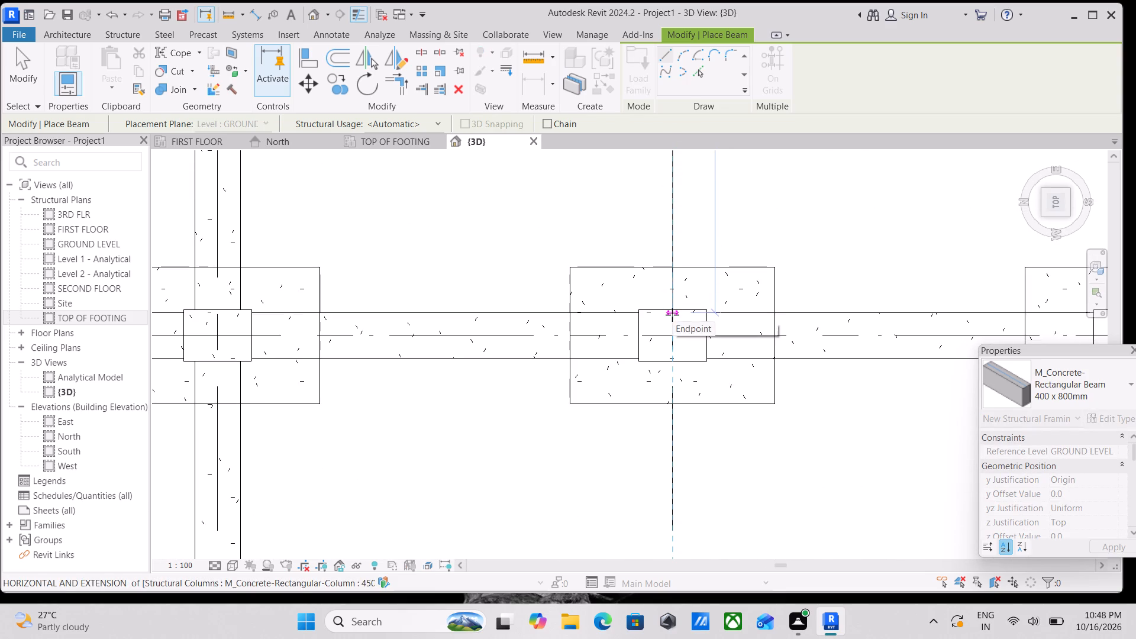
pyautogui.click(672, 315)
# Draw a beam about 3100 mm long from grid 5 to grid 4 along the third column line.
pyautogui.scroll(-2, 678, 360)
pyautogui.moveTo(678, 354); pyautogui.dragTo(692, 246, button='middle')
pyautogui.click(686, 250)
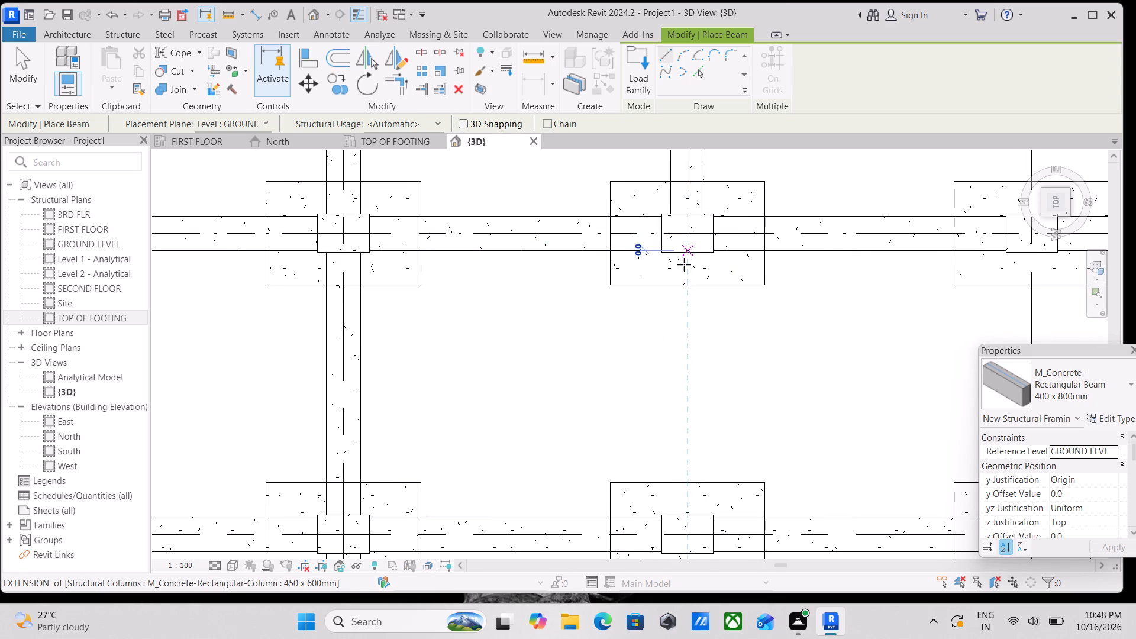
pyautogui.moveTo(675, 382); pyautogui.dragTo(674, 248, button='middle')
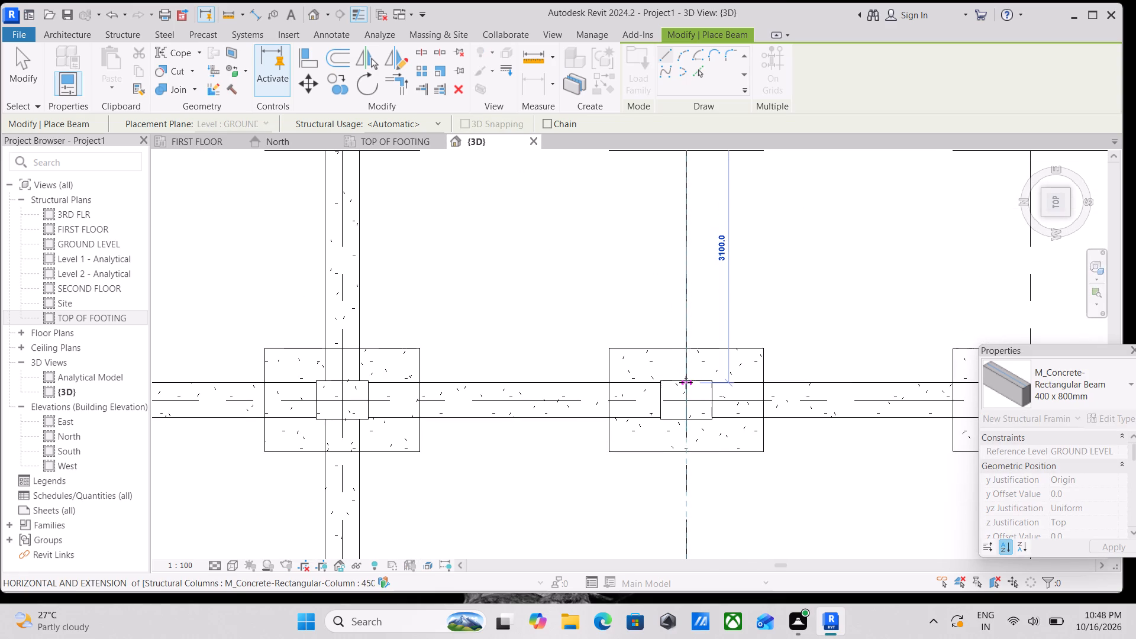
pyautogui.click(686, 382)
# Draw a 400 x 800mm beam from grid 4 to grid 3 along the third column line, between the facing column sides.
pyautogui.scroll(-2, 686, 382)
pyautogui.moveTo(686, 382); pyautogui.dragTo(689, 359, button='middle')
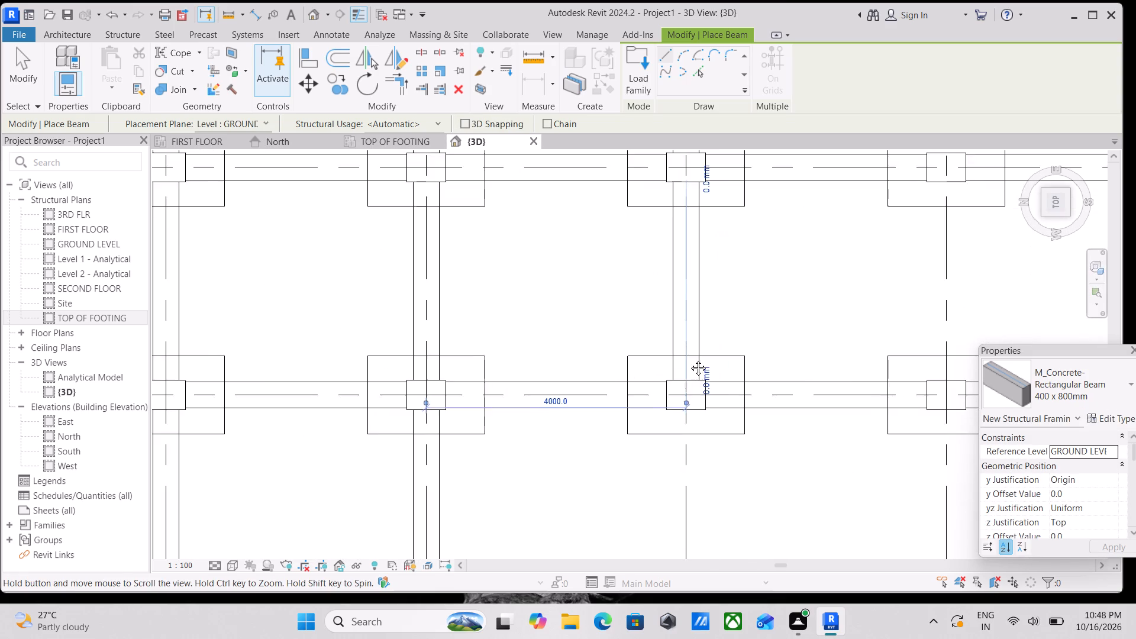
pyautogui.moveTo(689, 359); pyautogui.dragTo(702, 172, button='middle')
pyautogui.scroll(-1, 702, 220)
pyautogui.scroll(7, 704, 191)
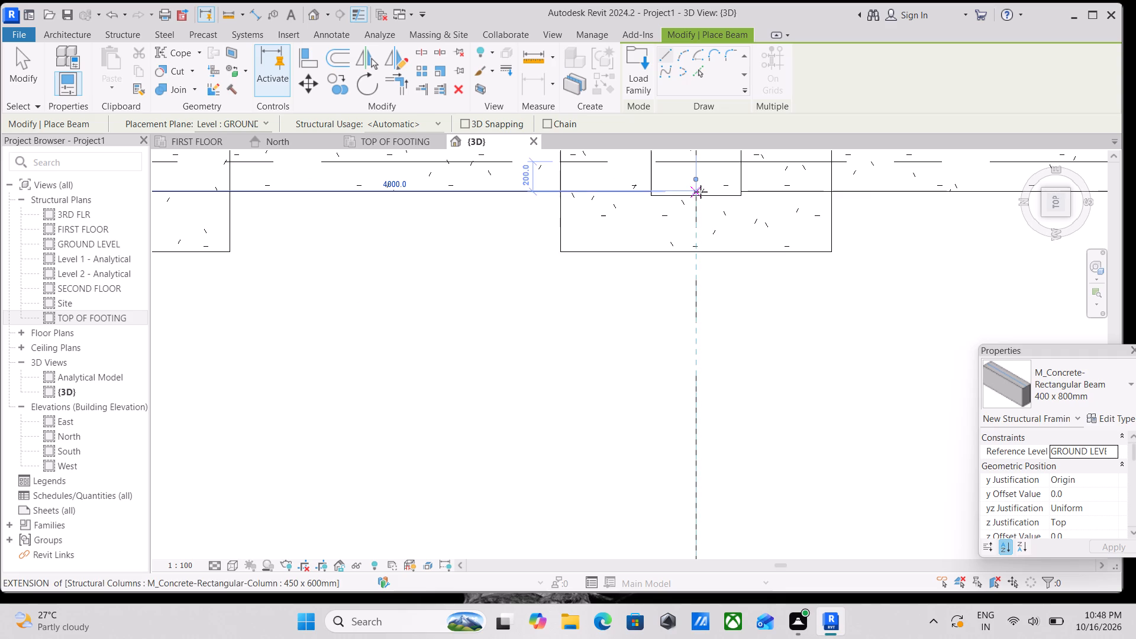
pyautogui.click(701, 192)
pyautogui.scroll(-1, 696, 364)
pyautogui.moveTo(696, 367); pyautogui.dragTo(711, 94, button='middle')
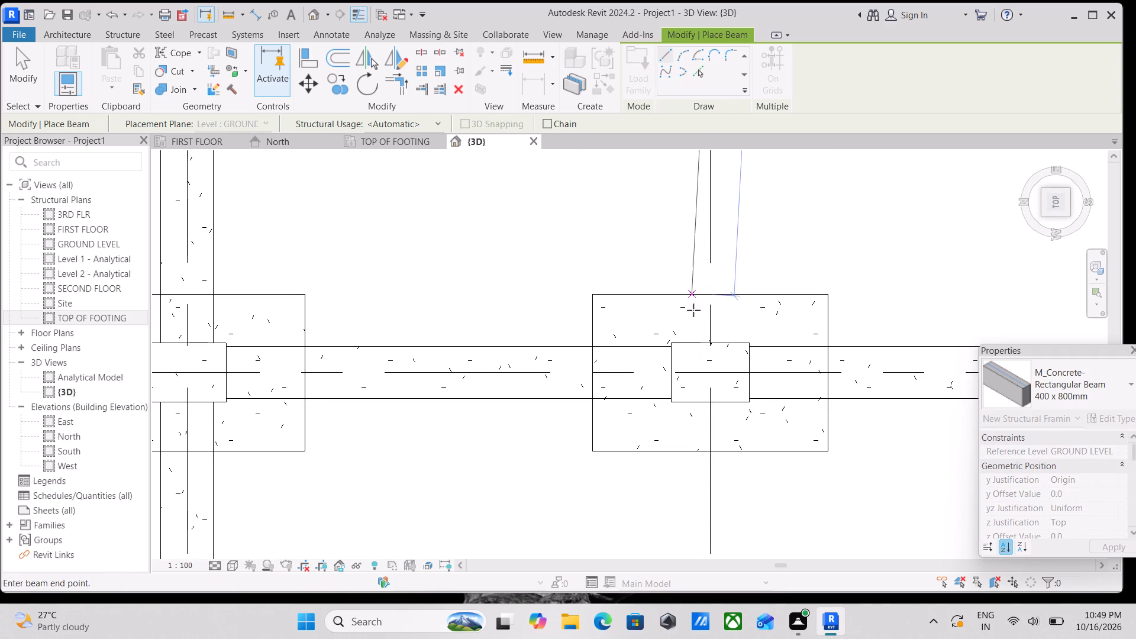
pyautogui.click(712, 346)
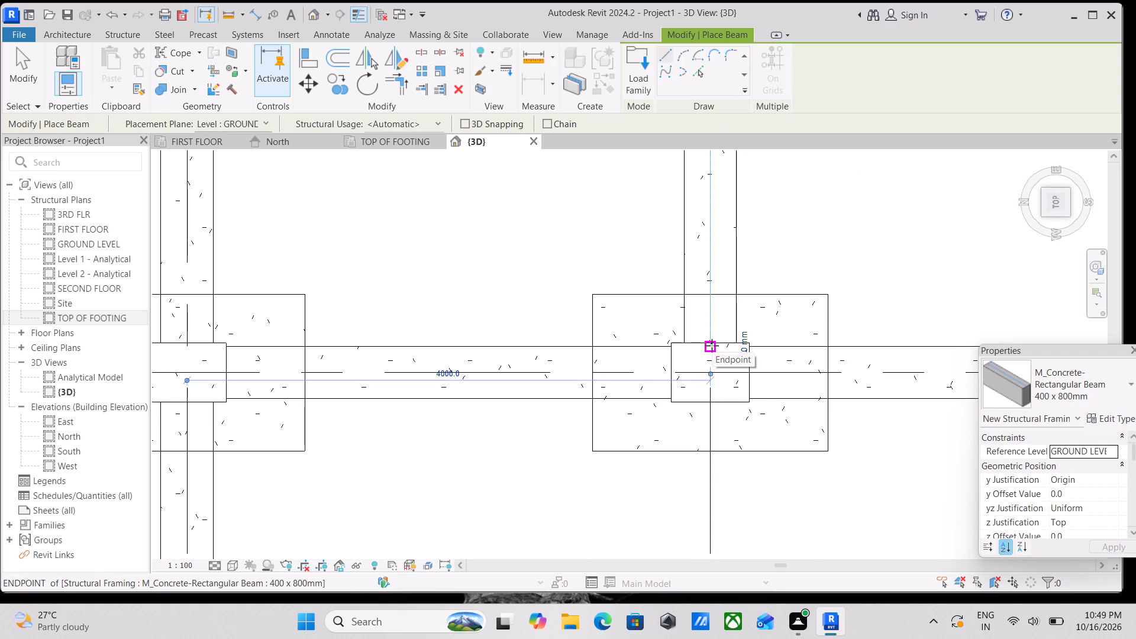
# Draw a 400 x 800mm beam from the grid 3 column to the grid 2 column along the third column line.
pyautogui.scroll(-2, 724, 412)
pyautogui.scroll(7, 715, 404)
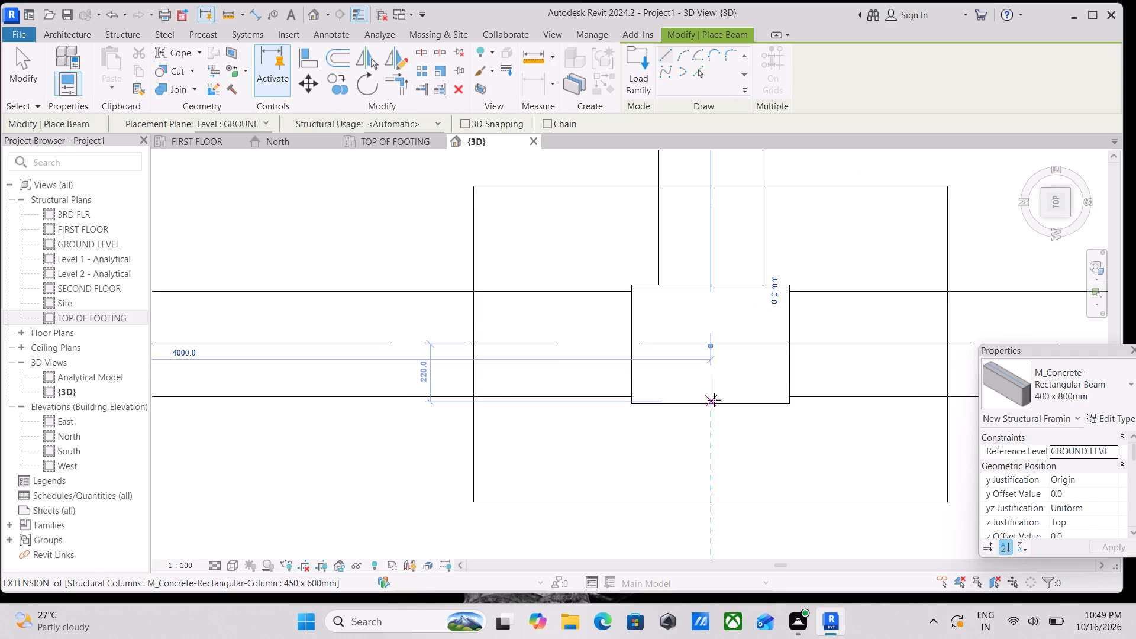
pyautogui.click(714, 398)
pyautogui.scroll(-2, 716, 544)
pyautogui.moveTo(720, 498); pyautogui.dragTo(728, 472, button='middle')
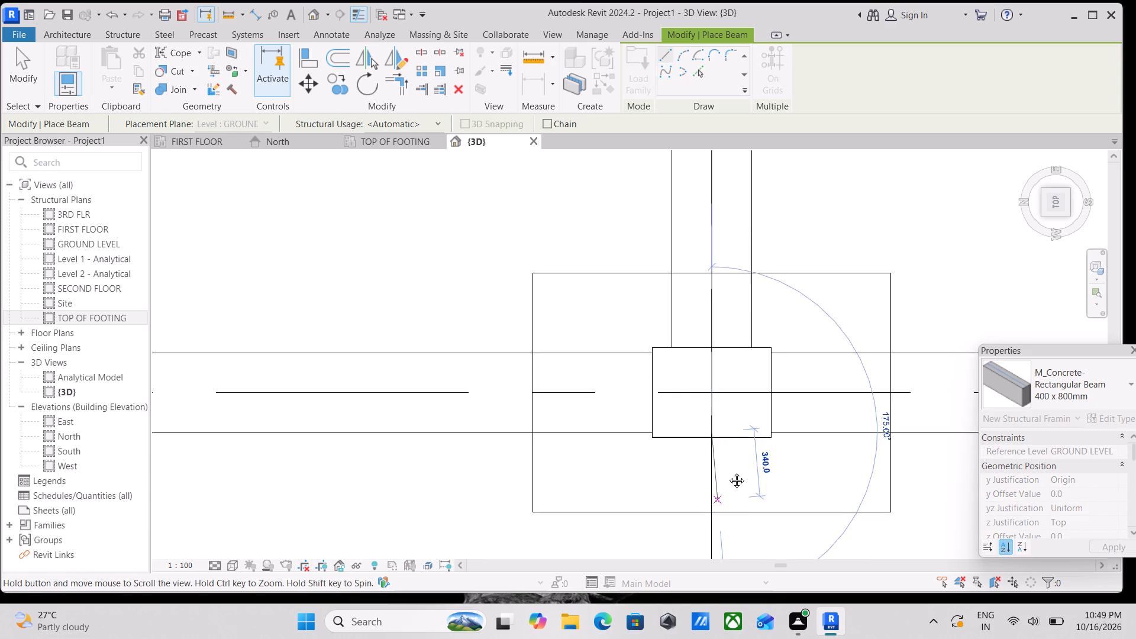
pyautogui.moveTo(728, 472); pyautogui.dragTo(734, 230, button='middle')
pyautogui.scroll(-1, 741, 347)
pyautogui.moveTo(741, 334); pyautogui.dragTo(737, 246, button='middle')
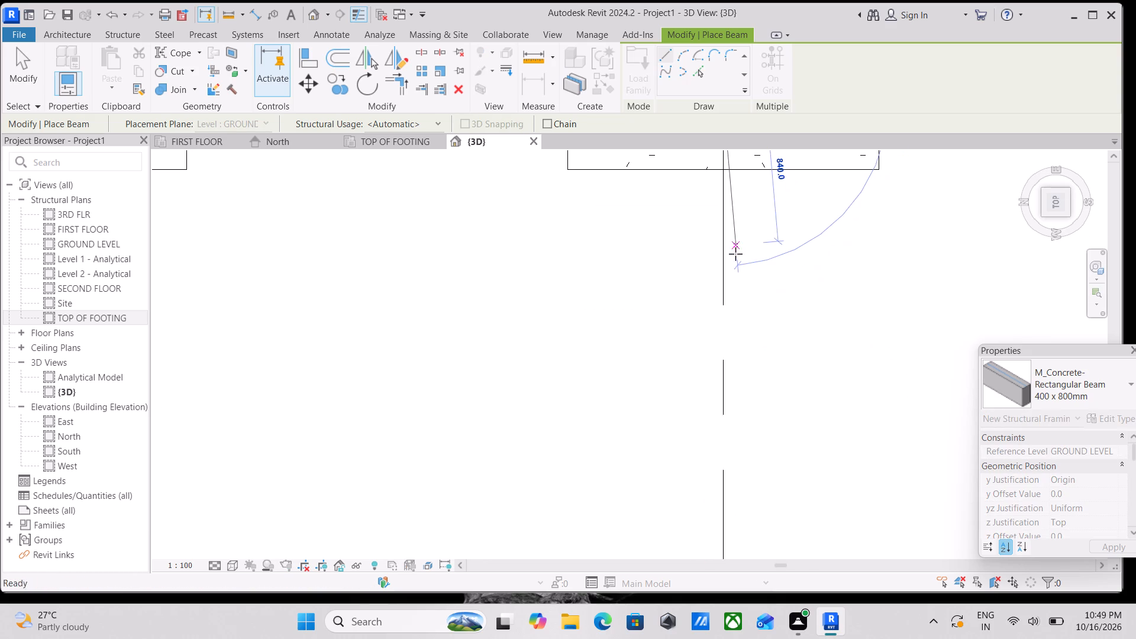
pyautogui.scroll(-3, 740, 343)
pyautogui.moveTo(737, 338); pyautogui.dragTo(725, 244, button='middle')
pyautogui.scroll(2, 711, 425)
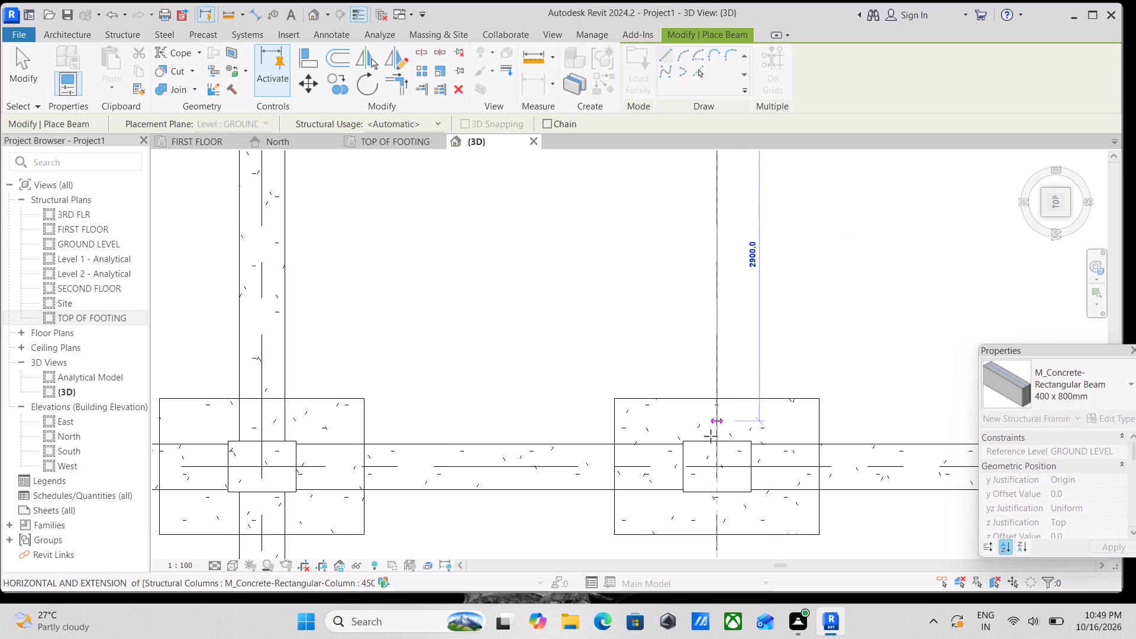
pyautogui.scroll(4, 714, 457)
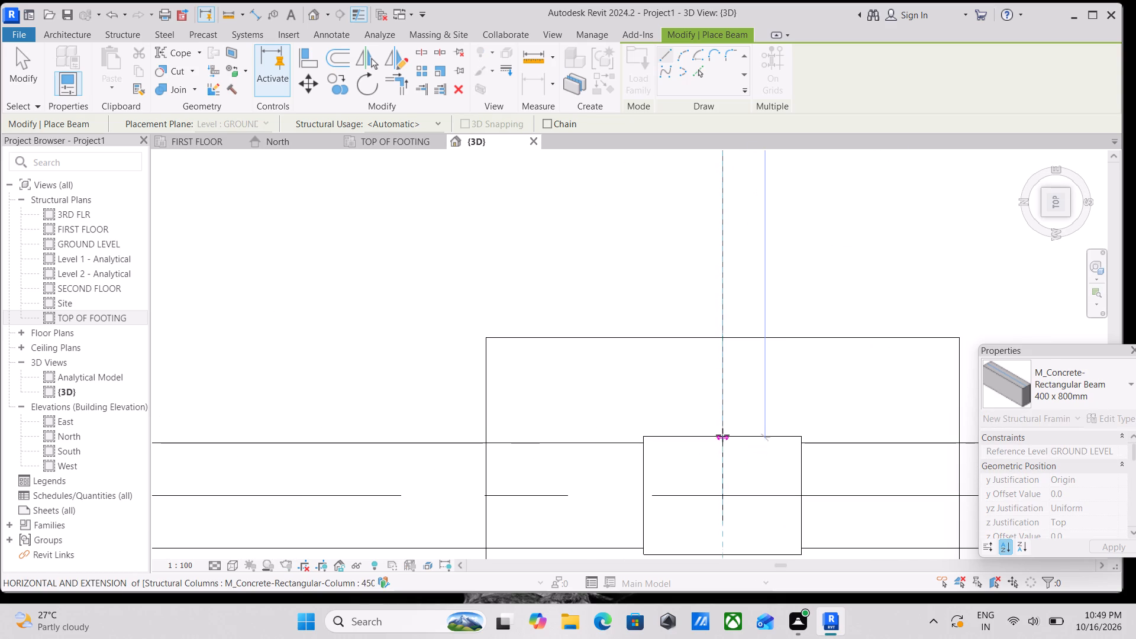
pyautogui.click(722, 443)
# Complete the third column line with a 400 x 800mm beam from the grid 2 column to the grid 1 column.
pyautogui.scroll(-19, 722, 443)
pyautogui.moveTo(725, 441); pyautogui.dragTo(722, 399, button='middle')
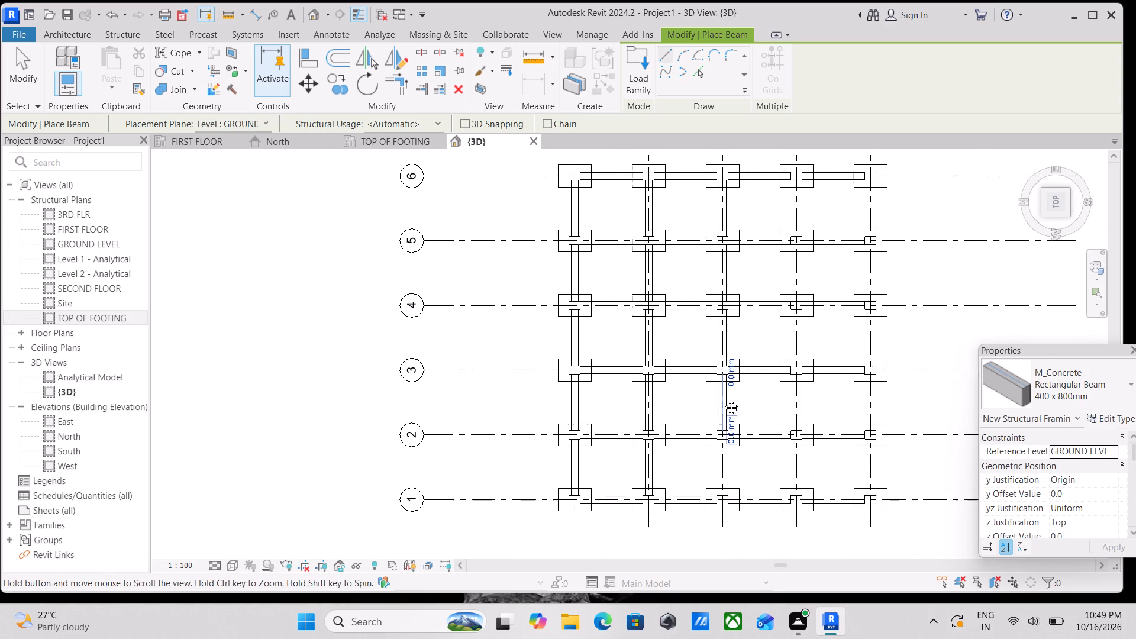
pyautogui.moveTo(722, 399); pyautogui.dragTo(727, 351, button='middle')
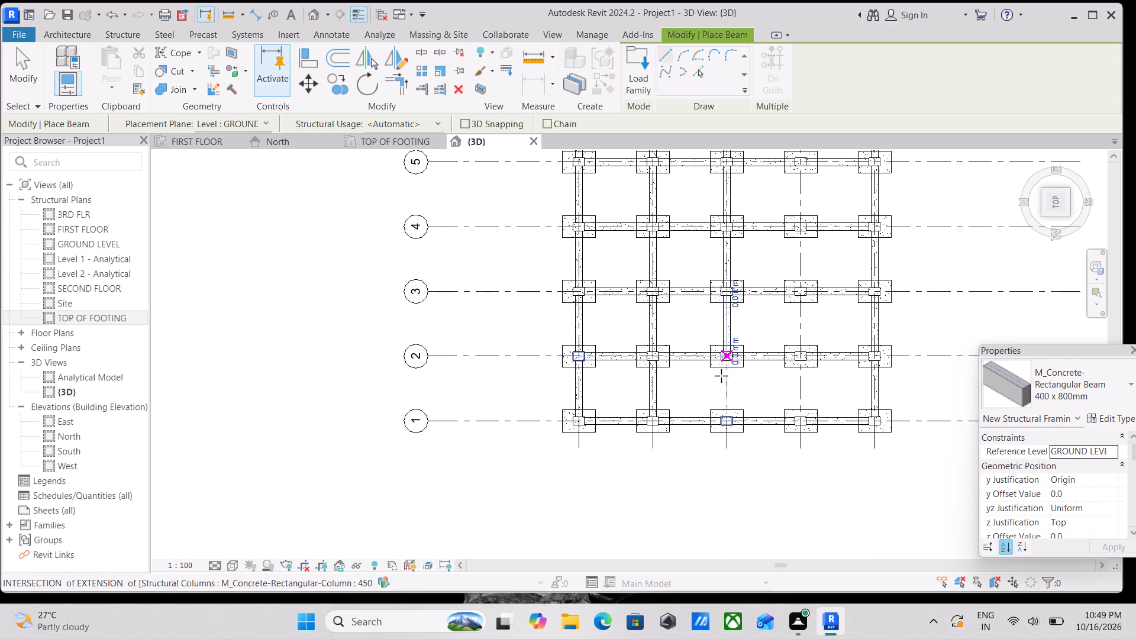
pyautogui.scroll(15, 721, 376)
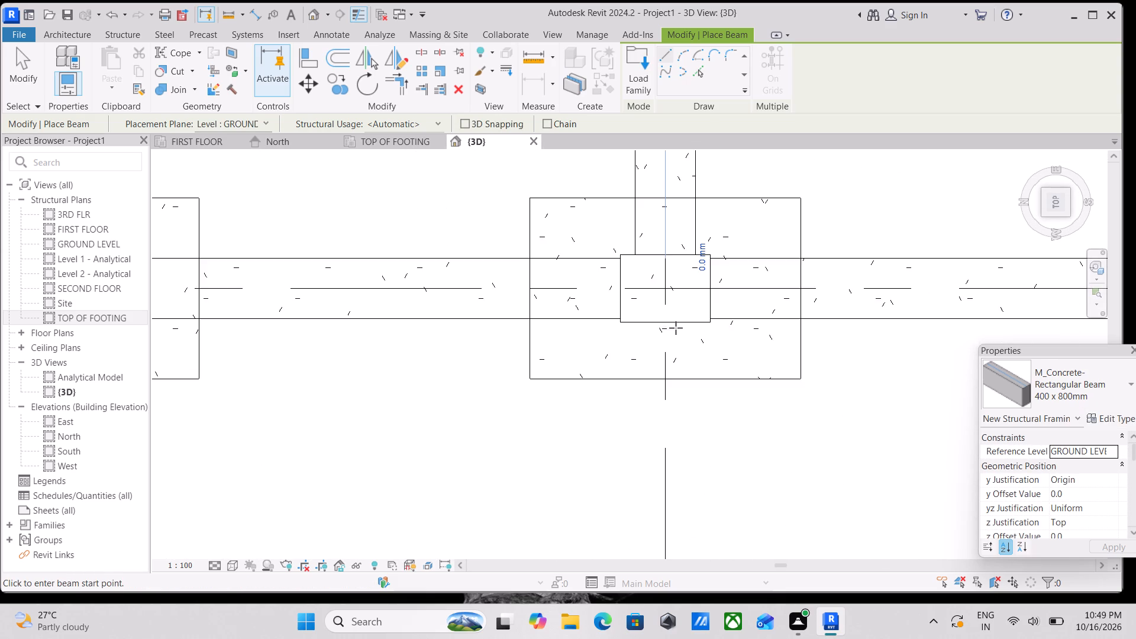
pyautogui.scroll(3, 676, 324)
pyautogui.click(660, 314)
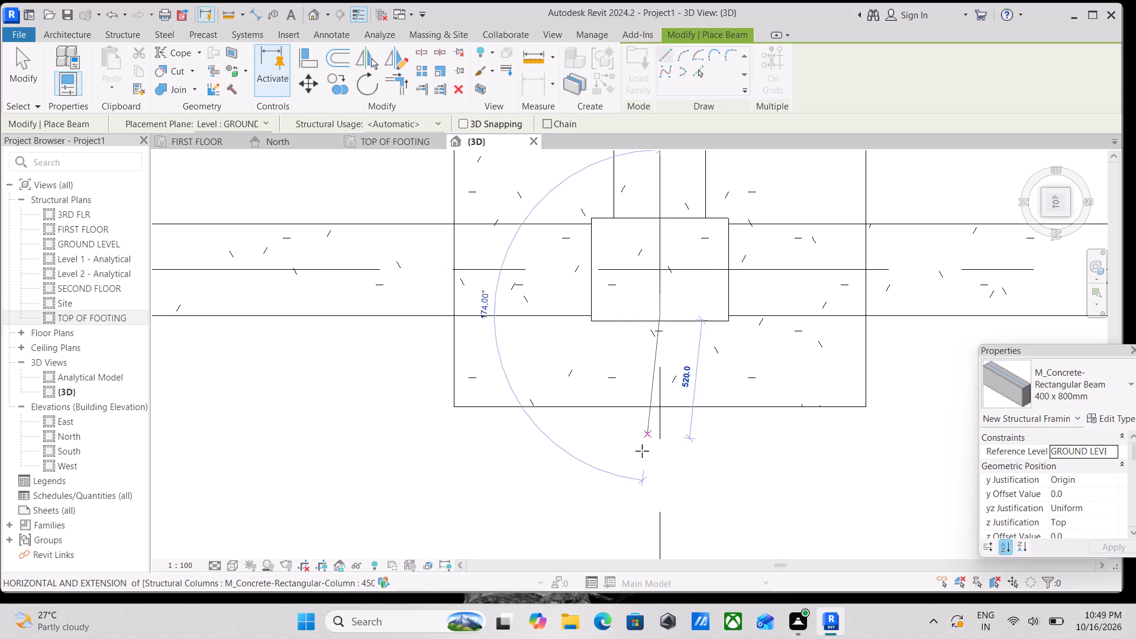
pyautogui.scroll(-2, 642, 451)
pyautogui.moveTo(645, 451); pyautogui.dragTo(701, 300, button='middle')
pyautogui.moveTo(732, 375); pyautogui.dragTo(680, 165, button='middle')
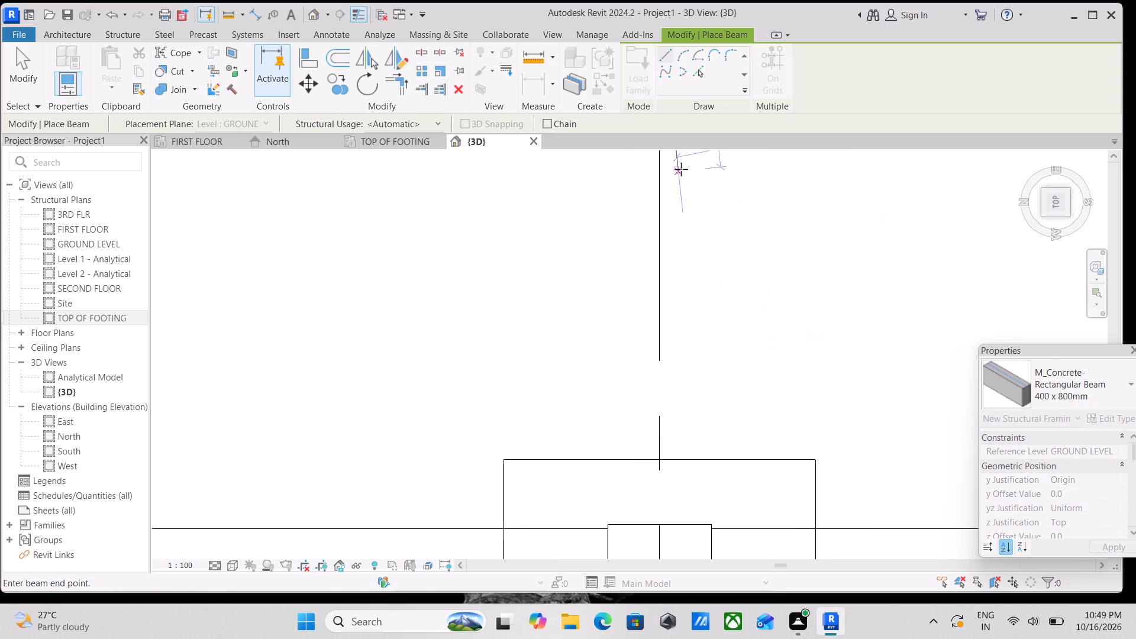
pyautogui.scroll(-1, 707, 336)
pyautogui.scroll(-1, 671, 420)
pyautogui.moveTo(670, 414); pyautogui.dragTo(665, 324, button='middle')
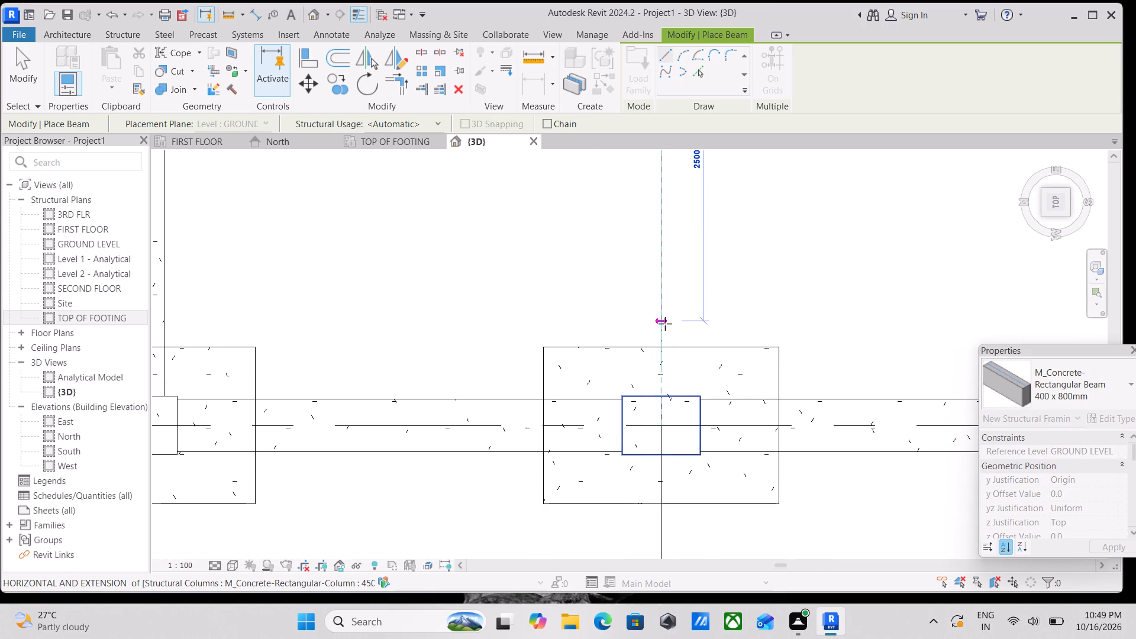
pyautogui.click(661, 398)
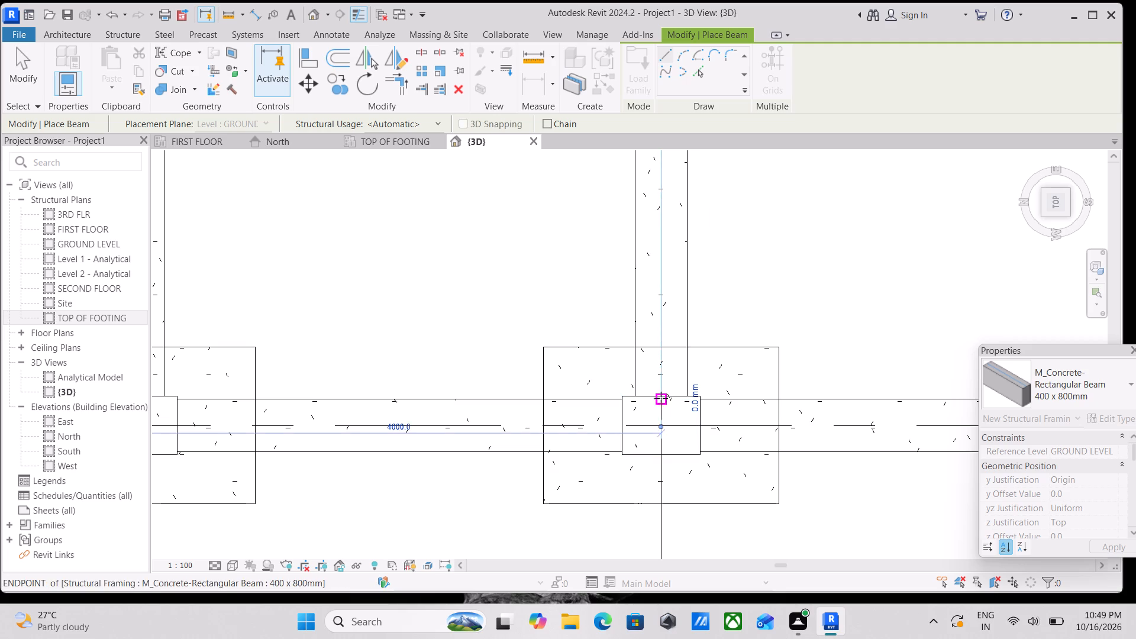
# Draw a 400 x 800mm beam about 3100 mm long from grid 1 to grid 2 along the fourth column line.
pyautogui.scroll(-4, 757, 380)
pyautogui.scroll(-4, 838, 281)
pyautogui.moveTo(836, 282); pyautogui.dragTo(495, 437, button='middle')
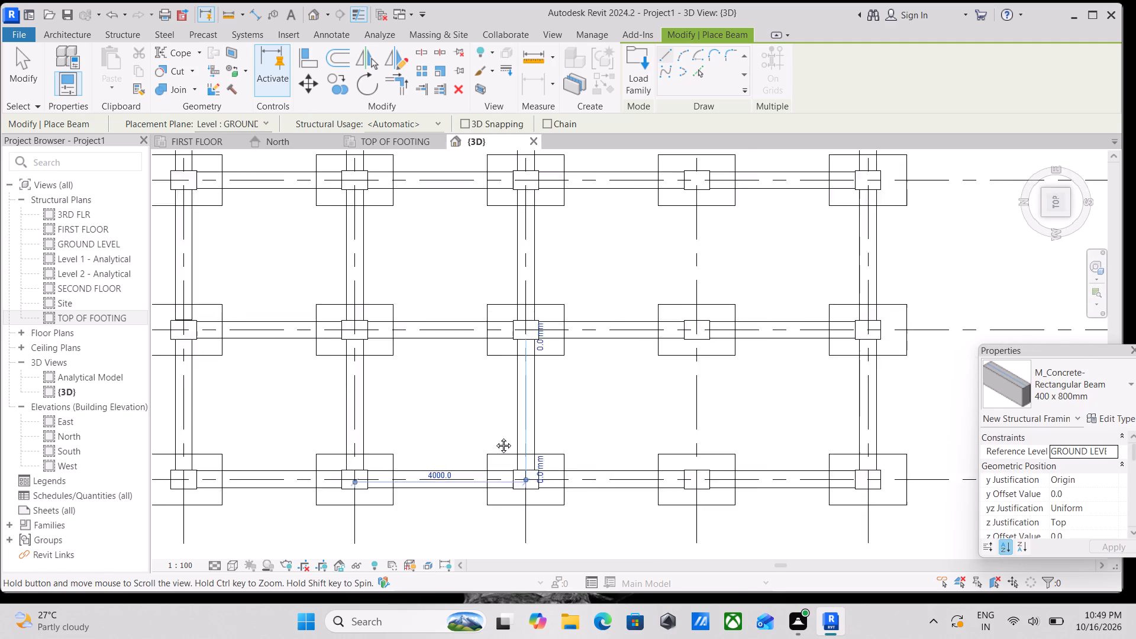
pyautogui.moveTo(495, 437); pyautogui.dragTo(483, 438, button='middle')
pyautogui.scroll(1, 483, 438)
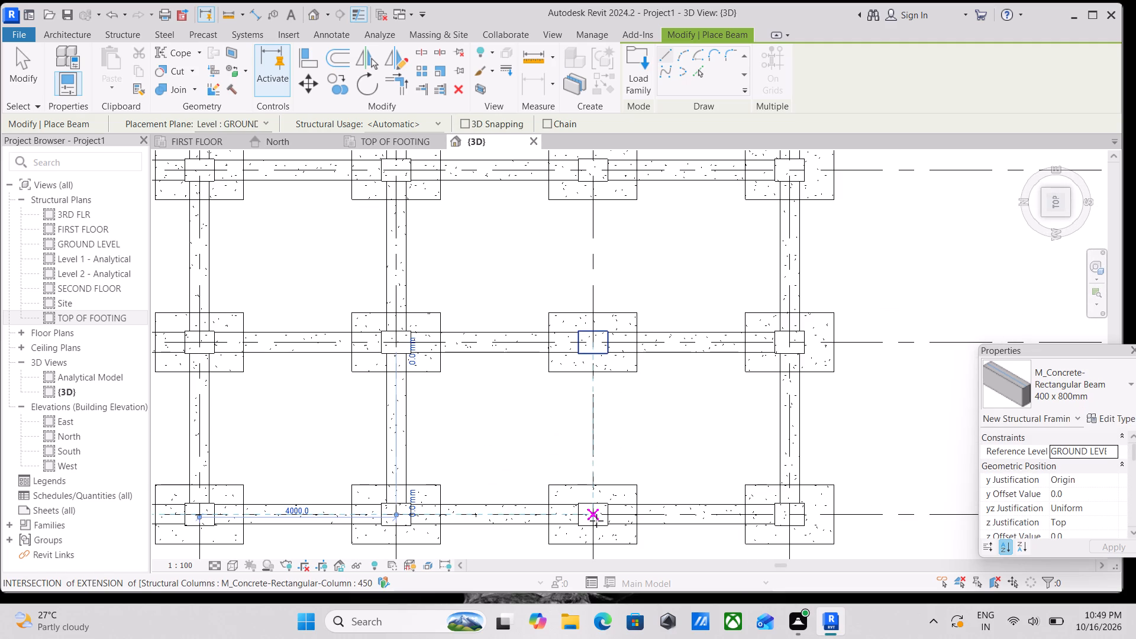
pyautogui.scroll(2, 571, 526)
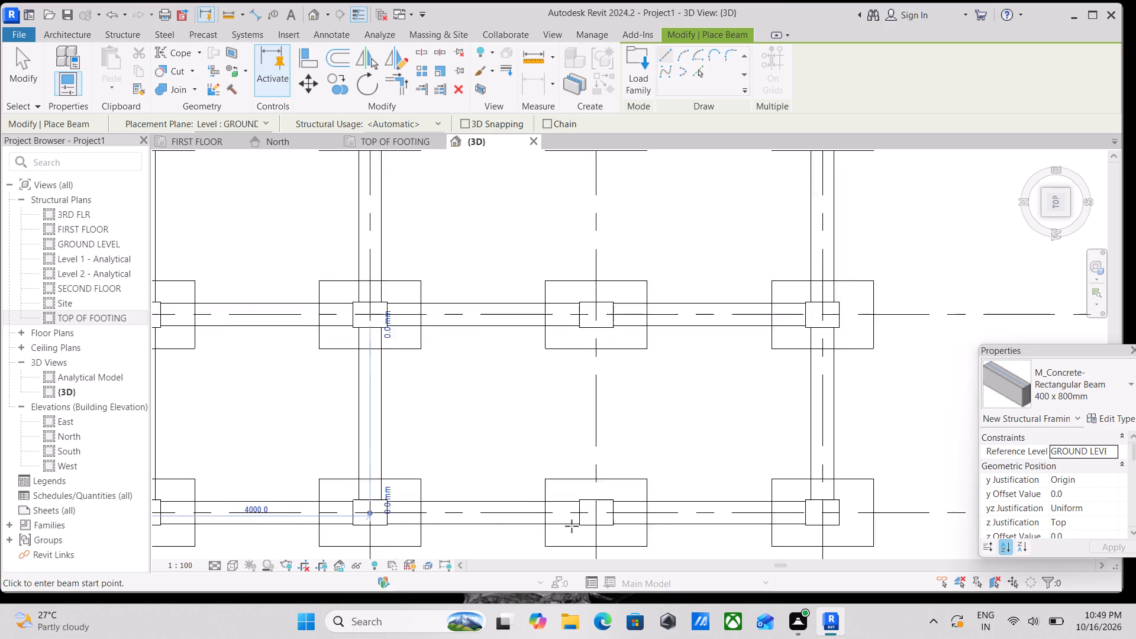
pyautogui.scroll(5, 572, 526)
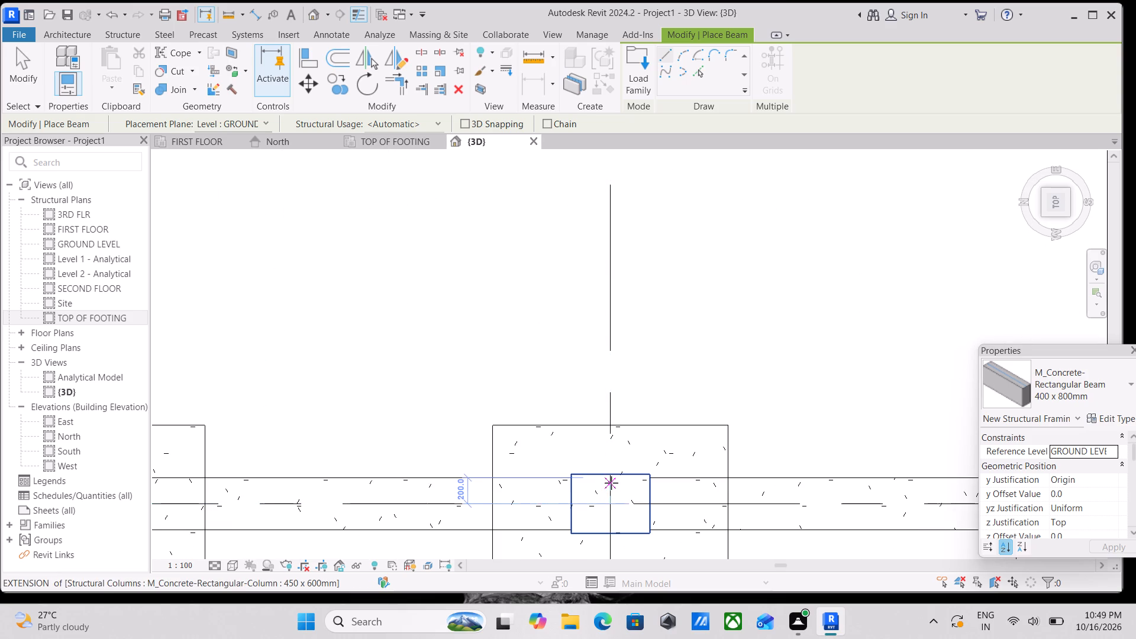
pyautogui.click(611, 479)
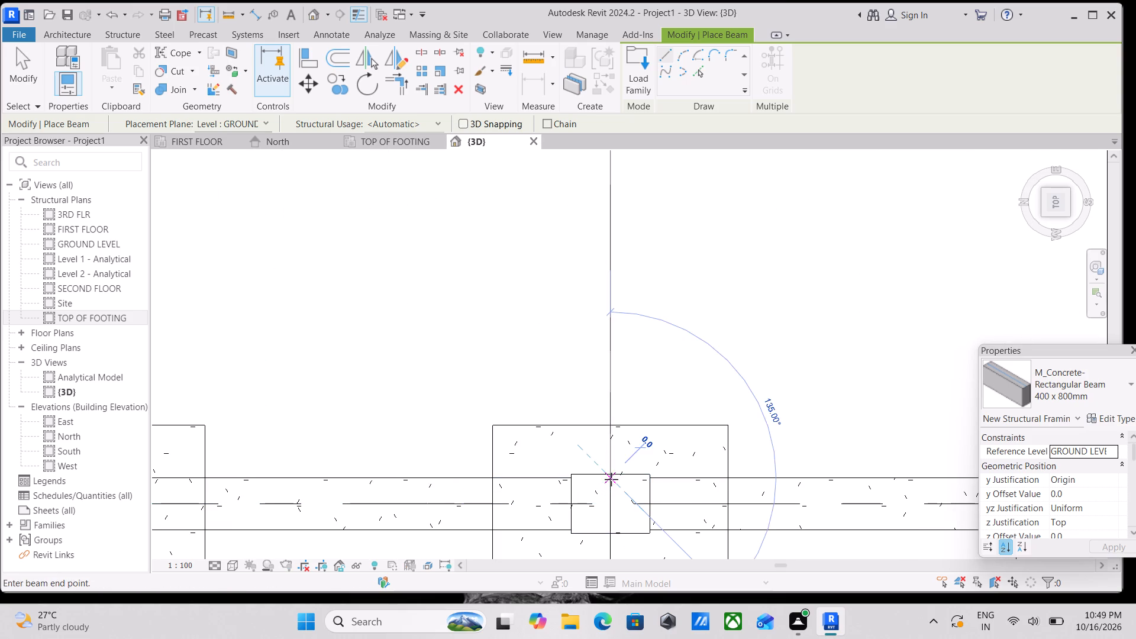
pyautogui.scroll(-1, 614, 354)
pyautogui.moveTo(622, 362); pyautogui.dragTo(637, 502, button='middle')
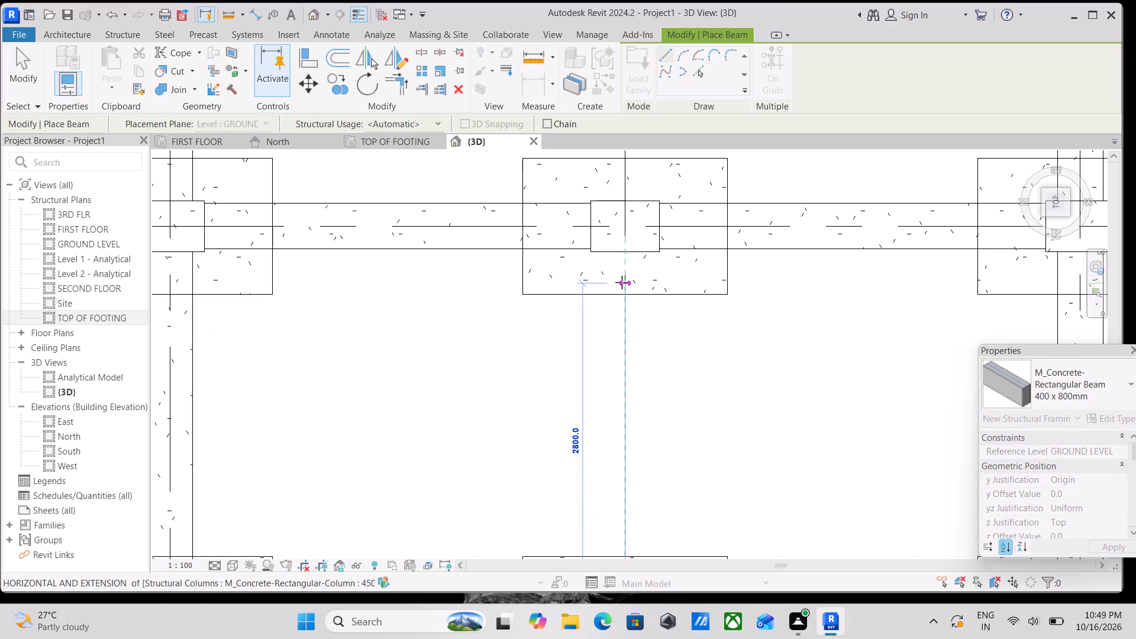
pyautogui.moveTo(622, 282); pyautogui.dragTo(629, 356, button='middle')
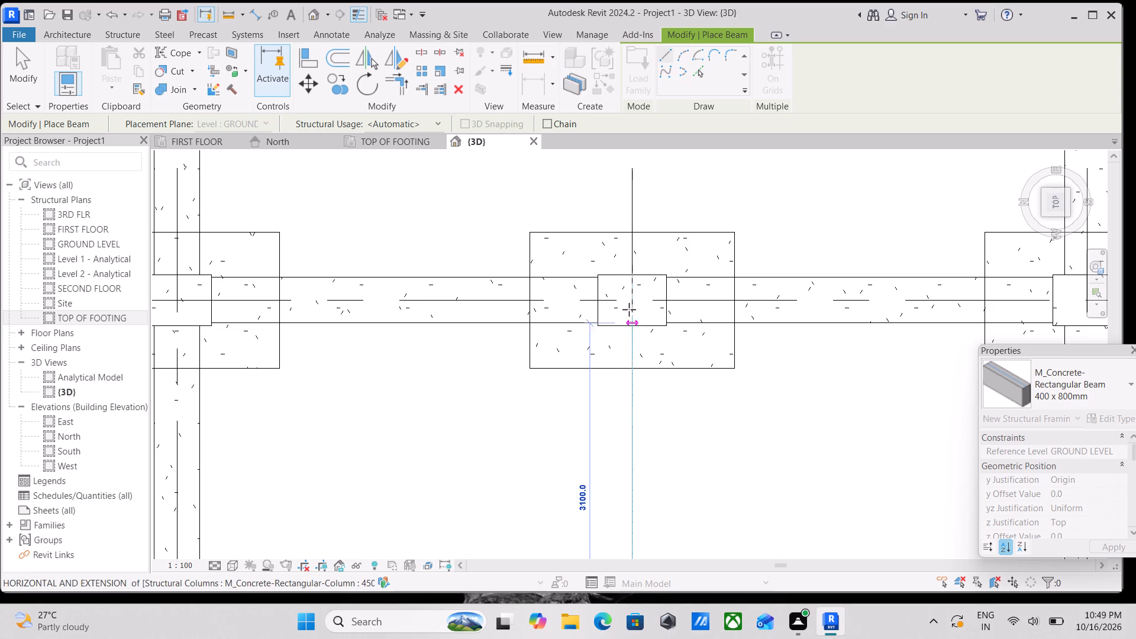
pyautogui.click(631, 319)
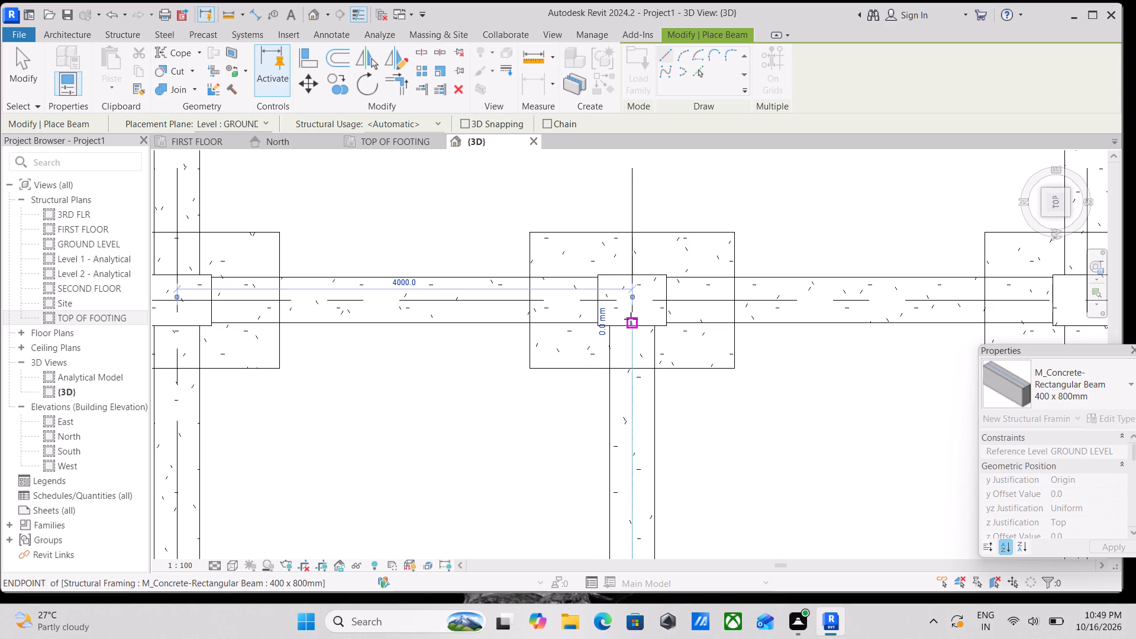
# Draw a 400 x 800mm beam from the grid 2 column to the grid 3 column along the fourth column line.
pyautogui.scroll(-1, 631, 319)
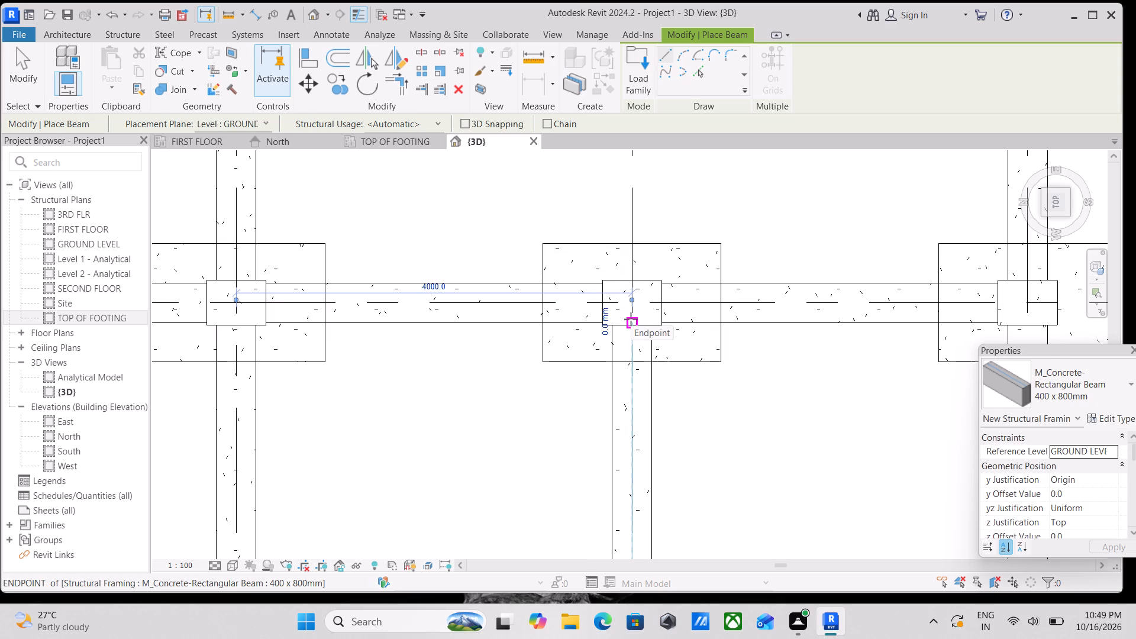
pyautogui.scroll(2, 658, 286)
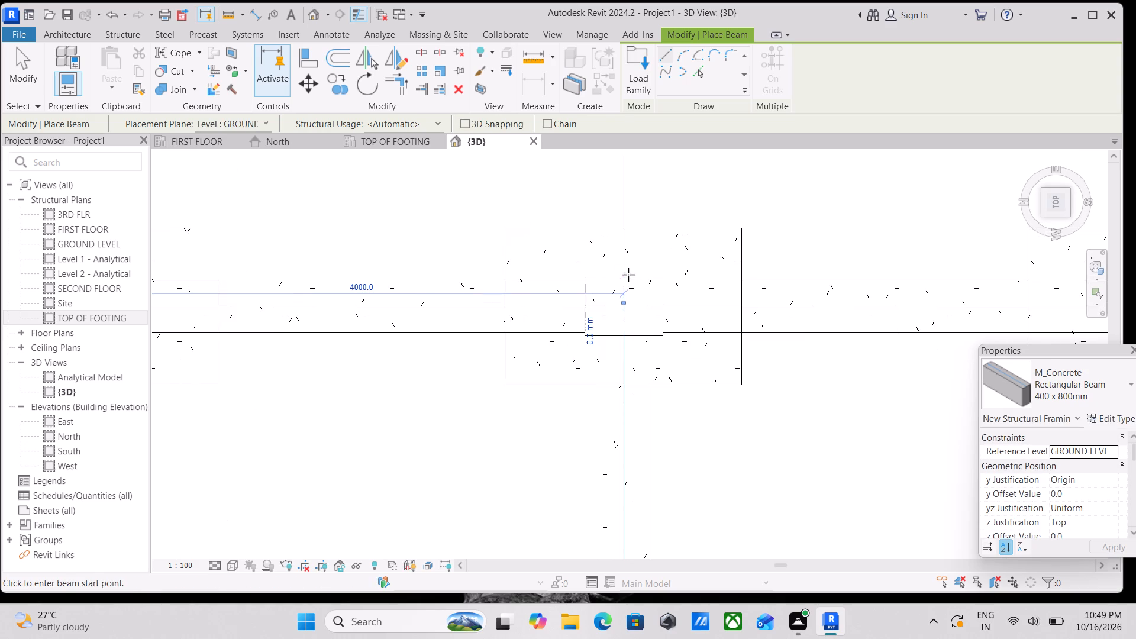
pyautogui.click(626, 280)
pyautogui.moveTo(628, 168); pyautogui.dragTo(640, 428, button='middle')
pyautogui.moveTo(640, 263); pyautogui.dragTo(640, 337, button='middle')
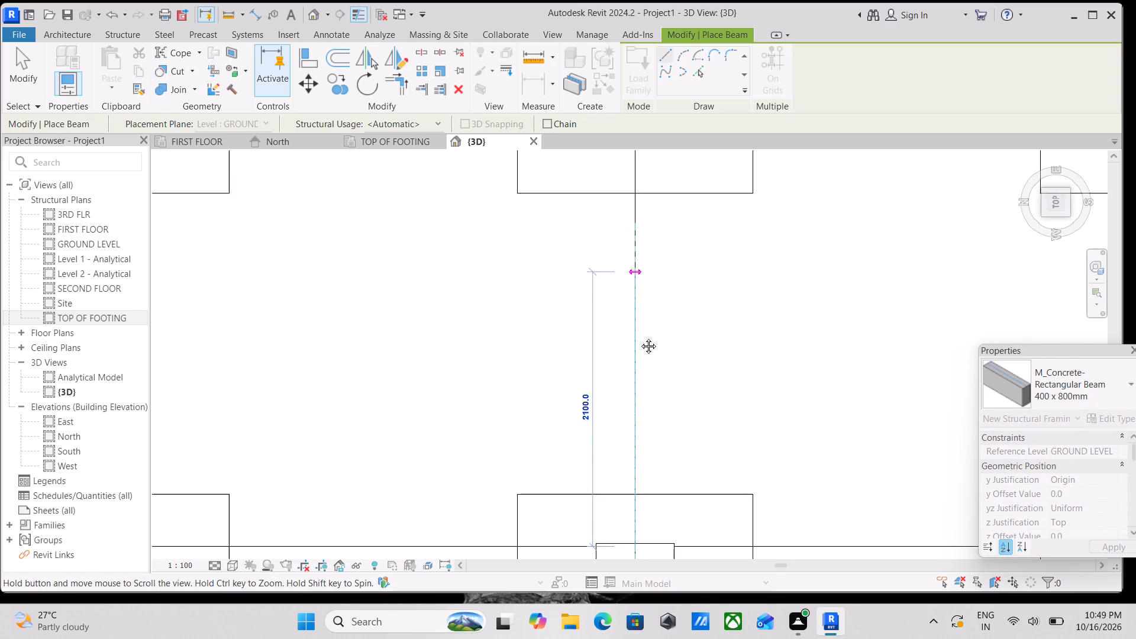
pyautogui.moveTo(640, 337); pyautogui.dragTo(643, 424, button='middle')
pyautogui.click(635, 298)
# Draw a 400 x 800mm beam about 3200 mm long from grid 3 to grid 4 along the fourth column line.
pyautogui.scroll(-2, 635, 298)
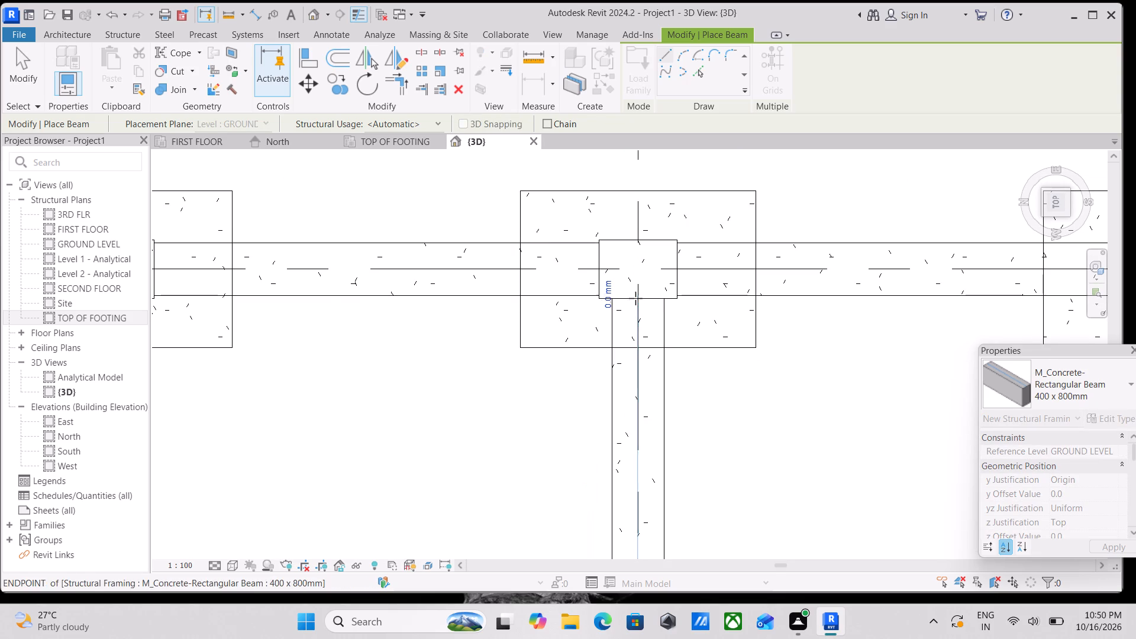
pyautogui.scroll(-1, 635, 298)
pyautogui.moveTo(635, 298); pyautogui.dragTo(635, 379, button='middle')
pyautogui.click(638, 350)
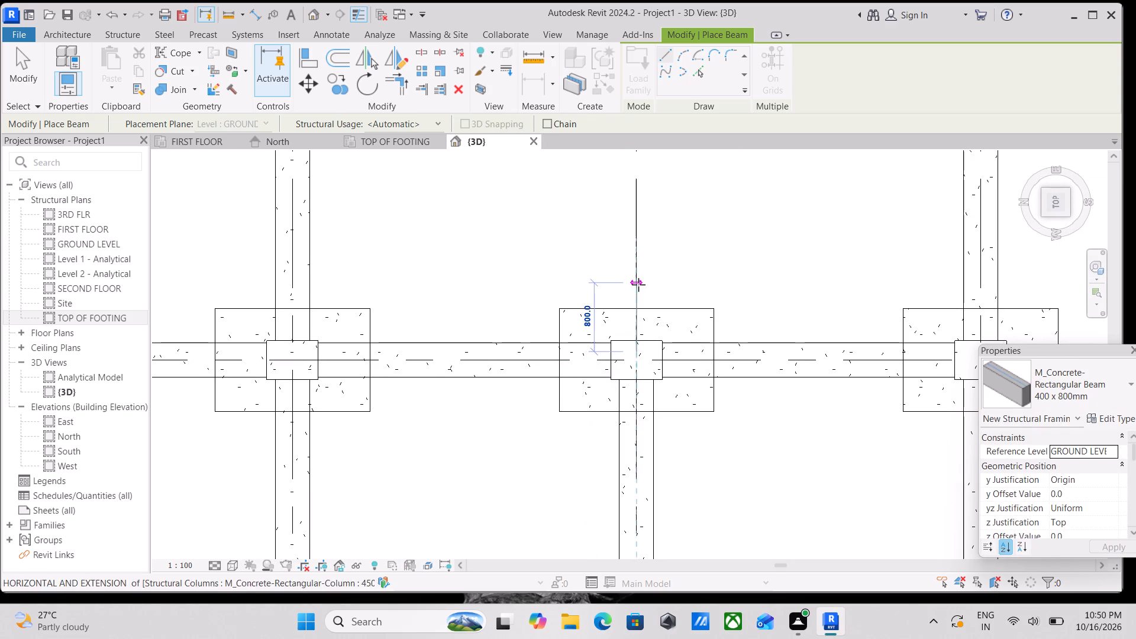
pyautogui.moveTo(638, 285); pyautogui.dragTo(622, 566, button='middle')
pyautogui.scroll(1, 623, 537)
pyautogui.click(618, 322)
# Draw a 400 x 800mm beam from the grid 4 column to the grid 5 column along the fourth column line.
pyautogui.scroll(-2, 618, 322)
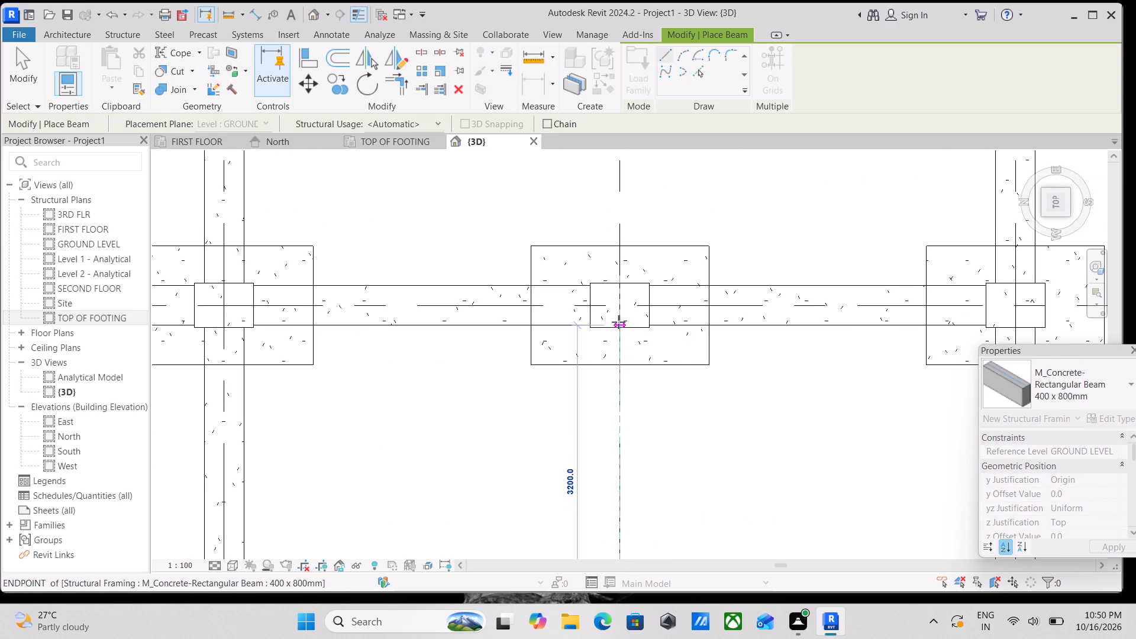
pyautogui.scroll(-1, 618, 322)
pyautogui.moveTo(618, 322); pyautogui.dragTo(616, 414, button='middle')
pyautogui.scroll(8, 616, 414)
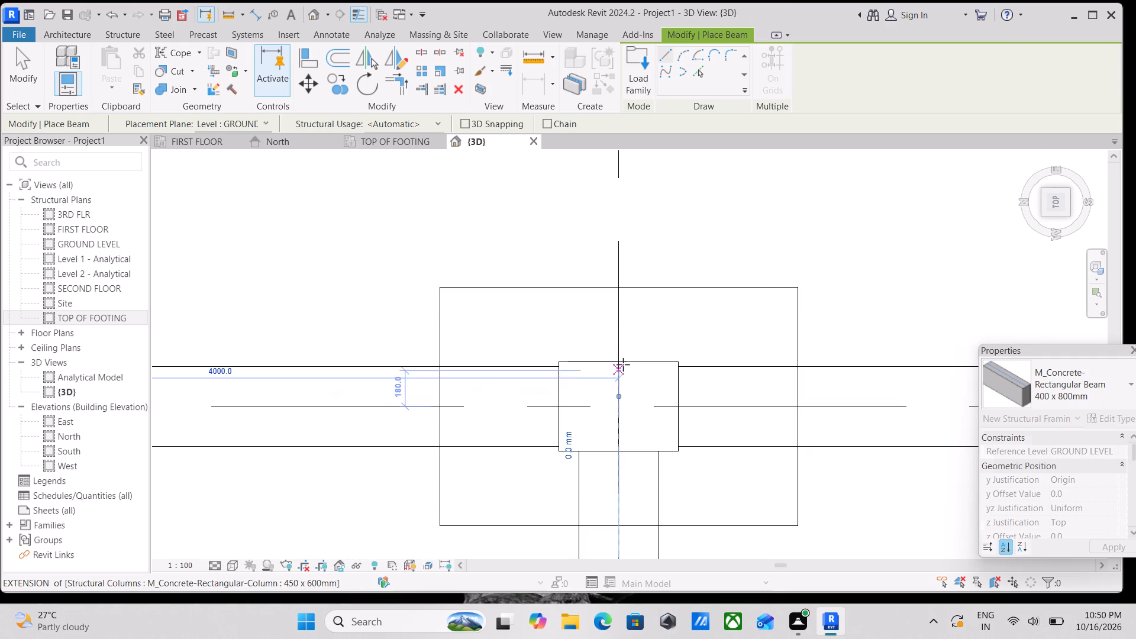
pyautogui.click(623, 364)
pyautogui.scroll(-1, 632, 262)
pyautogui.moveTo(632, 262); pyautogui.dragTo(628, 496, button='middle')
pyautogui.scroll(-1, 598, 266)
pyautogui.moveTo(601, 269); pyautogui.dragTo(641, 554, button='middle')
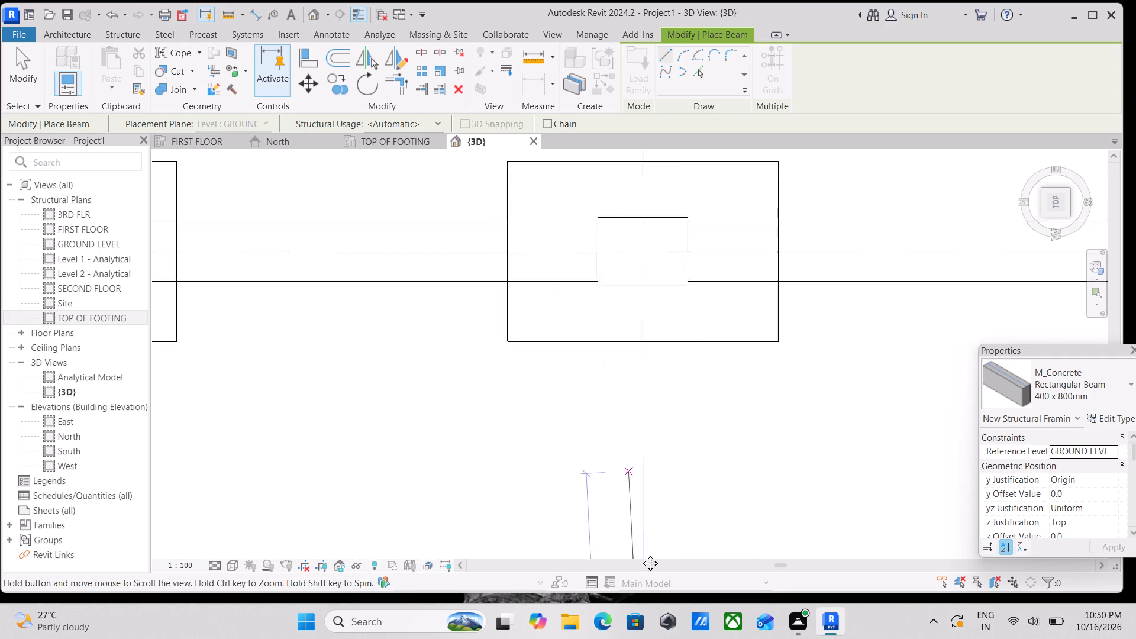
pyautogui.moveTo(641, 554); pyautogui.dragTo(642, 566, button='middle')
pyautogui.click(660, 376)
# Draw a 400 x 800mm beam from the grid 5 column to the grid 6 column along the fourth column line.
pyautogui.scroll(-1, 660, 376)
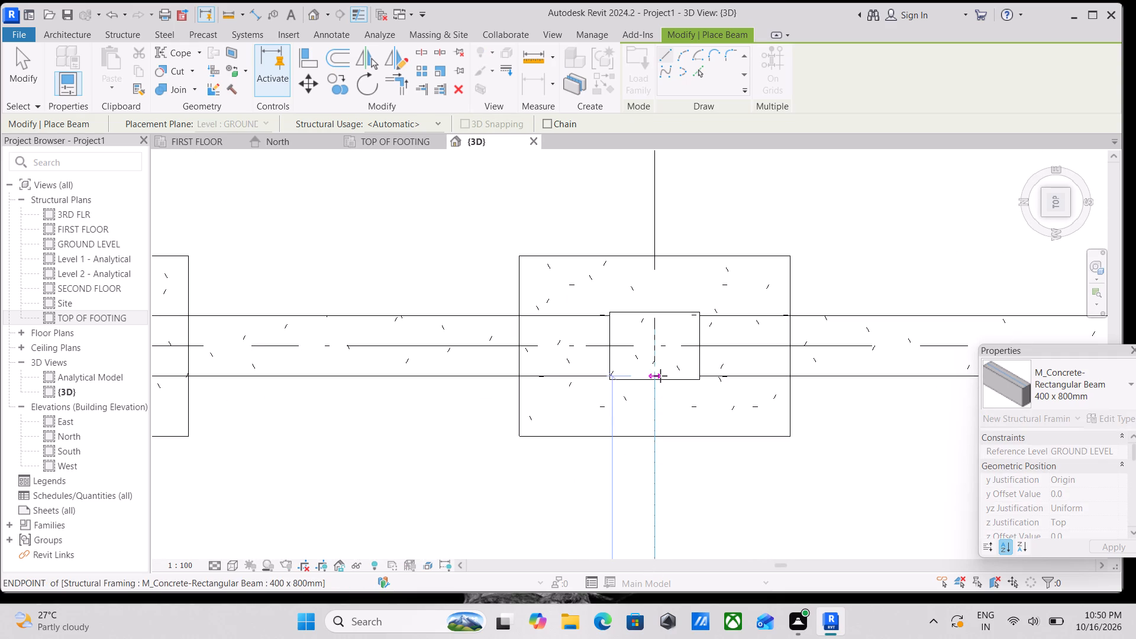
pyautogui.scroll(-4, 660, 376)
pyautogui.moveTo(660, 362); pyautogui.dragTo(670, 500, button='middle')
pyautogui.scroll(7, 669, 476)
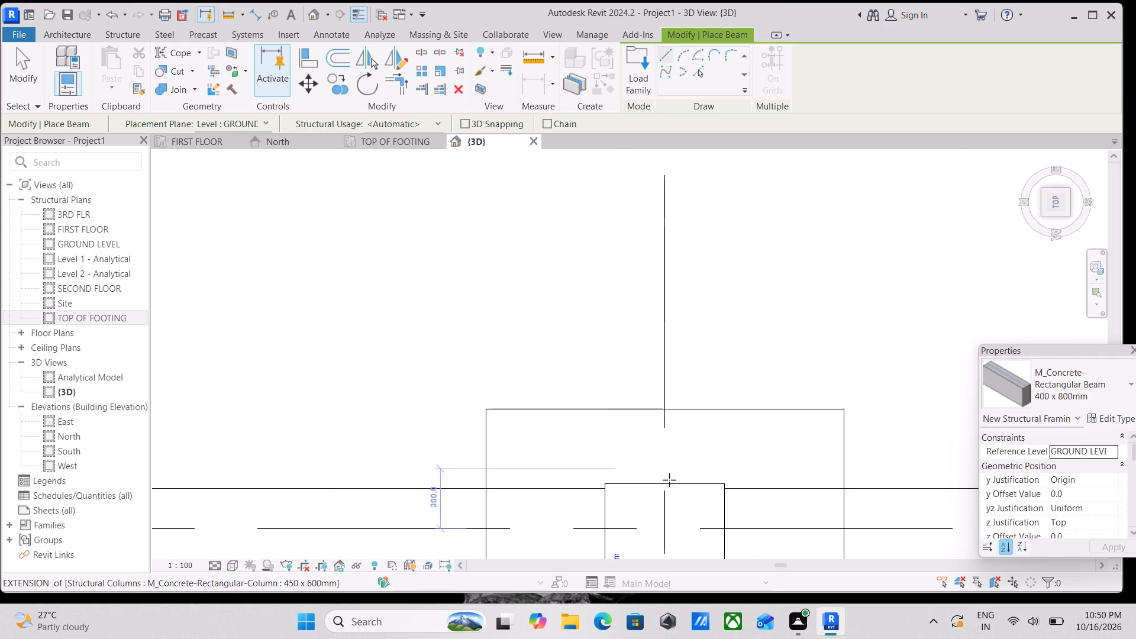
pyautogui.click(667, 489)
pyautogui.moveTo(687, 360); pyautogui.dragTo(674, 521, button='middle')
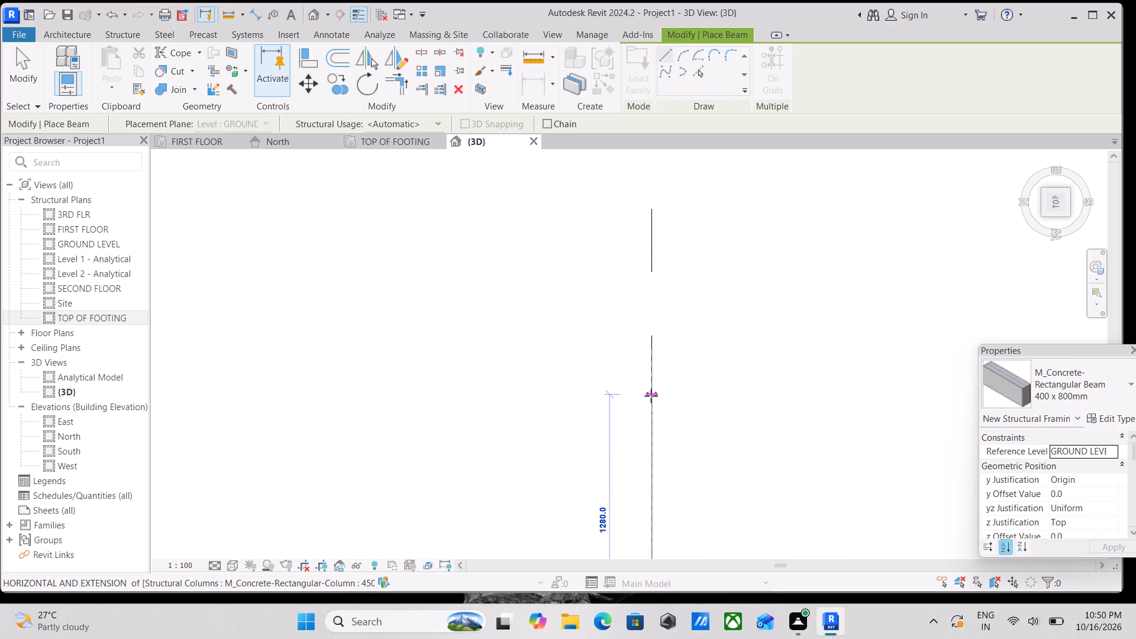
pyautogui.scroll(-1, 651, 396)
pyautogui.moveTo(651, 396); pyautogui.dragTo(653, 555, button='middle')
pyautogui.moveTo(661, 388); pyautogui.dragTo(652, 492, button='middle')
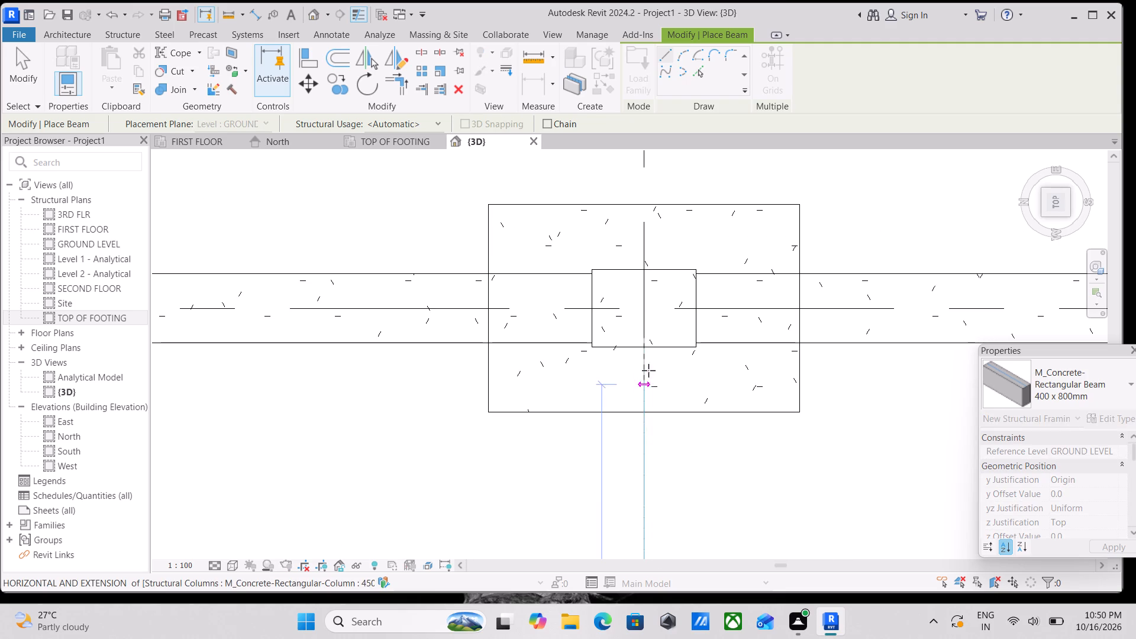
pyautogui.click(647, 340)
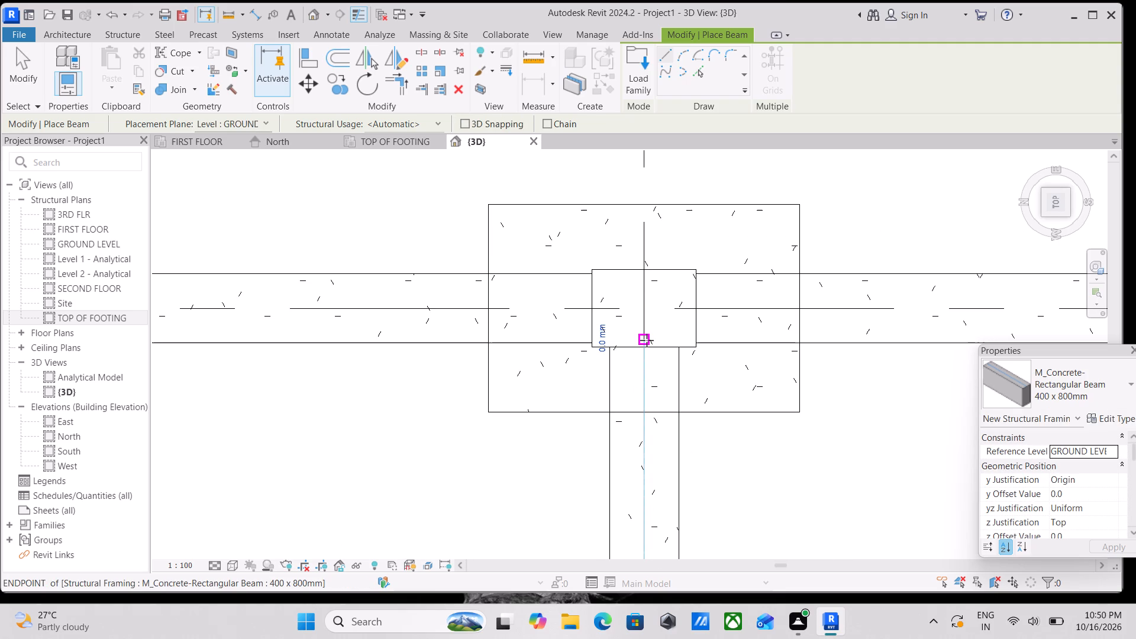
# Examine the ground-level beam layout across all grids for missing beams, and leave the Beam command.
pyautogui.scroll(-3, 831, 459)
pyautogui.moveTo(824, 436); pyautogui.dragTo(752, 406, button='middle')
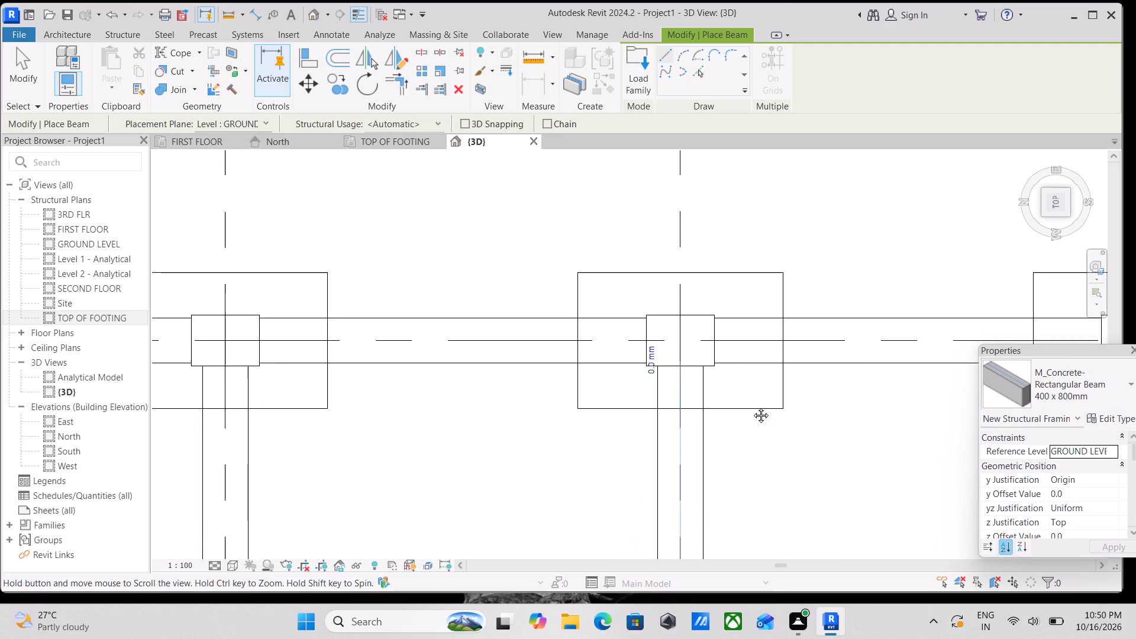
pyautogui.moveTo(752, 406); pyautogui.dragTo(627, 385, button='middle')
pyautogui.scroll(-3, 630, 421)
pyautogui.moveTo(631, 418); pyautogui.dragTo(598, 237, button='middle')
pyautogui.scroll(-6, 603, 285)
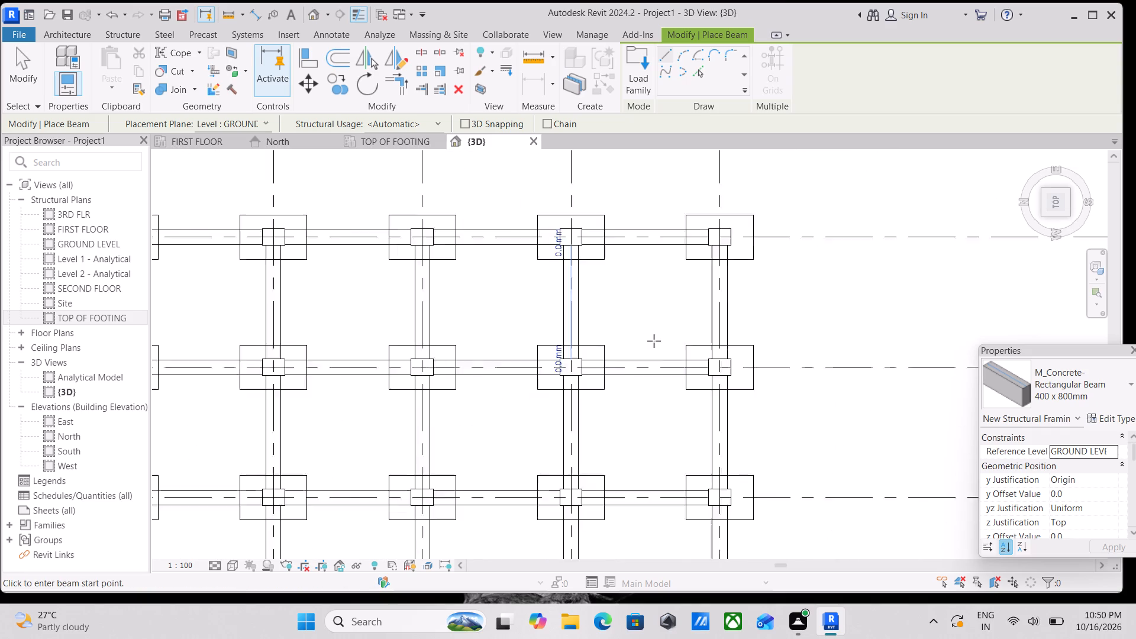
pyautogui.scroll(-1, 654, 341)
pyautogui.moveTo(654, 341); pyautogui.dragTo(666, 195, button='middle')
pyautogui.scroll(-2, 675, 373)
pyautogui.moveTo(673, 365); pyautogui.dragTo(708, 227, button='middle')
pyautogui.scroll(2, 676, 384)
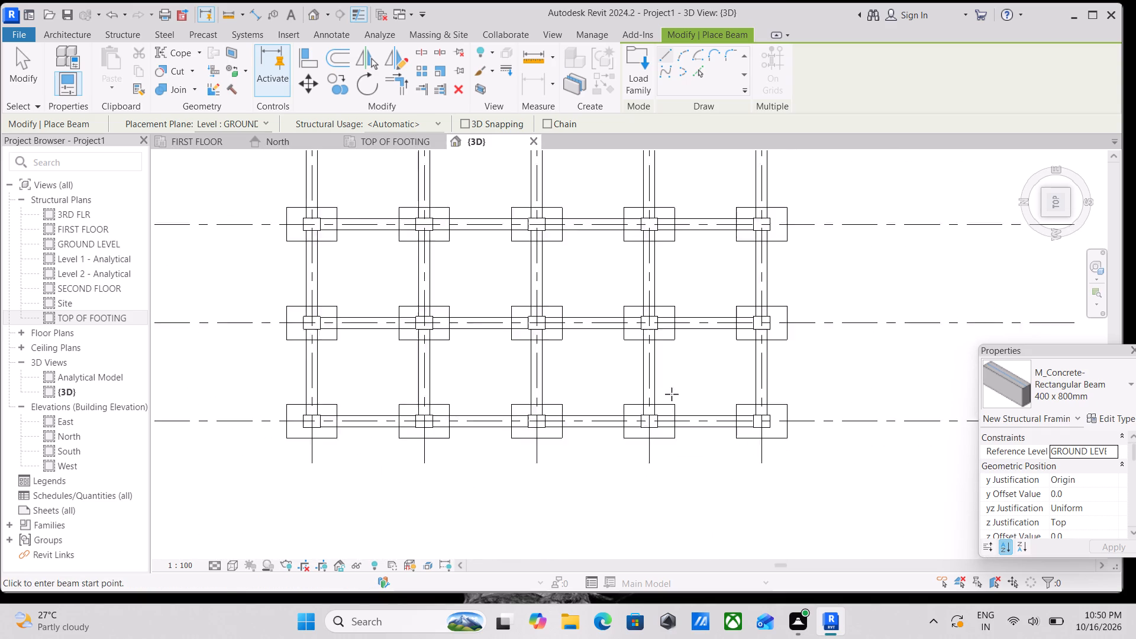
pyautogui.scroll(2, 672, 394)
pyautogui.moveTo(583, 376); pyautogui.dragTo(643, 376, button='middle')
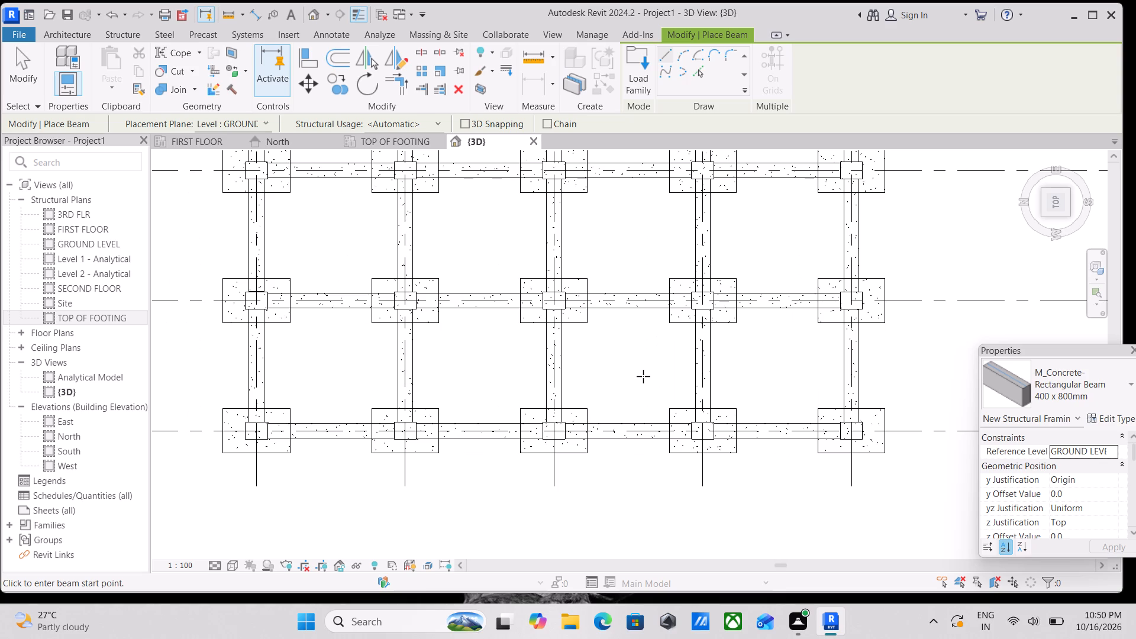
pyautogui.scroll(-2, 643, 376)
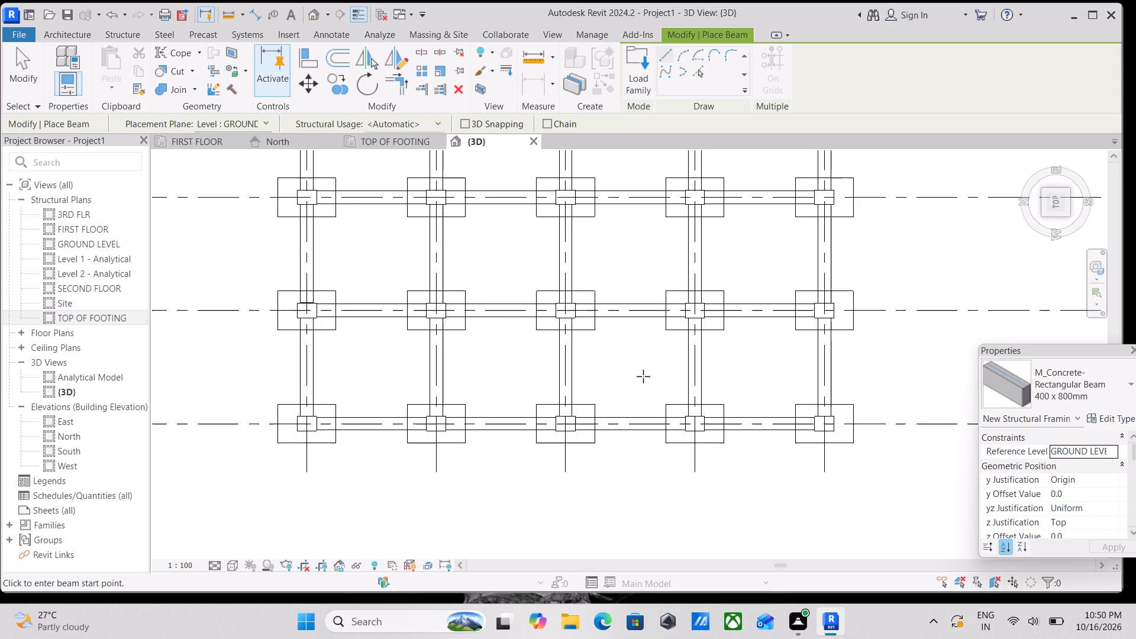
pyautogui.scroll(-1, 643, 376)
pyautogui.scroll(-3, 553, 380)
pyautogui.moveTo(553, 380); pyautogui.dragTo(660, 534, button='middle')
pyautogui.scroll(3, 585, 297)
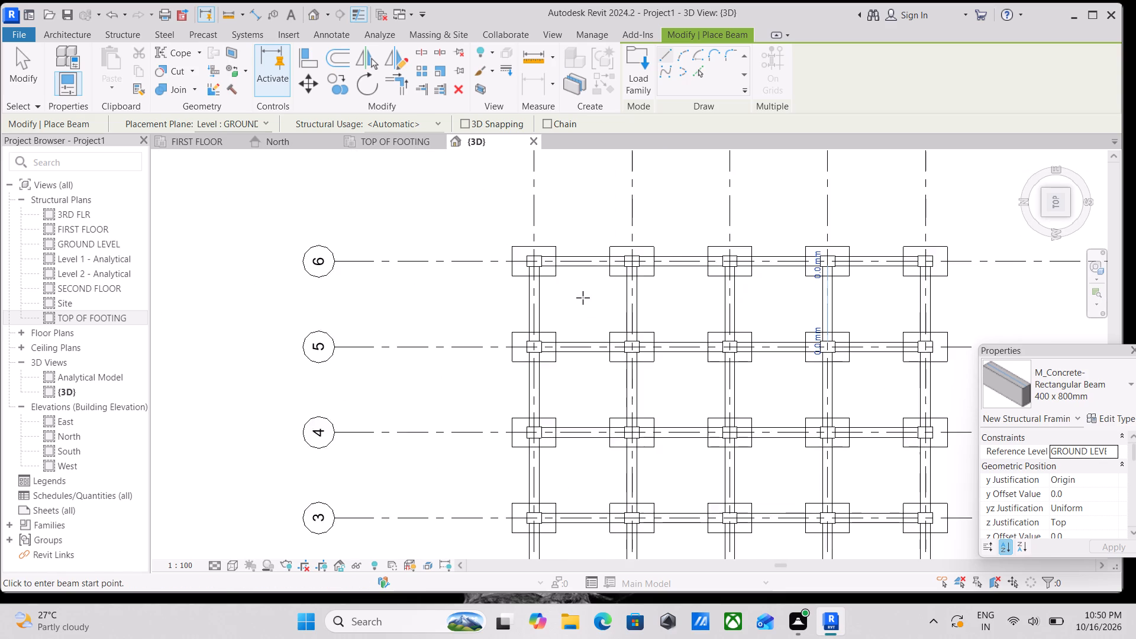
pyautogui.scroll(7, 583, 298)
pyautogui.press('Escape')
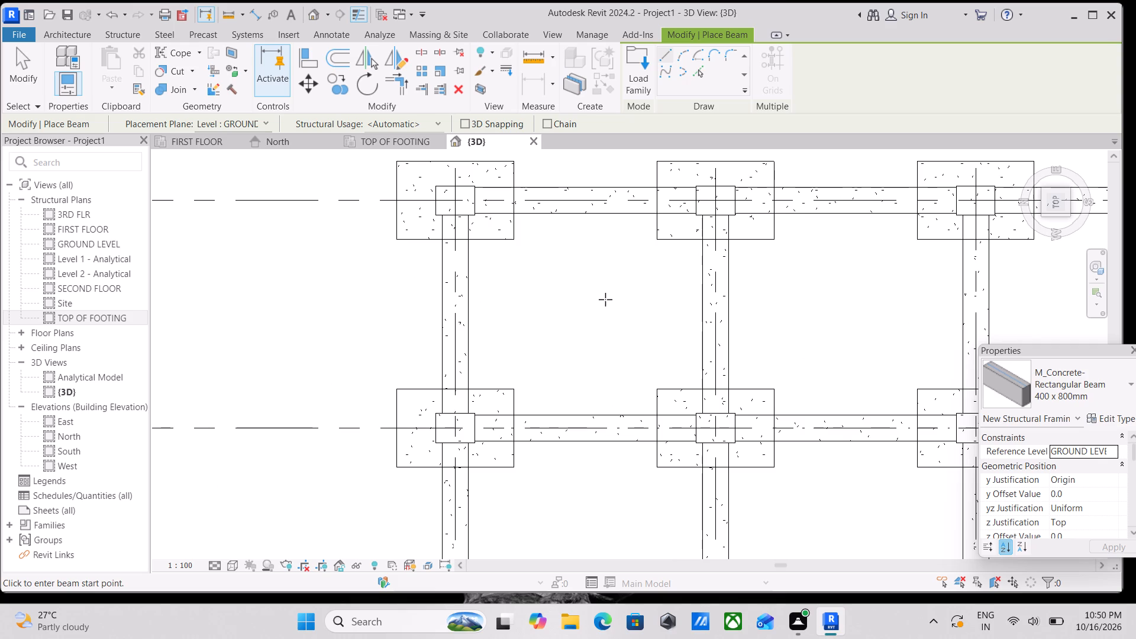
pyautogui.scroll(-3, 605, 299)
pyautogui.press('Escape')
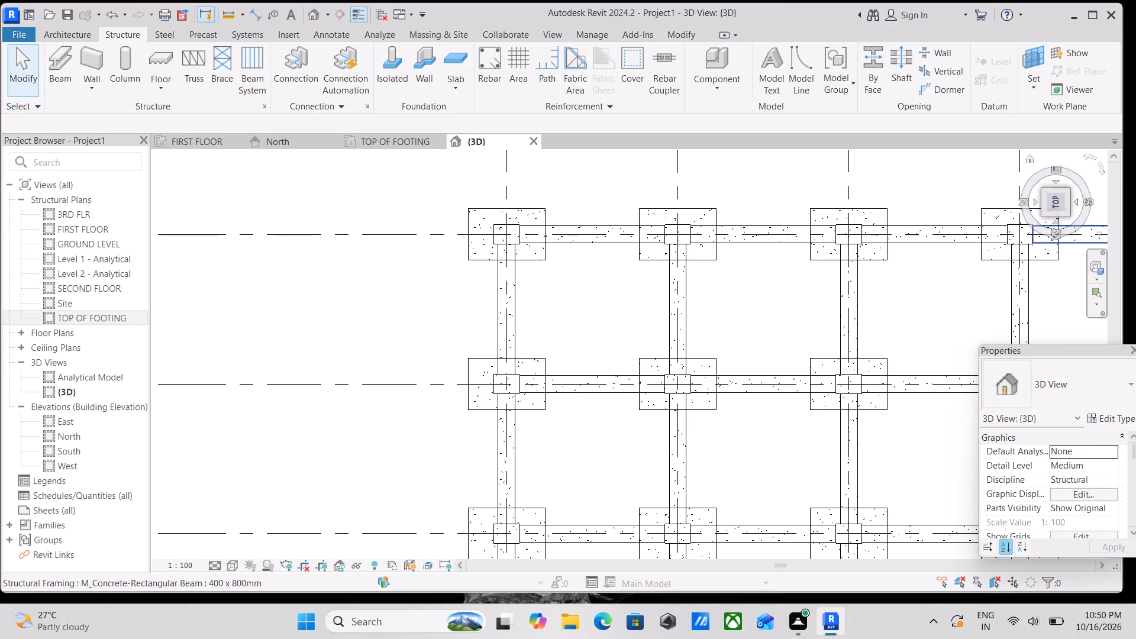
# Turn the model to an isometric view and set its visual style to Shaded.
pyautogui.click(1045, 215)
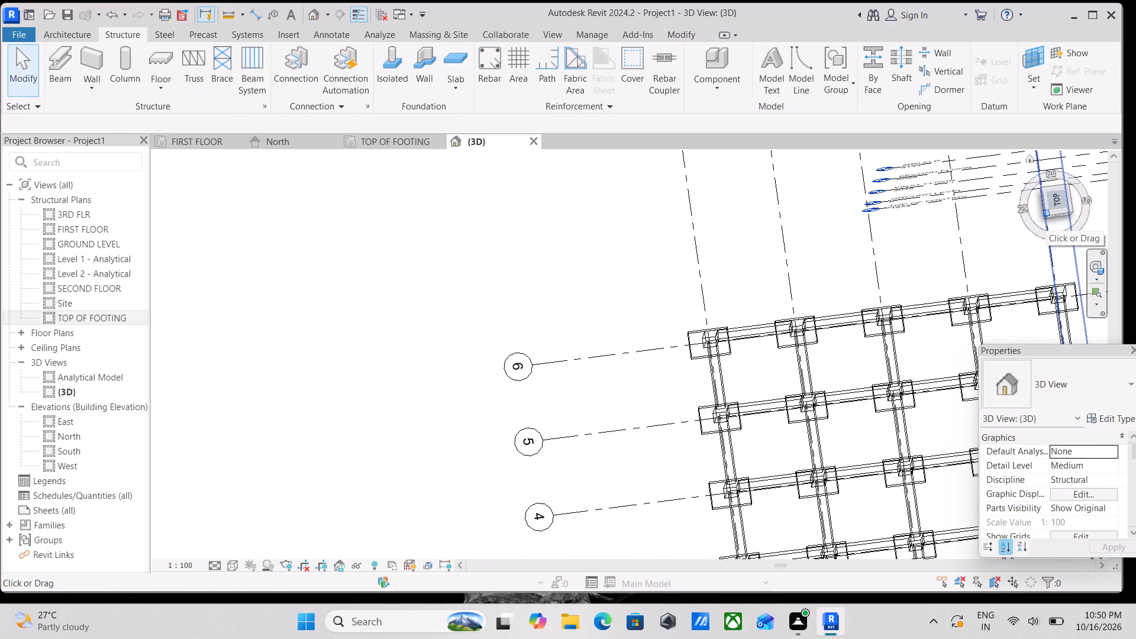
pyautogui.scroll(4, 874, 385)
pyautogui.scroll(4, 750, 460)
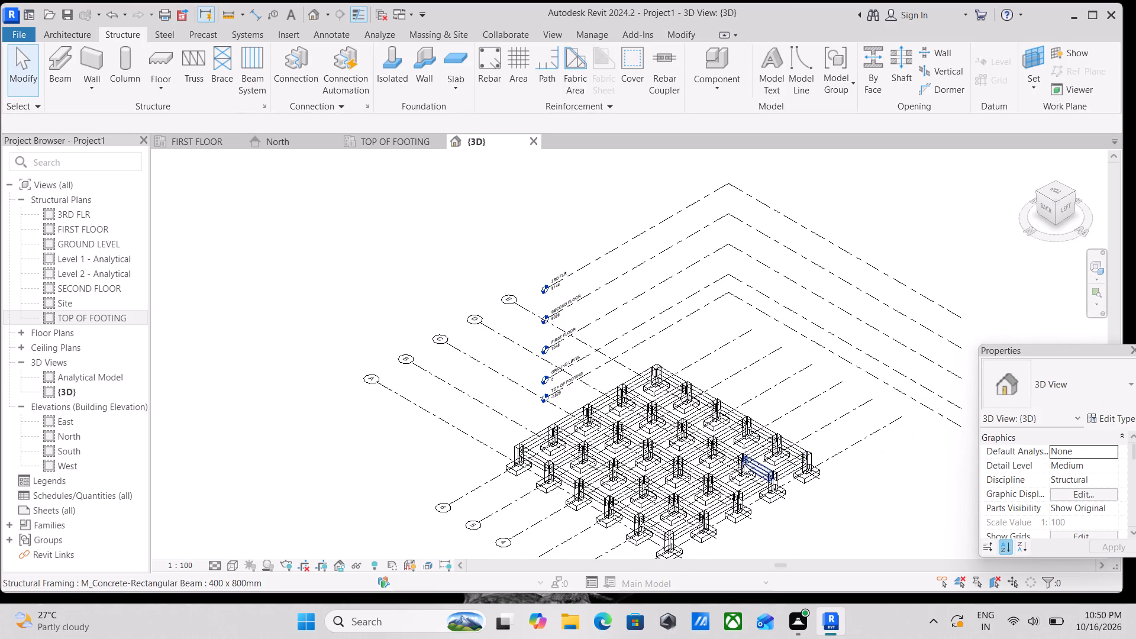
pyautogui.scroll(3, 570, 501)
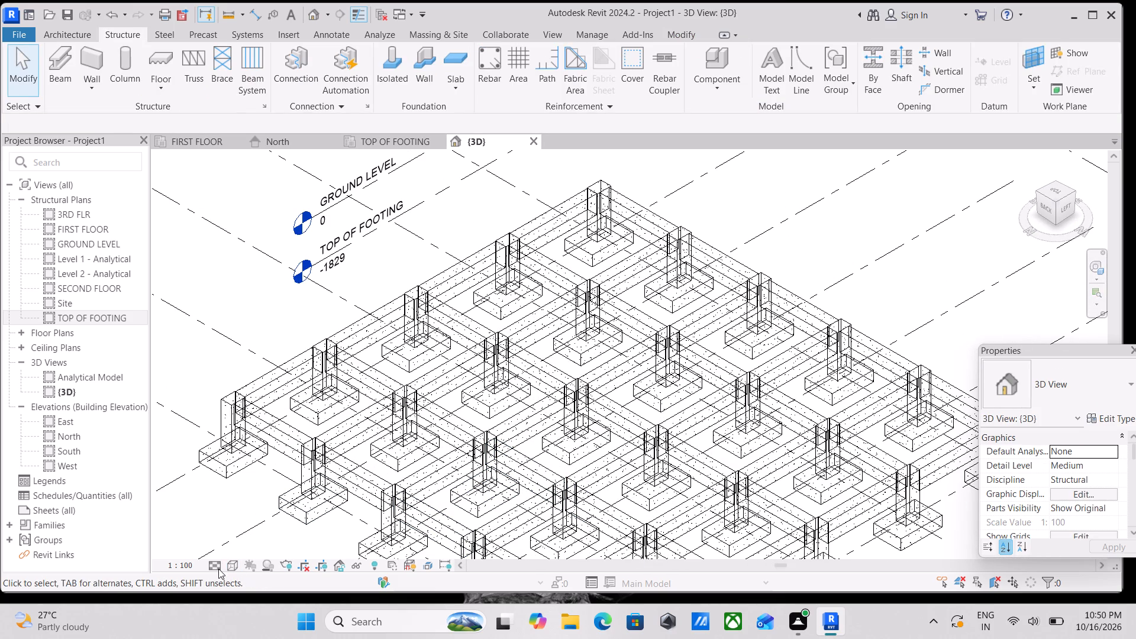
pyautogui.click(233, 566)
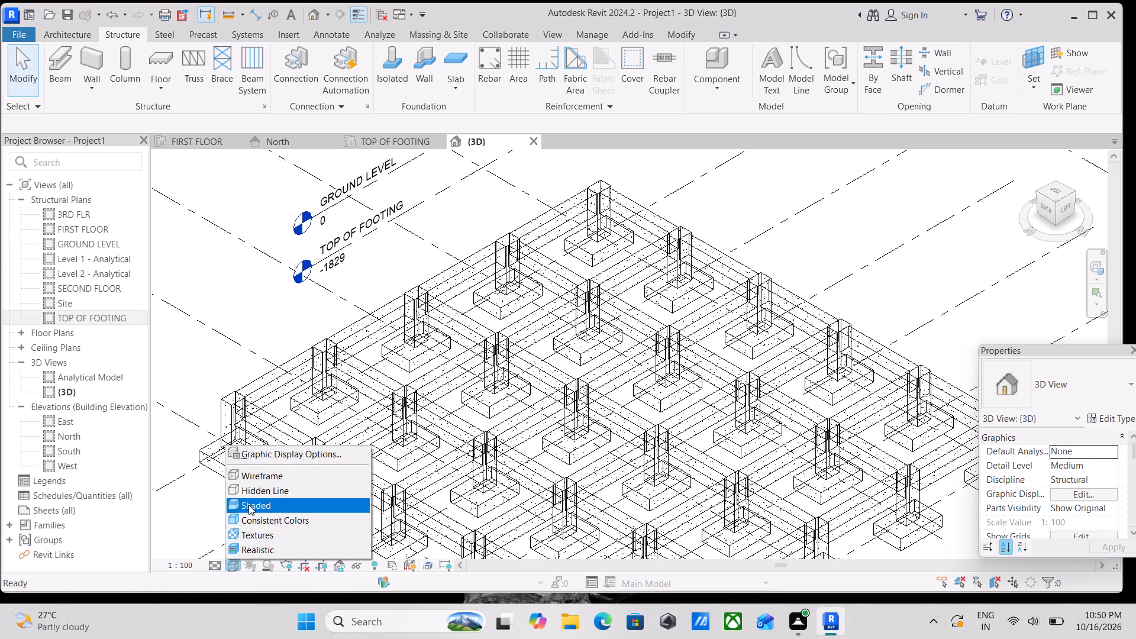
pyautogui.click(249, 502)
# Examine the shaded beam-to-column joints and footings in the isometric view.
pyautogui.scroll(4, 367, 476)
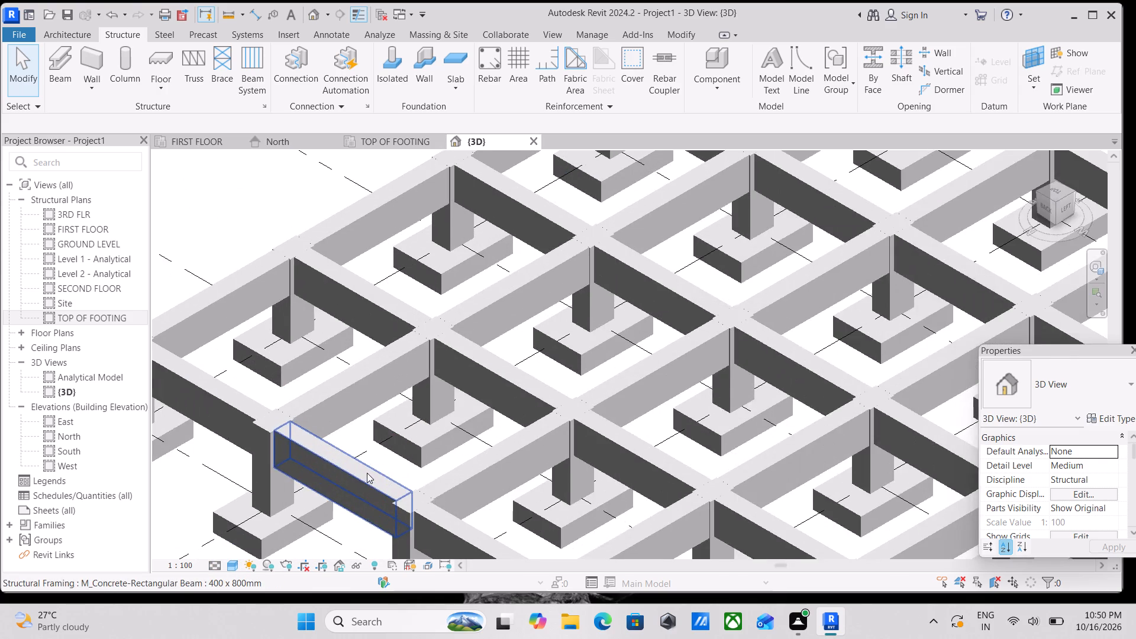
pyautogui.moveTo(375, 466); pyautogui.dragTo(489, 415, button='middle')
pyautogui.scroll(1, 489, 415)
pyautogui.scroll(-4, 560, 410)
pyautogui.scroll(-4, 608, 414)
pyautogui.scroll(-2, 671, 401)
pyautogui.moveTo(676, 403); pyautogui.dragTo(679, 392, button='middle')
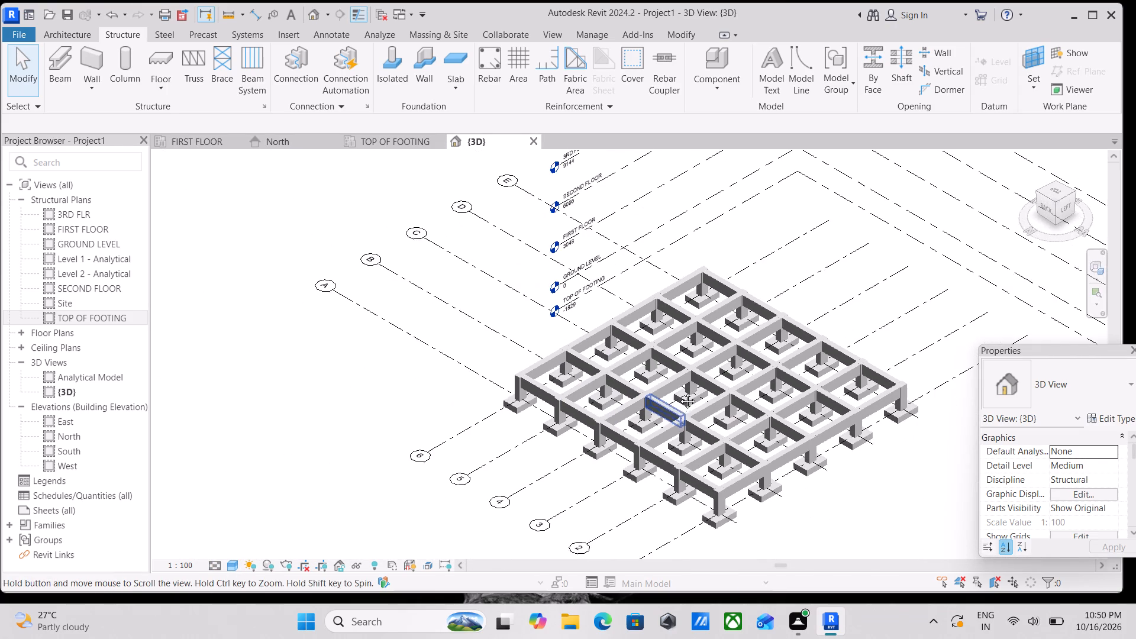
pyautogui.moveTo(679, 392); pyautogui.dragTo(680, 386, button='middle')
pyautogui.scroll(13, 707, 470)
pyautogui.scroll(4, 590, 413)
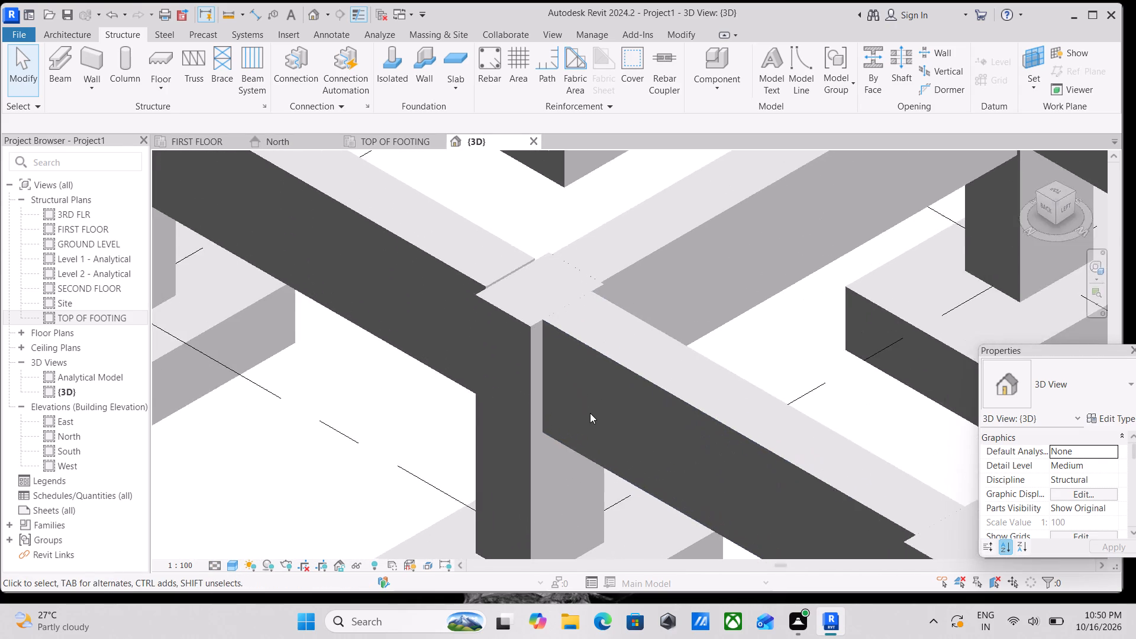
pyautogui.scroll(-4, 590, 413)
# Examine from the top how the beams meet the columns along grid E.
pyautogui.click(1060, 193)
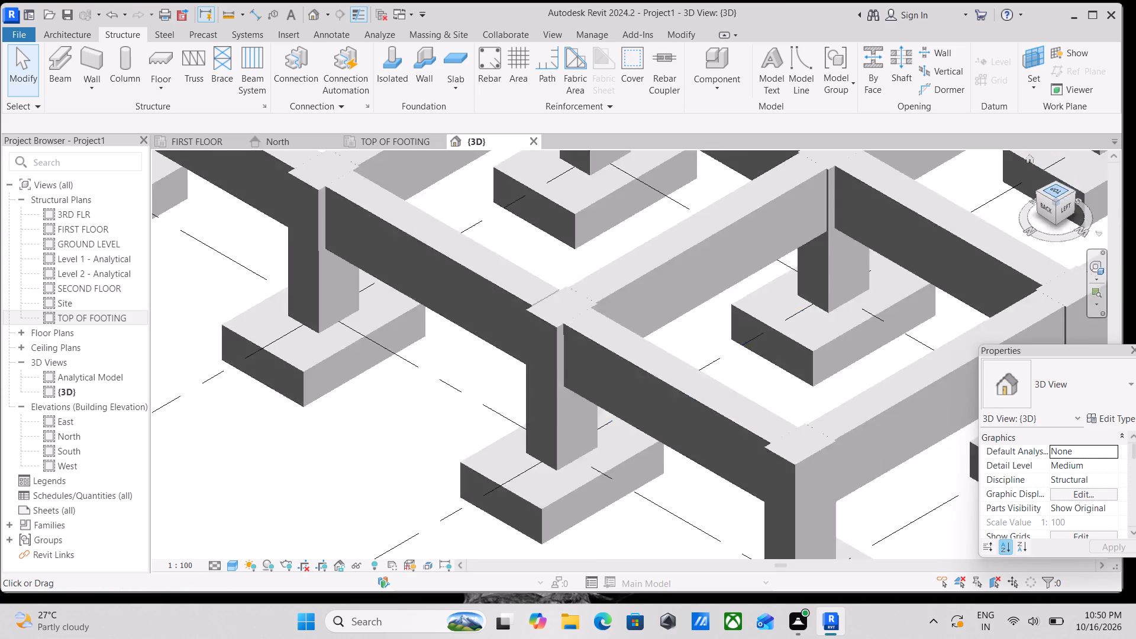
pyautogui.scroll(4, 749, 272)
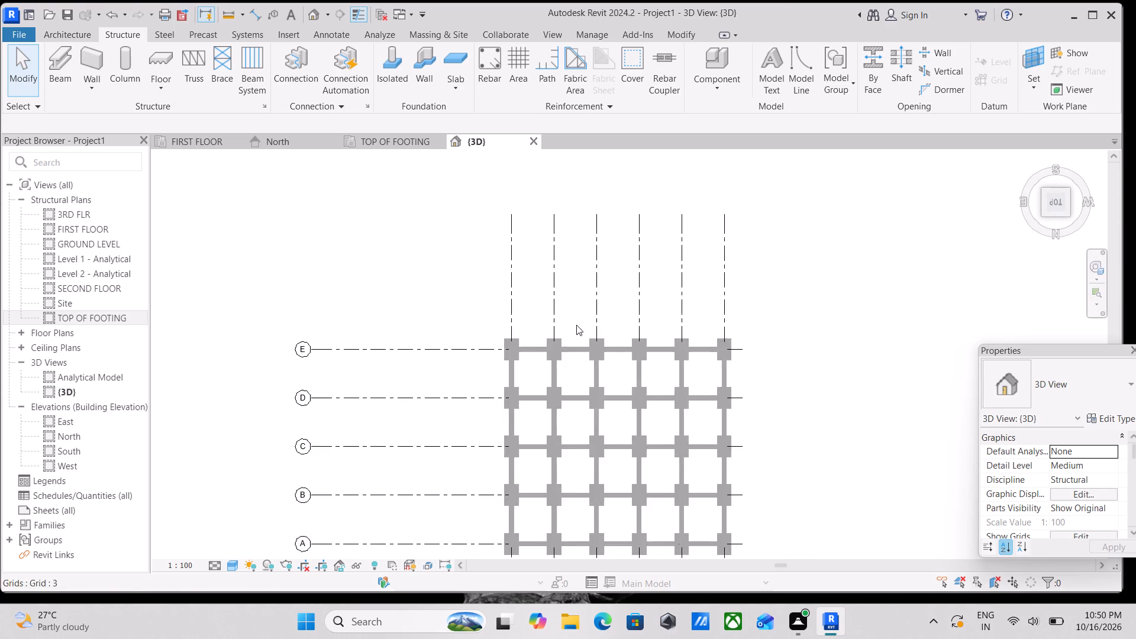
pyautogui.scroll(8, 564, 325)
pyautogui.scroll(9, 461, 347)
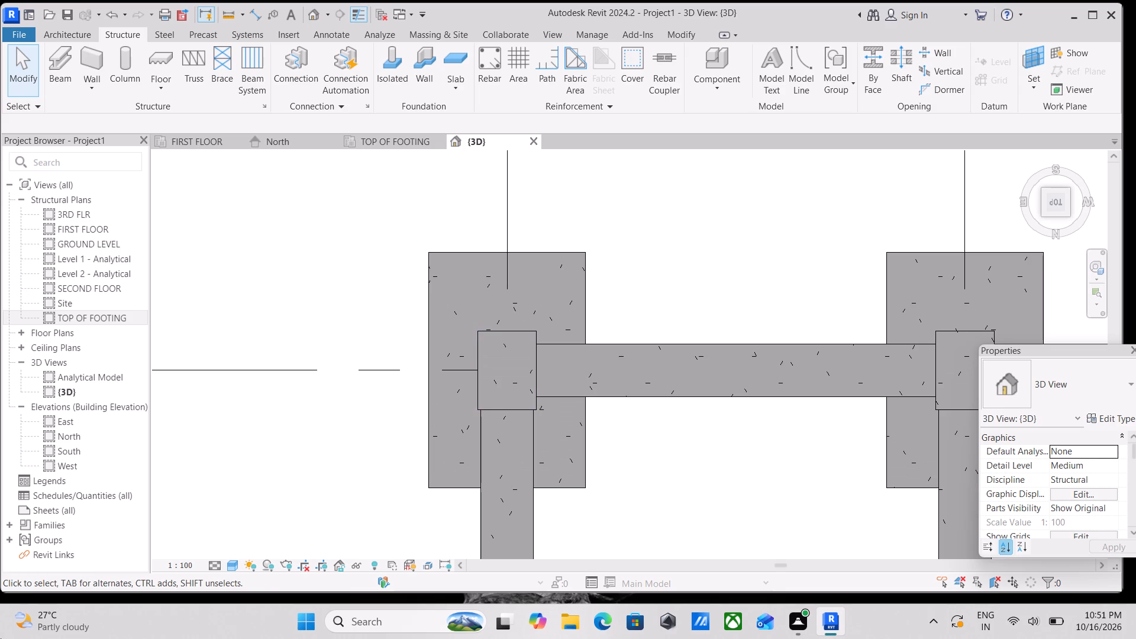
pyautogui.scroll(-1, 680, 277)
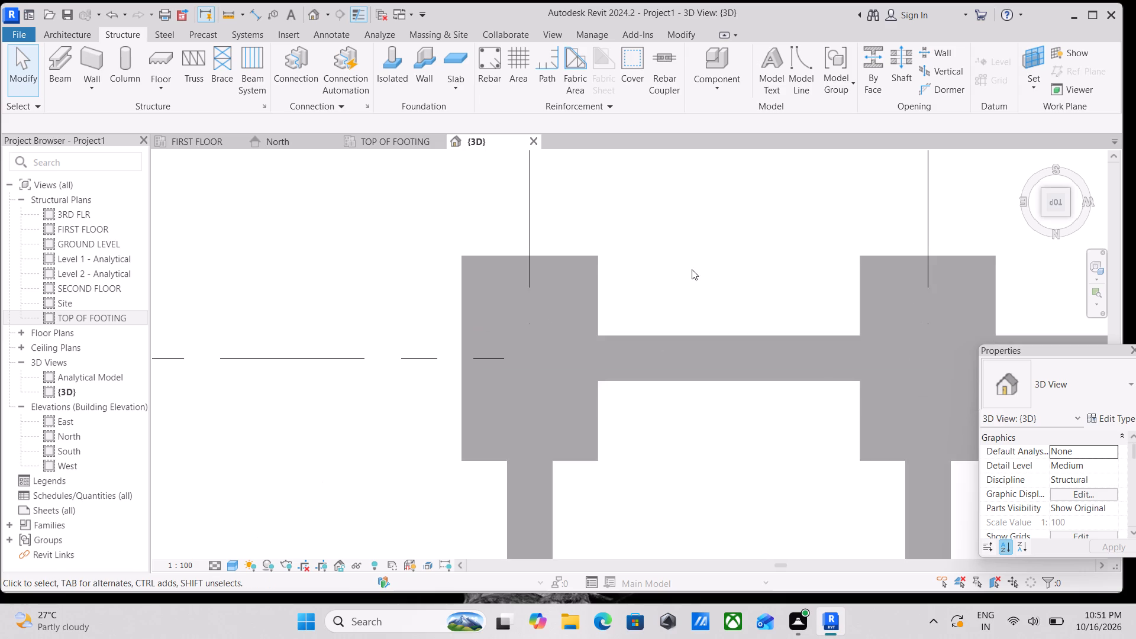
pyautogui.moveTo(692, 269); pyautogui.dragTo(334, 231, button='middle')
pyautogui.scroll(-3, 427, 246)
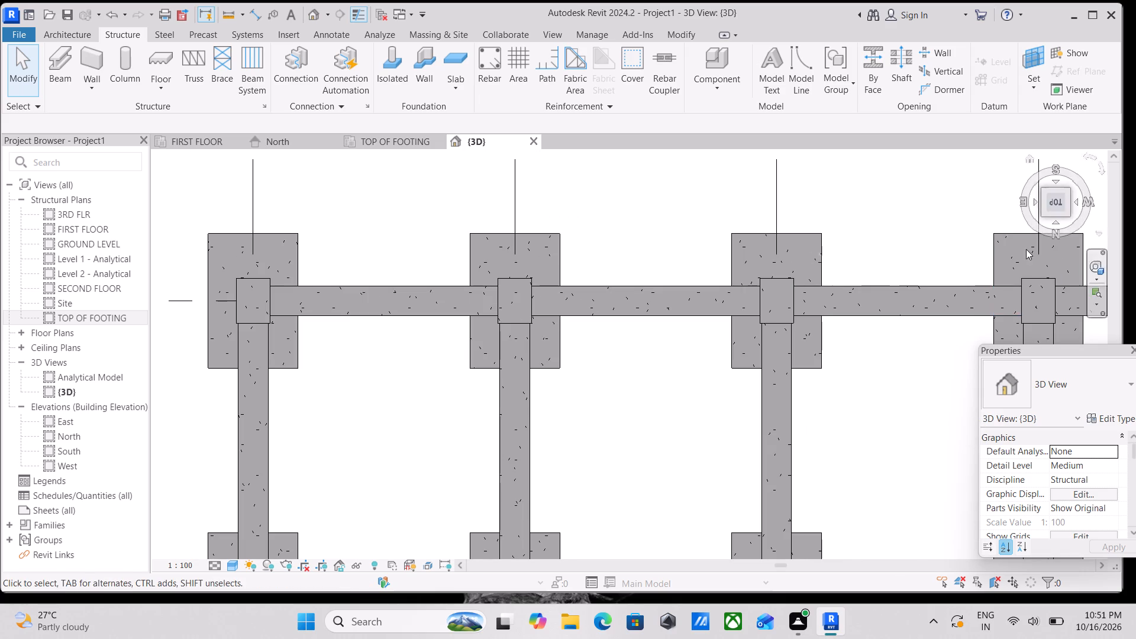
pyautogui.scroll(3, 1026, 249)
pyautogui.moveTo(366, 224); pyautogui.dragTo(616, 144, button='middle')
pyautogui.scroll(-3, 486, 221)
pyautogui.moveTo(411, 207); pyautogui.dragTo(552, 133, button='middle')
pyautogui.moveTo(269, 191); pyautogui.dragTo(315, 381, button='middle')
pyautogui.scroll(6, 388, 334)
pyautogui.scroll(3, 457, 328)
pyautogui.scroll(-1, 457, 328)
pyautogui.moveTo(454, 325); pyautogui.dragTo(424, 309, button='middle')
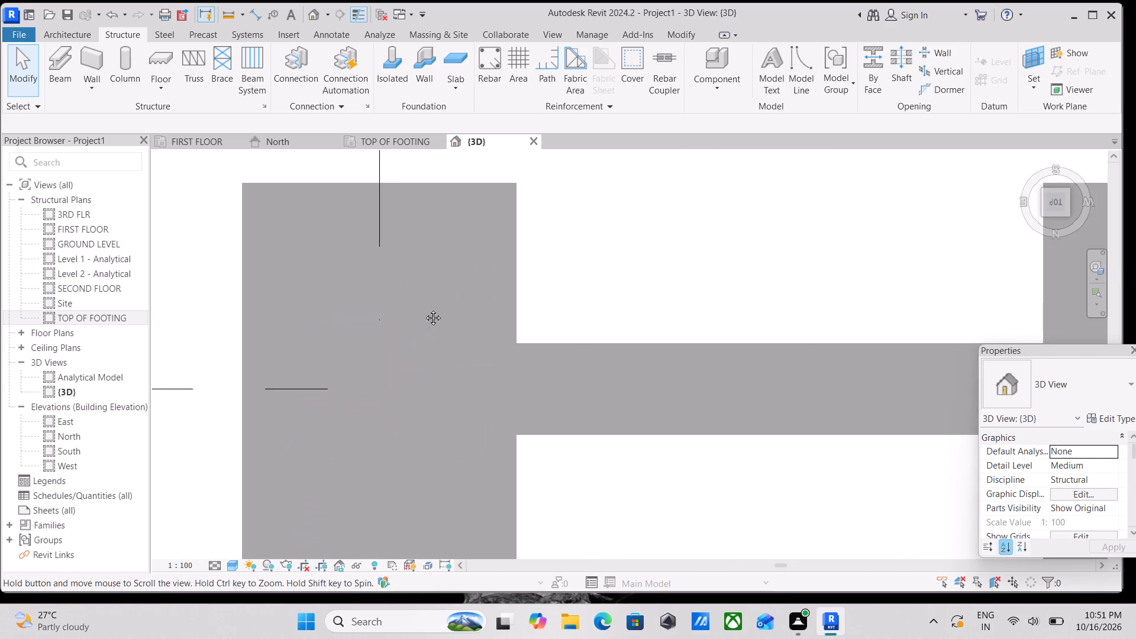
pyautogui.moveTo(424, 309); pyautogui.dragTo(382, 291, button='middle')
# Examine the 450 x 600mm corner column at grids E and 6 and its adjoining beams from the top.
pyautogui.click(1055, 196)
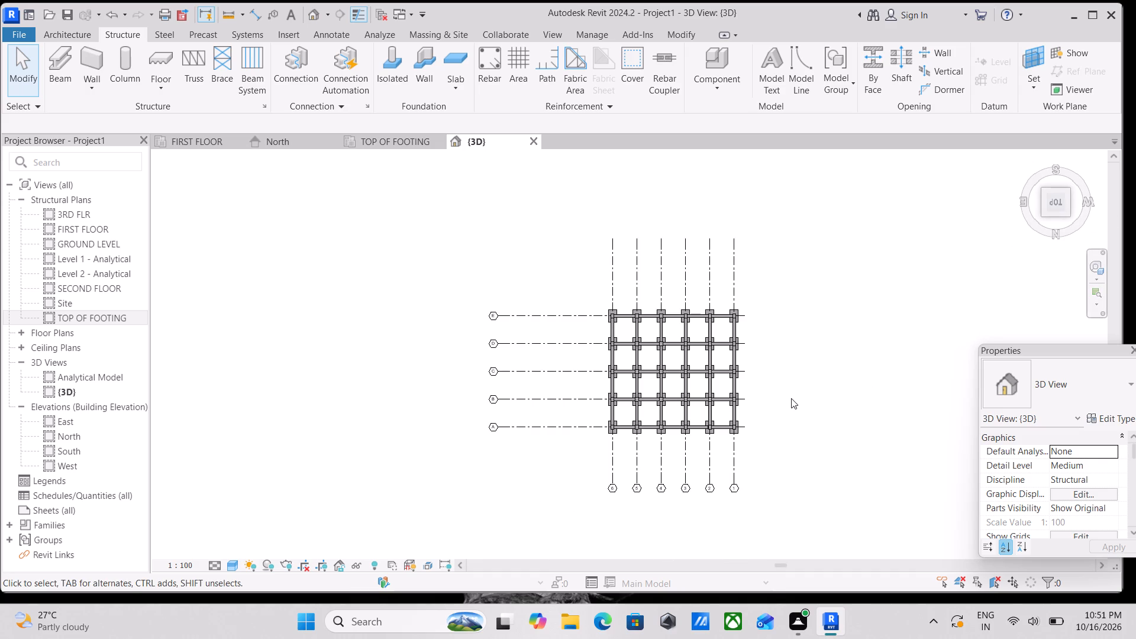
pyautogui.scroll(3, 570, 292)
pyautogui.scroll(7, 644, 341)
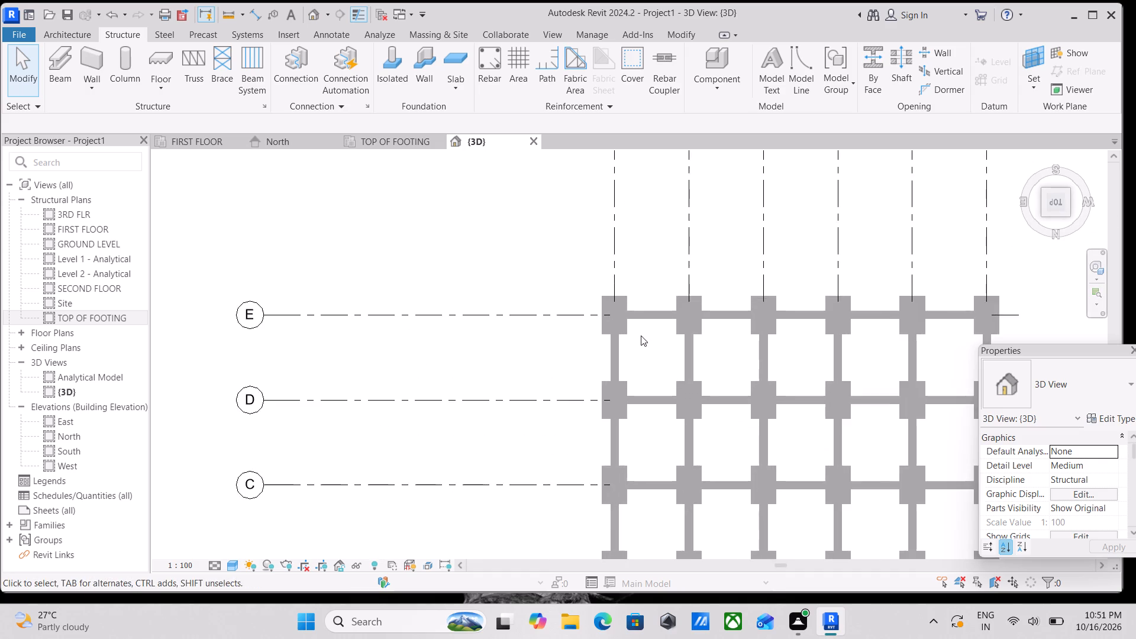
pyautogui.scroll(7, 641, 335)
pyautogui.scroll(3, 603, 291)
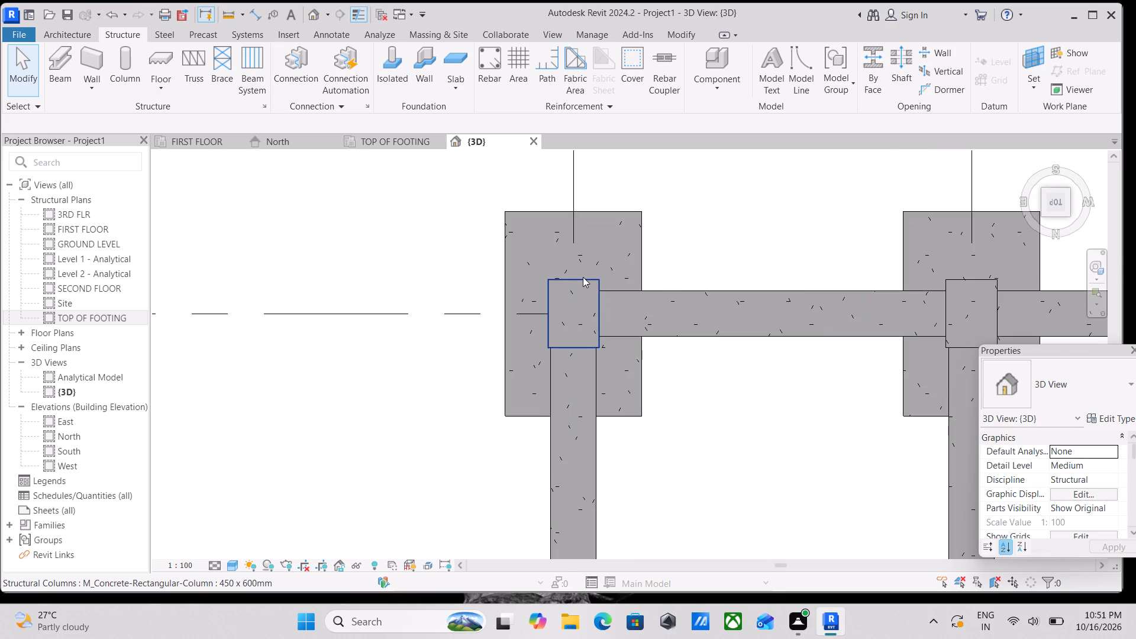
pyautogui.click(583, 277)
pyautogui.scroll(-4, 650, 279)
pyautogui.press('Escape')
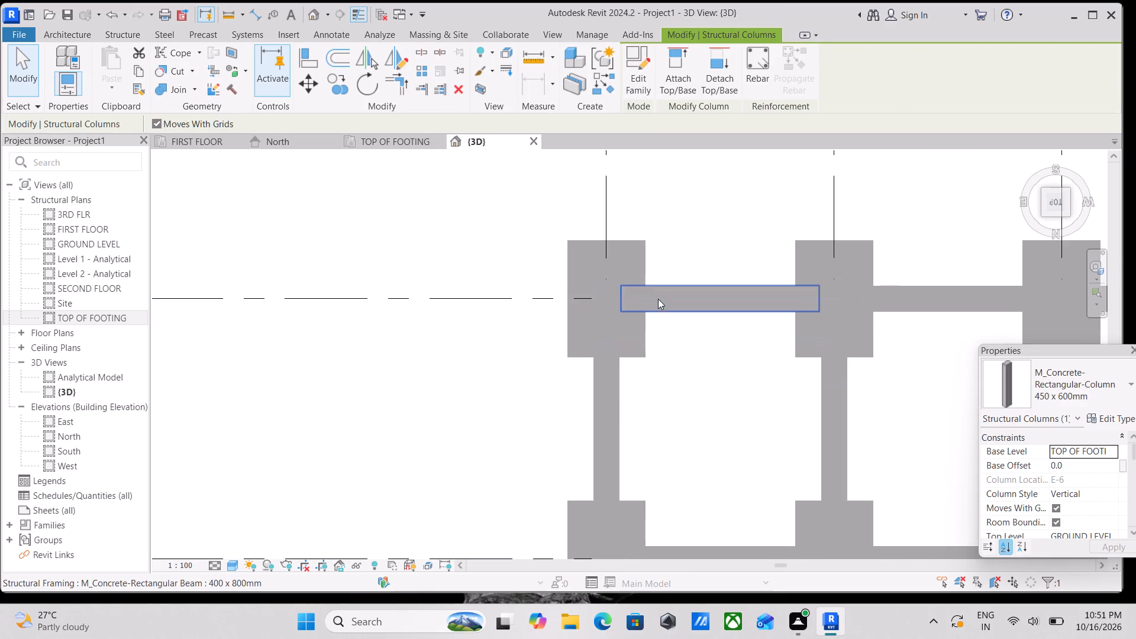
pyautogui.scroll(-3, 658, 304)
pyautogui.moveTo(658, 304); pyautogui.dragTo(618, 322, button='middle')
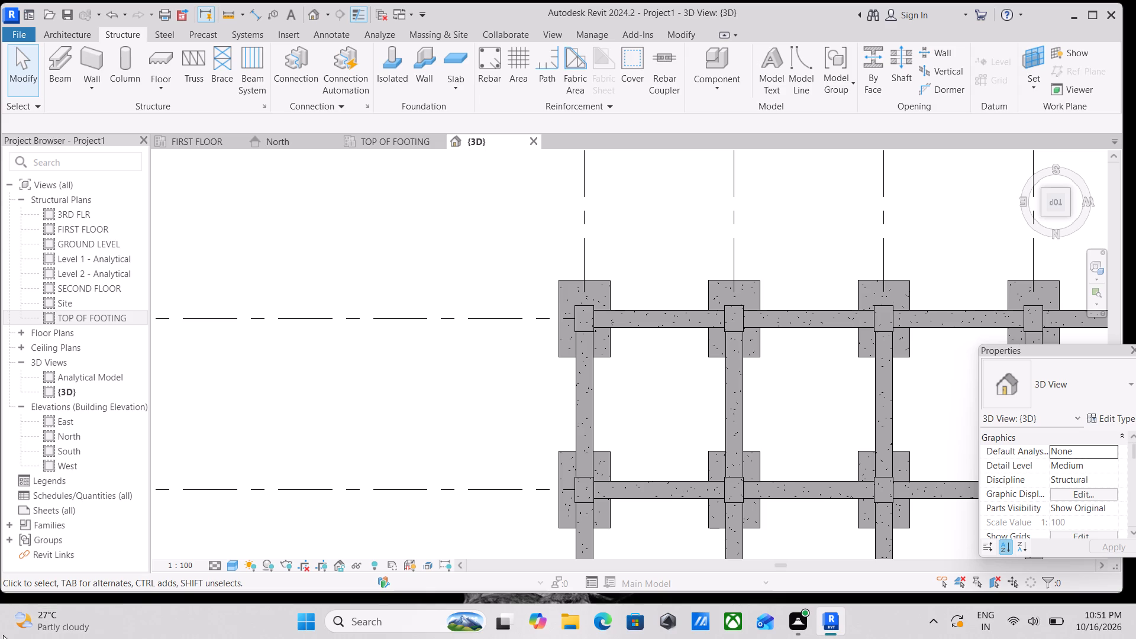
# Set the 3D view's visual style to Hidden Line.
pyautogui.click(231, 571)
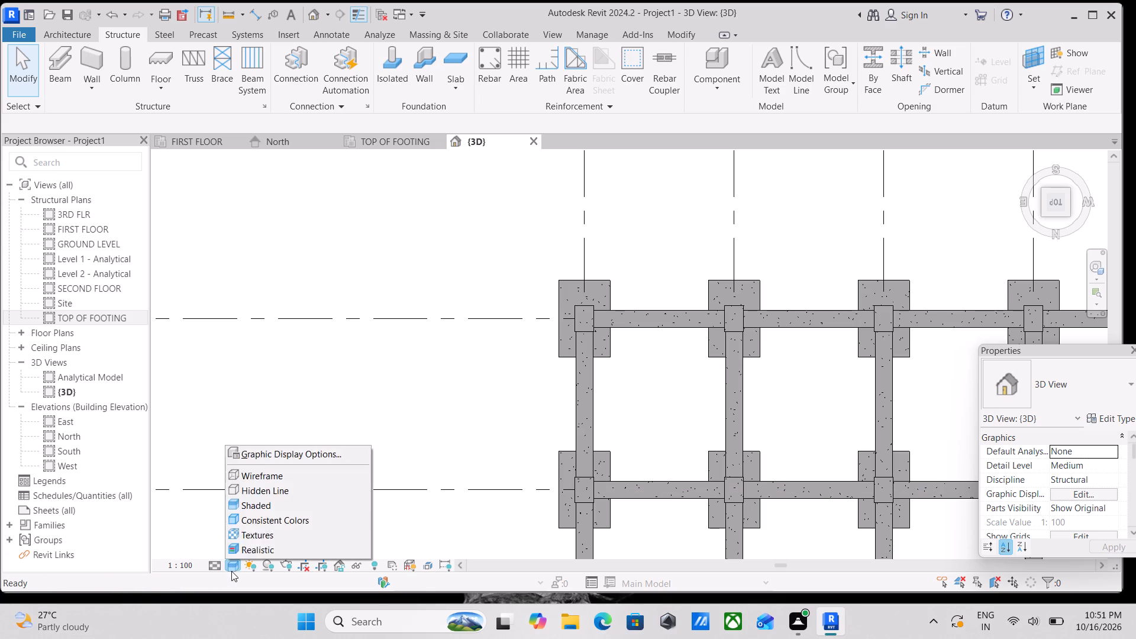
pyautogui.click(252, 489)
# Align the outer edge of the 400 x 800mm beam beside the upper-left corner column with that column's outer face.
pyautogui.scroll(3, 672, 211)
pyautogui.scroll(3, 626, 303)
pyautogui.scroll(-2, 616, 314)
pyautogui.moveTo(616, 314); pyautogui.dragTo(605, 324, button='middle')
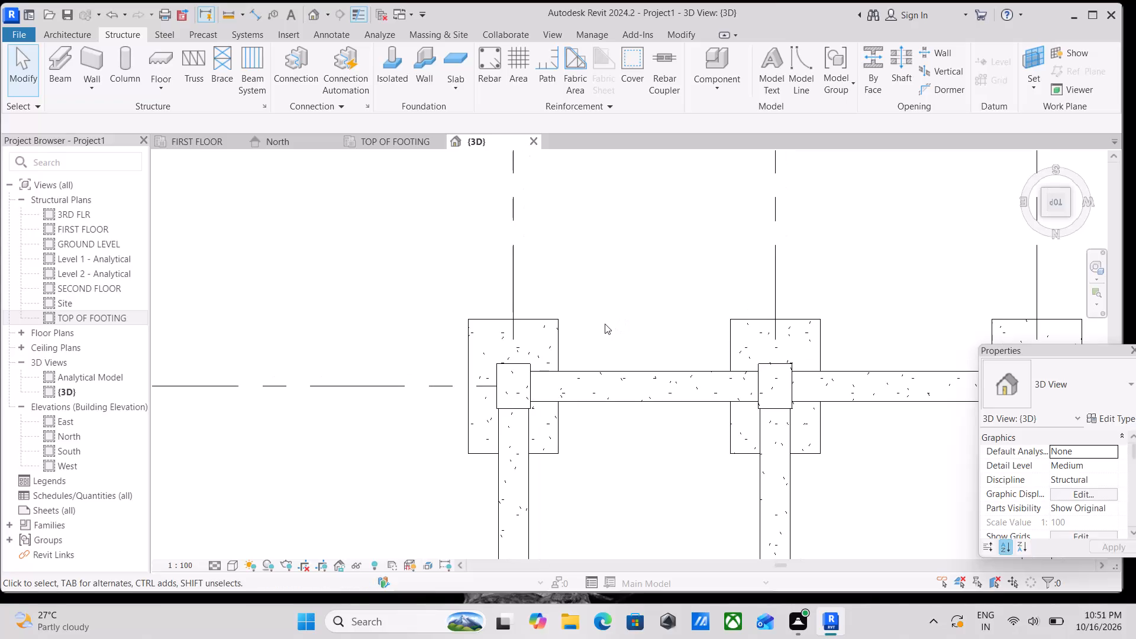
pyautogui.write('AL')
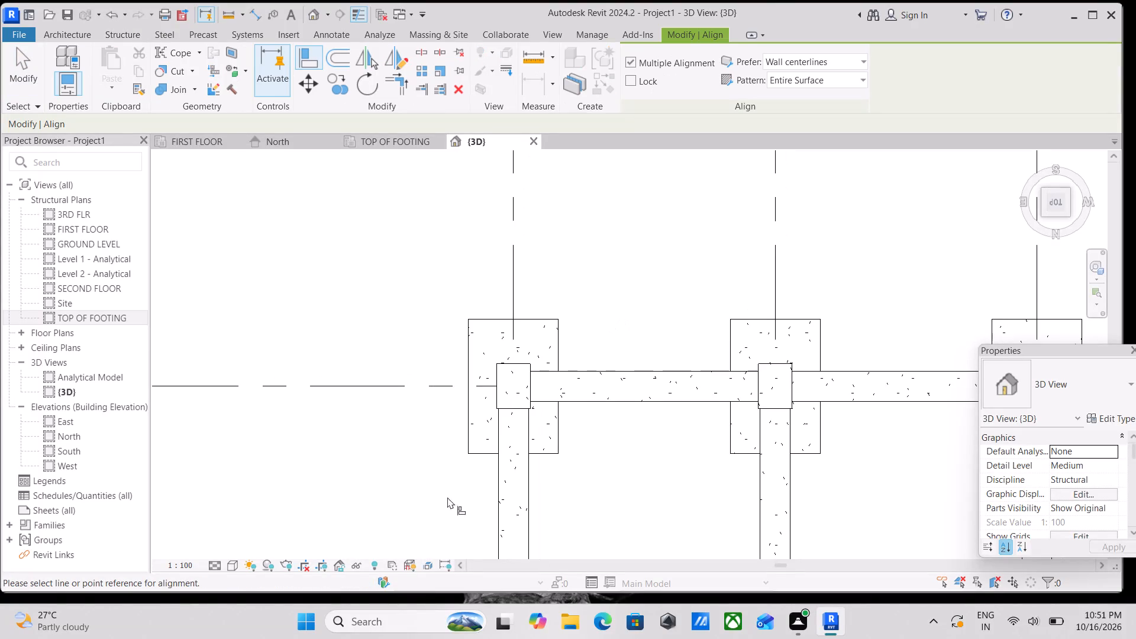
pyautogui.scroll(1, 486, 403)
pyautogui.scroll(4, 572, 388)
pyautogui.scroll(1, 506, 367)
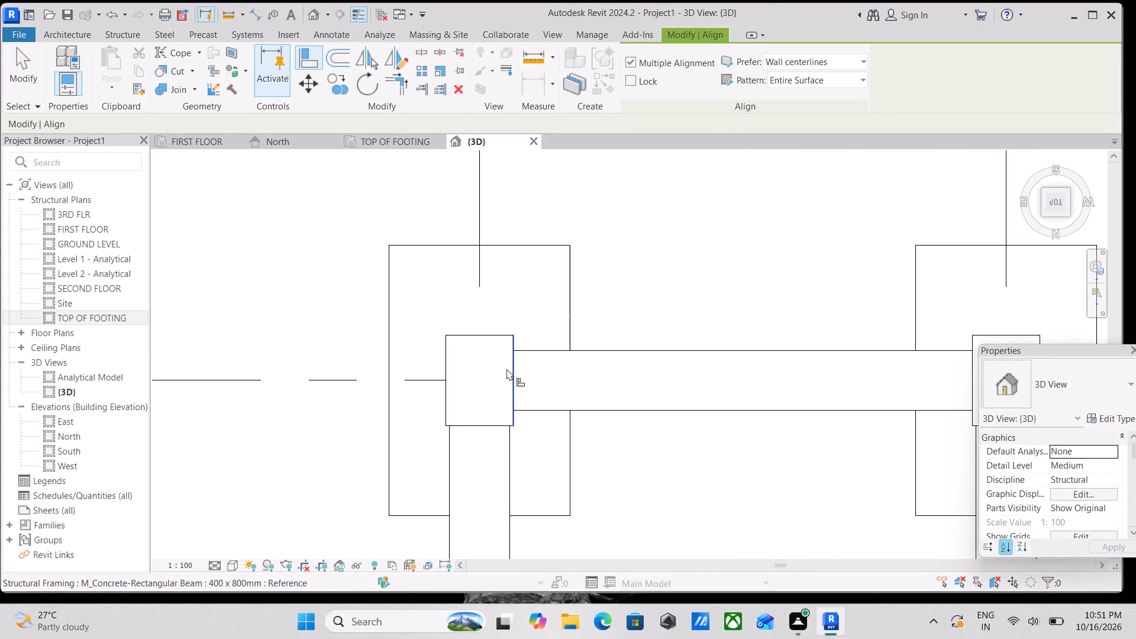
pyautogui.scroll(2, 506, 369)
pyautogui.click(479, 317)
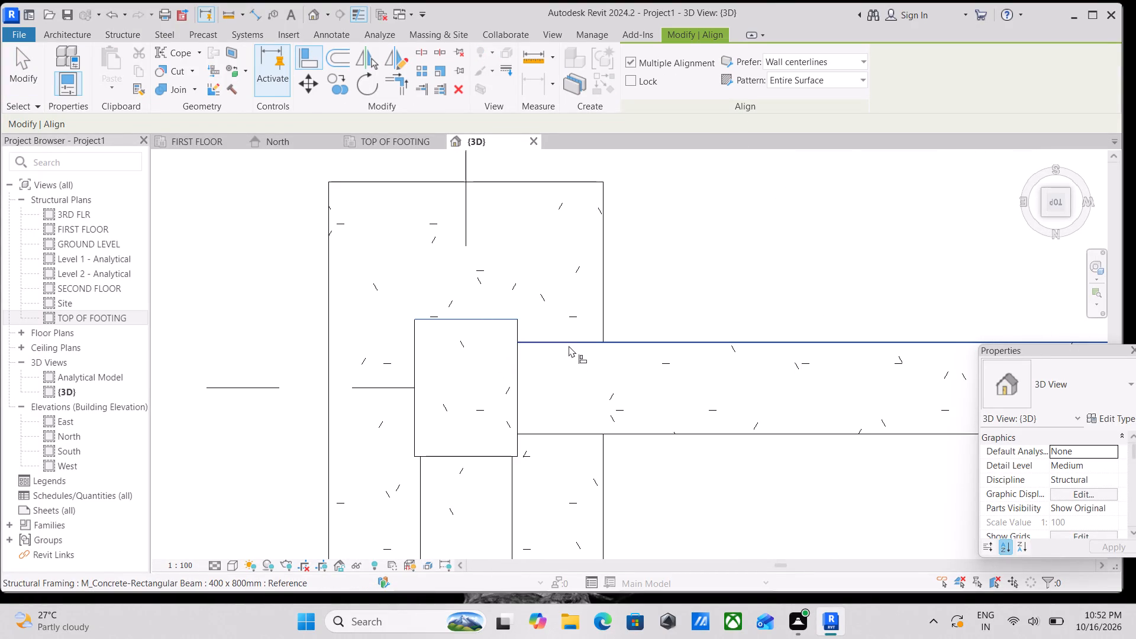
pyautogui.click(569, 344)
# Align the remaining four beams of the upper perimeter row with the outer faces of their columns.
pyautogui.scroll(-4, 669, 343)
pyautogui.moveTo(669, 343); pyautogui.dragTo(363, 332, button='middle')
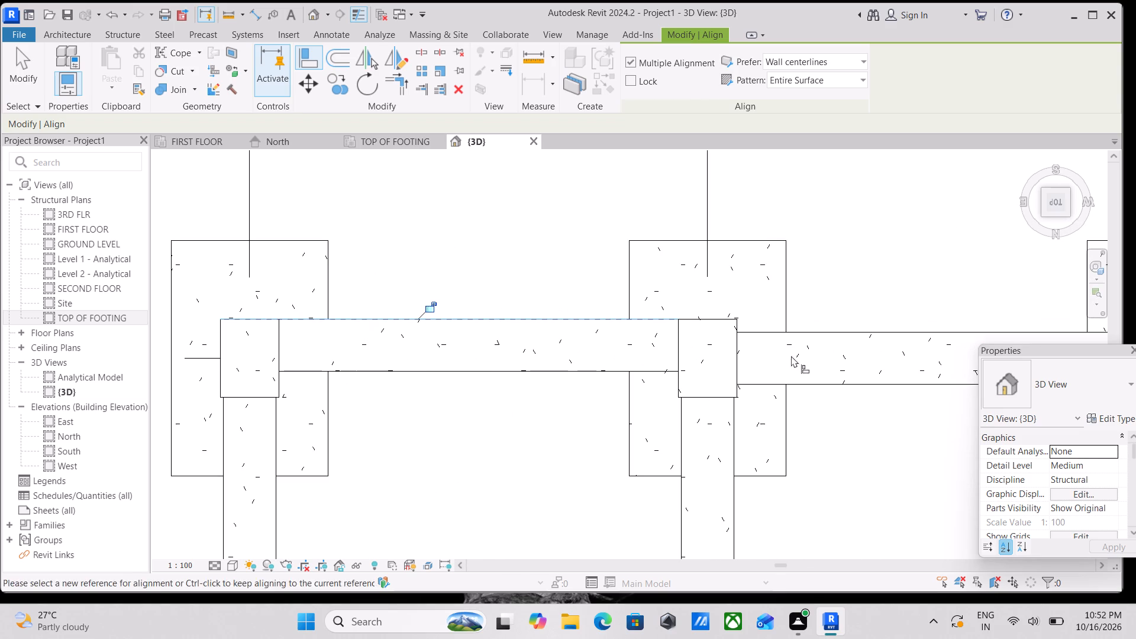
pyautogui.click(815, 333)
pyautogui.scroll(-2, 815, 333)
pyautogui.moveTo(807, 333); pyautogui.dragTo(349, 336, button='middle')
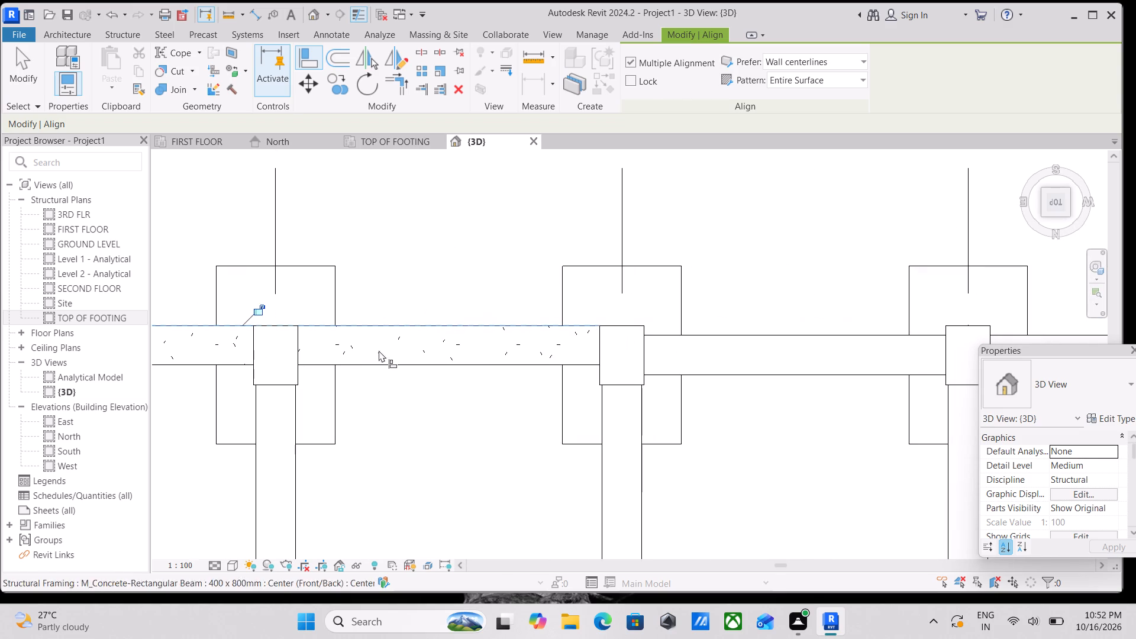
pyautogui.click(712, 335)
pyautogui.moveTo(709, 335); pyautogui.dragTo(315, 342, button='middle')
pyautogui.click(684, 340)
pyautogui.scroll(-2, 684, 340)
pyautogui.moveTo(661, 340); pyautogui.dragTo(378, 353, button='middle')
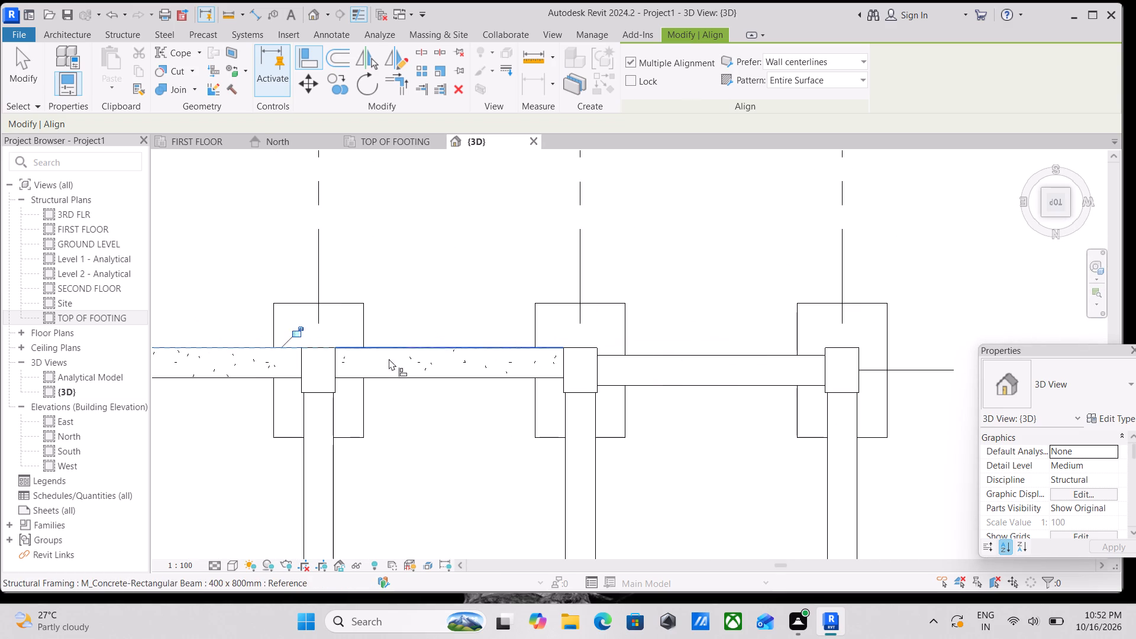
pyautogui.click(641, 357)
pyautogui.scroll(-1, 652, 357)
pyautogui.moveTo(643, 357); pyautogui.dragTo(433, 340, button='middle')
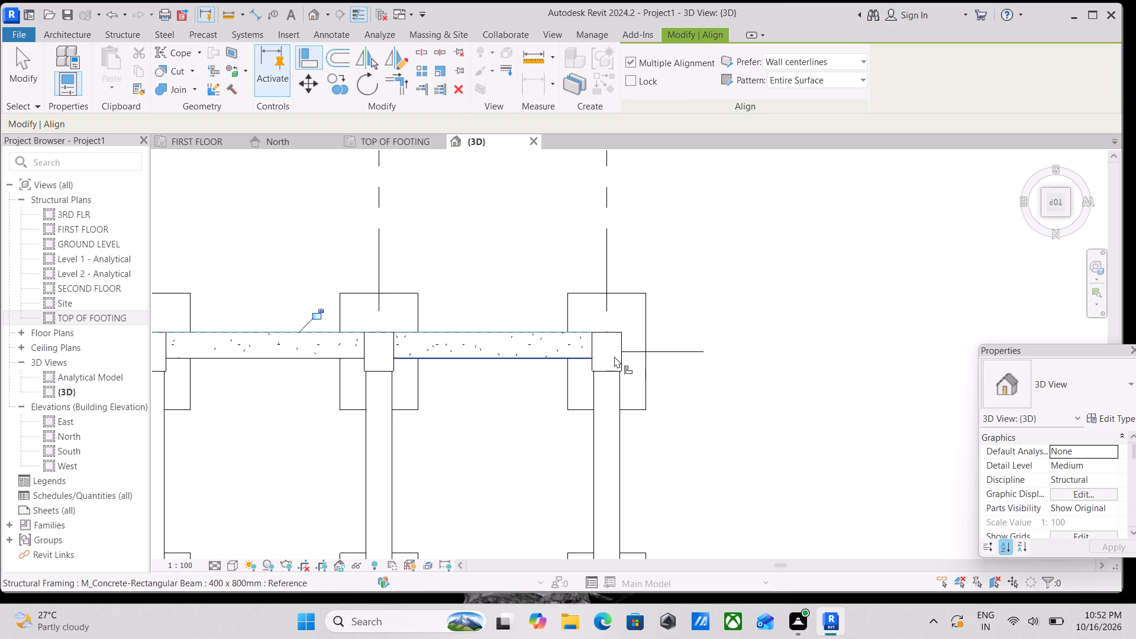
# Align the first beam running down the right-hand perimeter with the outer face of the upper-right corner column.
pyautogui.scroll(-1, 709, 364)
pyautogui.moveTo(709, 364); pyautogui.dragTo(711, 346, button='middle')
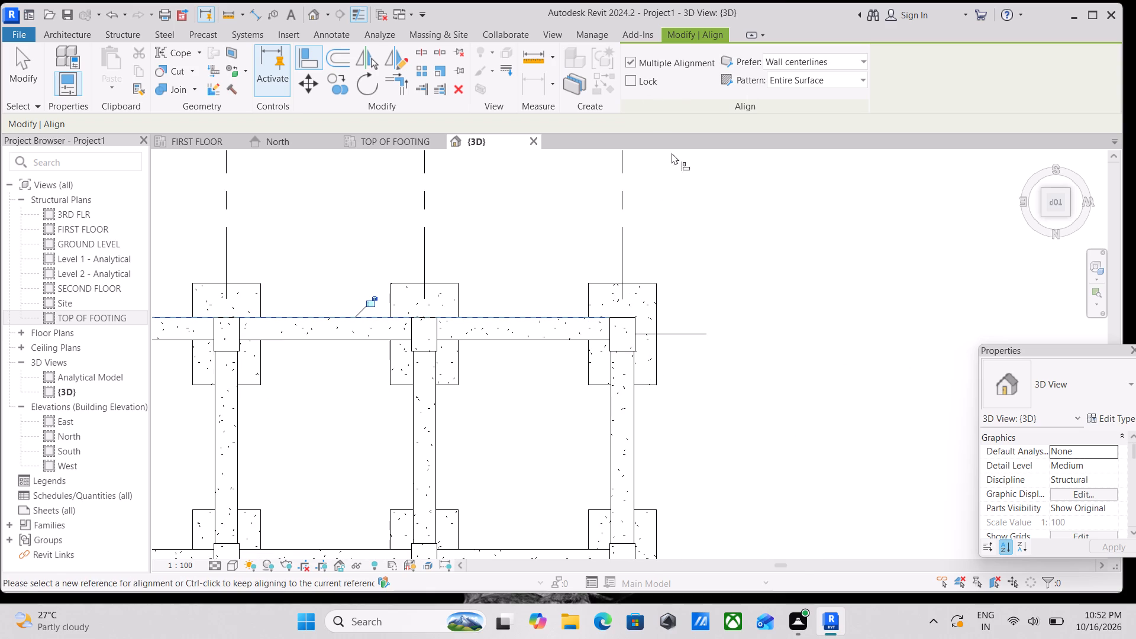
pyautogui.click(631, 59)
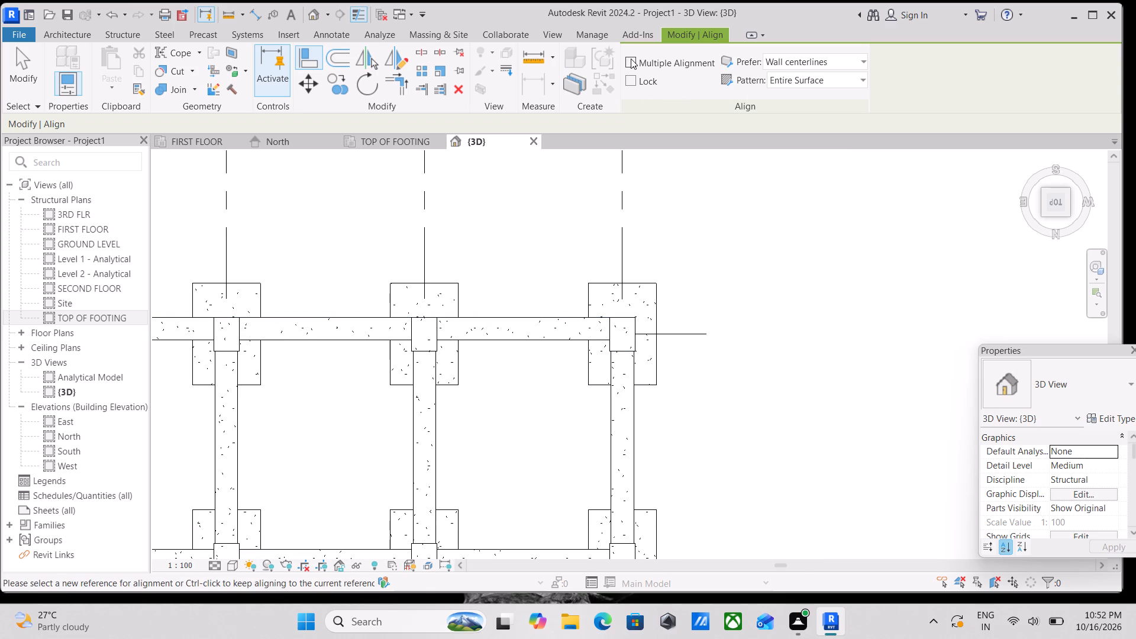
pyautogui.click(631, 59)
pyautogui.scroll(2, 770, 550)
pyautogui.scroll(4, 584, 283)
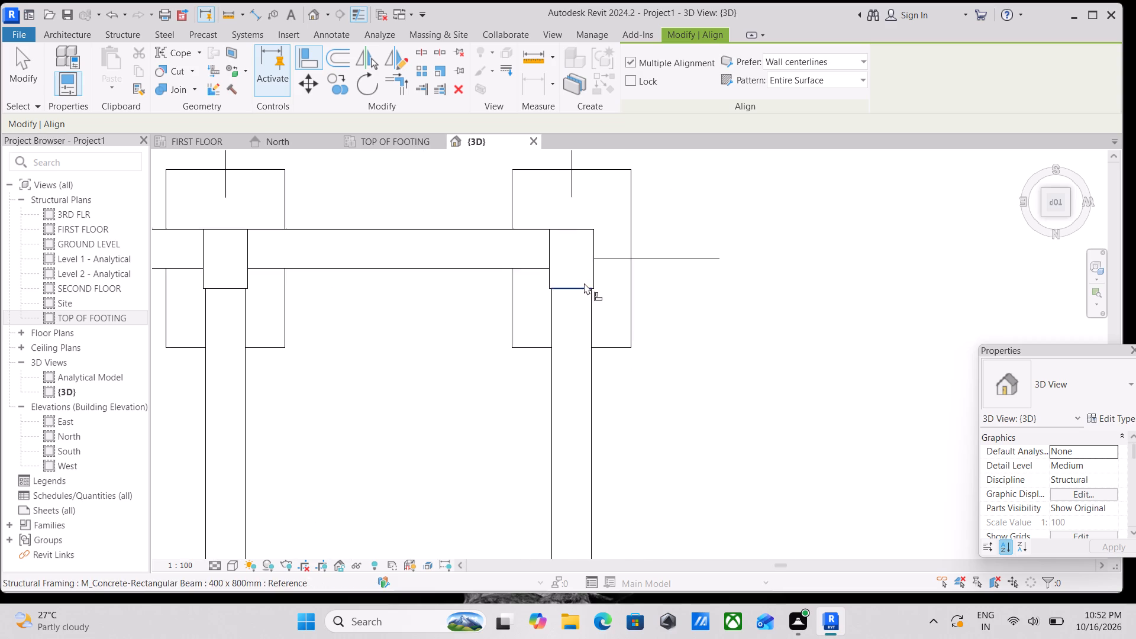
pyautogui.scroll(2, 584, 283)
pyautogui.click(601, 272)
pyautogui.scroll(-3, 650, 435)
pyautogui.moveTo(649, 419); pyautogui.dragTo(651, 308, button='middle')
pyautogui.click(618, 366)
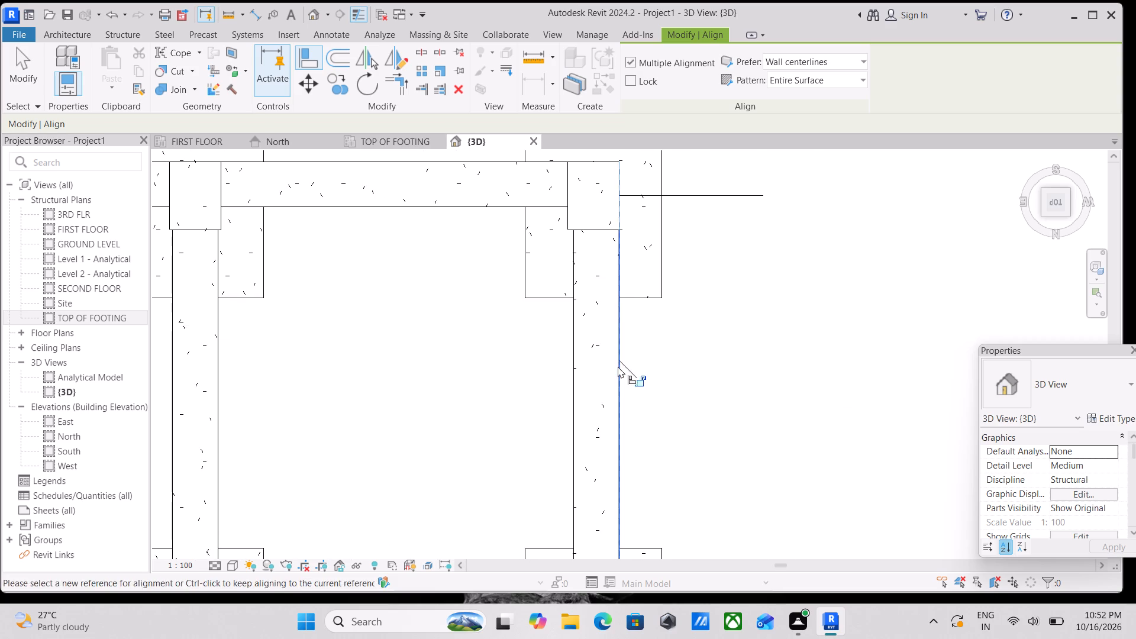
# Align the remaining three beams along the right-hand perimeter with the outer faces of their columns.
pyautogui.scroll(-2, 663, 370)
pyautogui.moveTo(663, 370); pyautogui.dragTo(651, 221, button='middle')
pyautogui.moveTo(683, 404); pyautogui.dragTo(677, 216, button='middle')
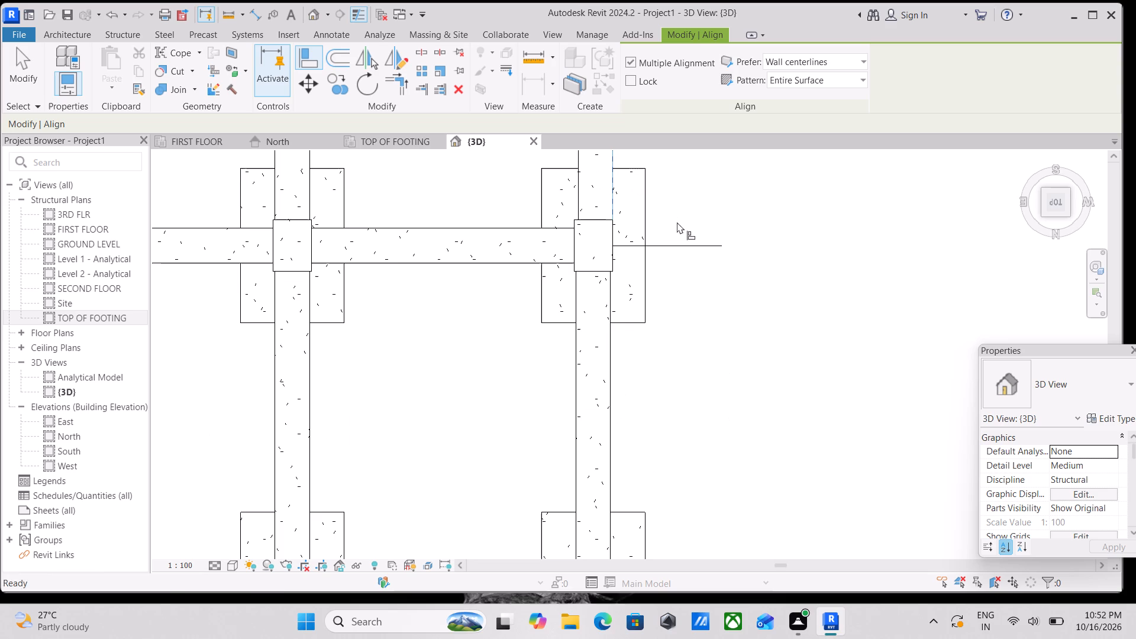
pyautogui.click(614, 376)
pyautogui.scroll(-1, 615, 376)
pyautogui.moveTo(615, 375); pyautogui.dragTo(606, 258, button='middle')
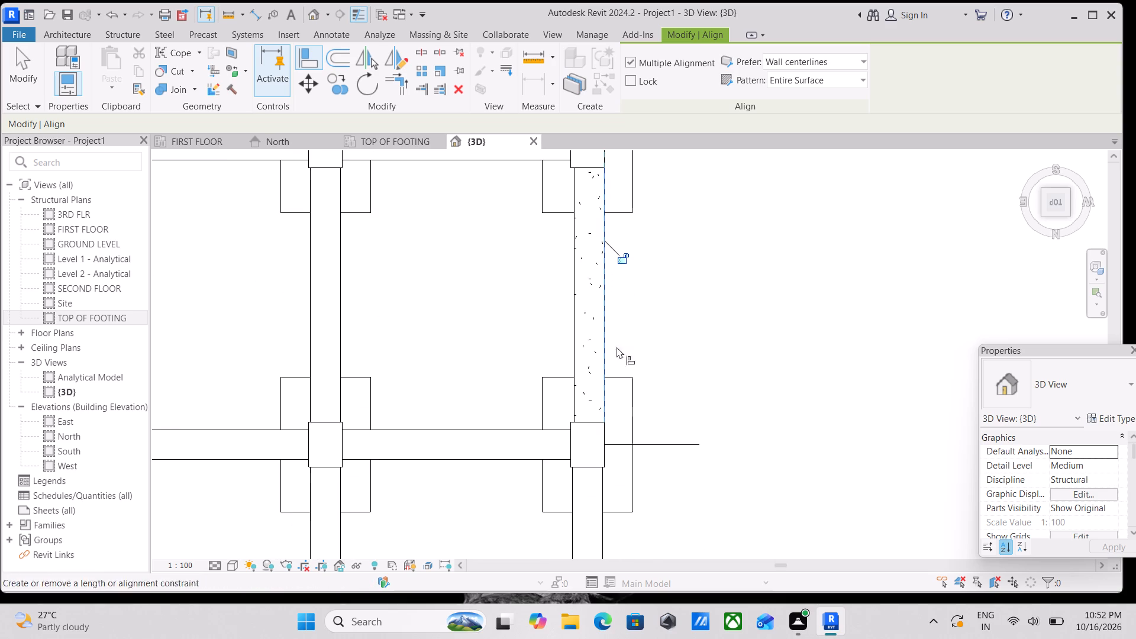
pyautogui.moveTo(640, 440); pyautogui.dragTo(656, 324, button='middle')
pyautogui.scroll(1, 612, 479)
pyautogui.click(614, 479)
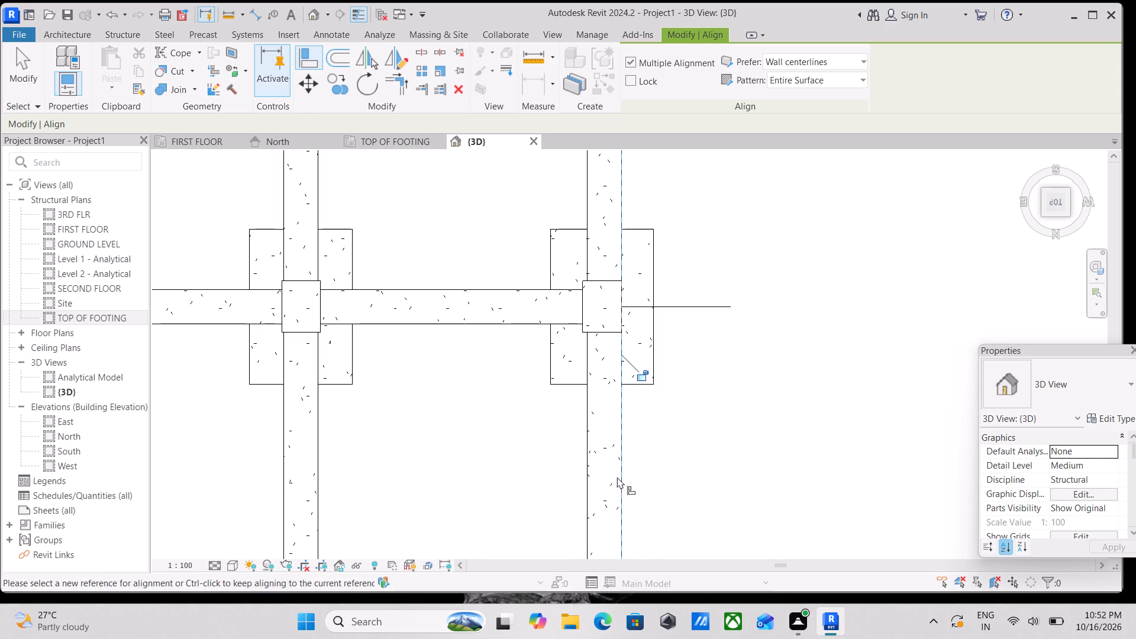
pyautogui.scroll(-2, 664, 459)
pyautogui.moveTo(664, 459); pyautogui.dragTo(682, 316, button='middle')
pyautogui.moveTo(706, 398); pyautogui.dragTo(693, 262, button='middle')
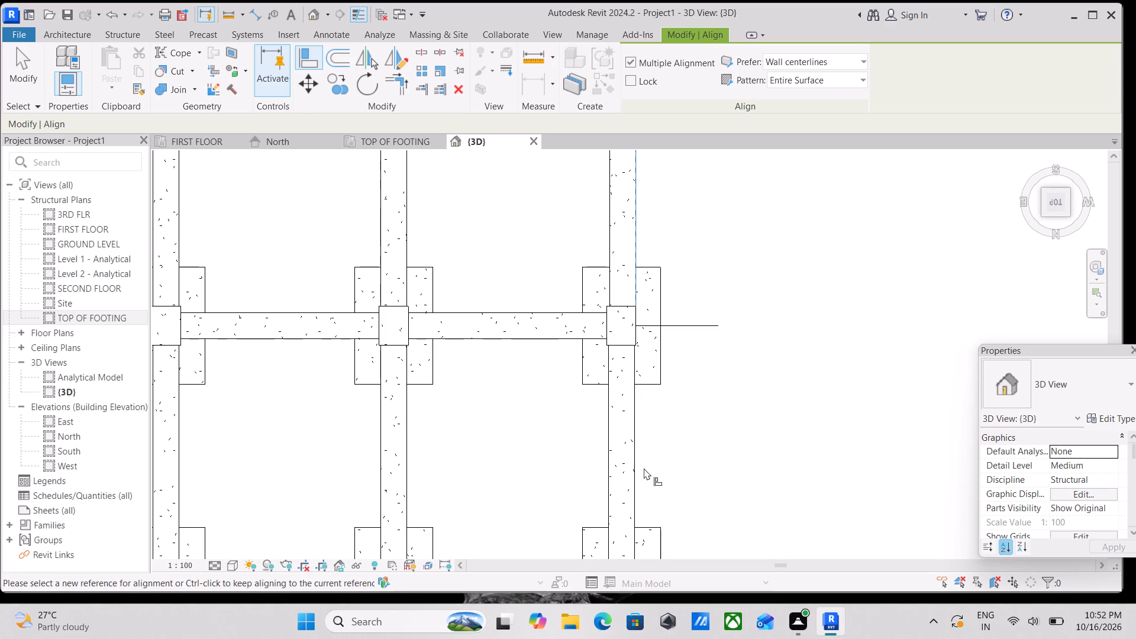
pyautogui.click(637, 453)
# Align the outer edge of the lower perimeter beam beside the lower-right corner column with that column's outer face.
pyautogui.scroll(-1, 696, 452)
pyautogui.moveTo(696, 447); pyautogui.dragTo(680, 230, button='middle')
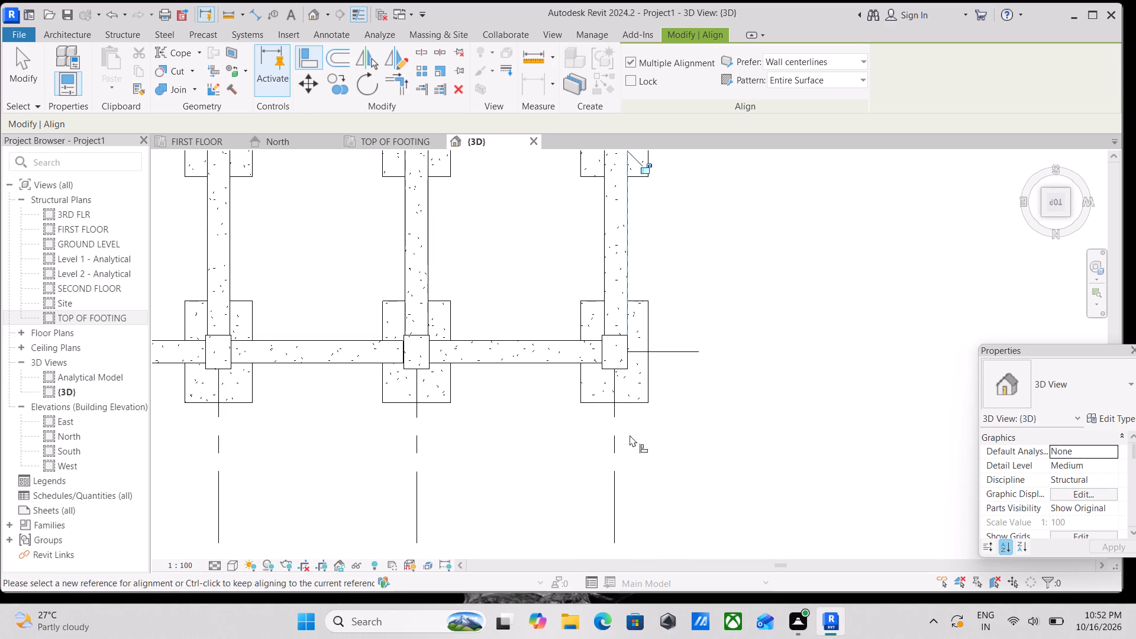
pyautogui.scroll(3, 622, 404)
pyautogui.scroll(2, 649, 356)
pyautogui.scroll(3, 587, 357)
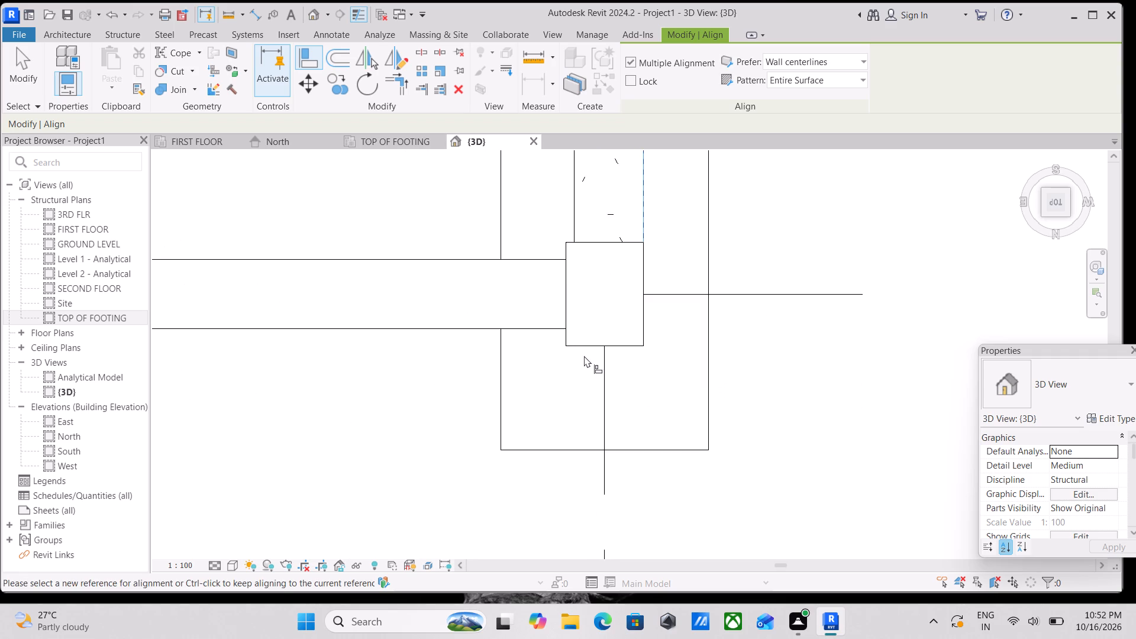
pyautogui.scroll(2, 576, 344)
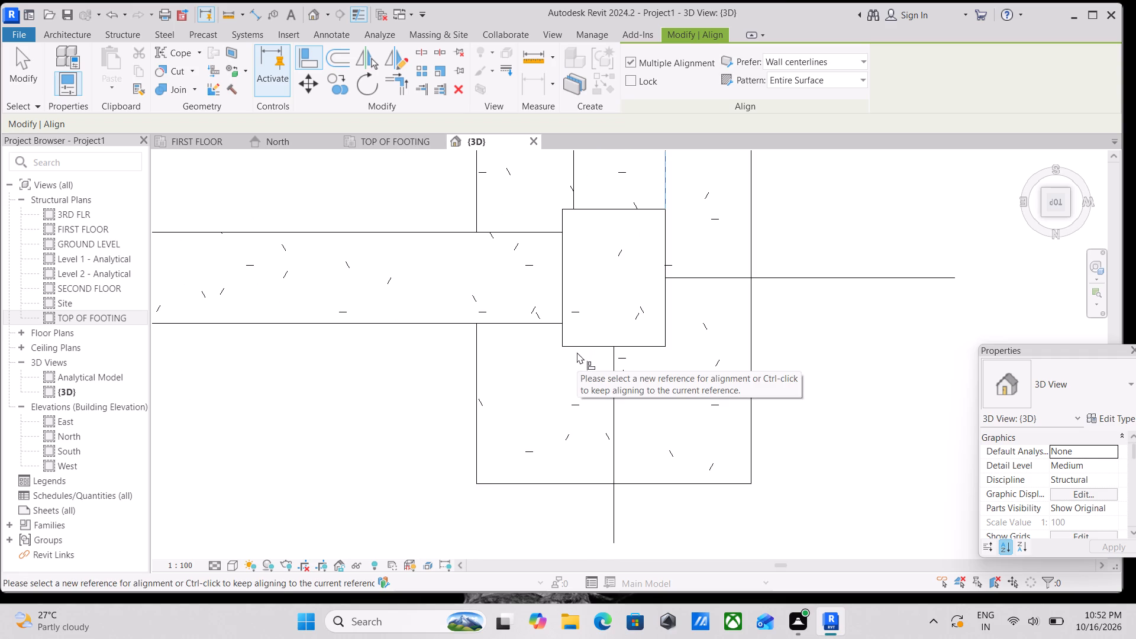
pyautogui.press('Escape')
pyautogui.press('Escape')
pyautogui.scroll(2, 579, 351)
pyautogui.press('a')
pyautogui.press('l')
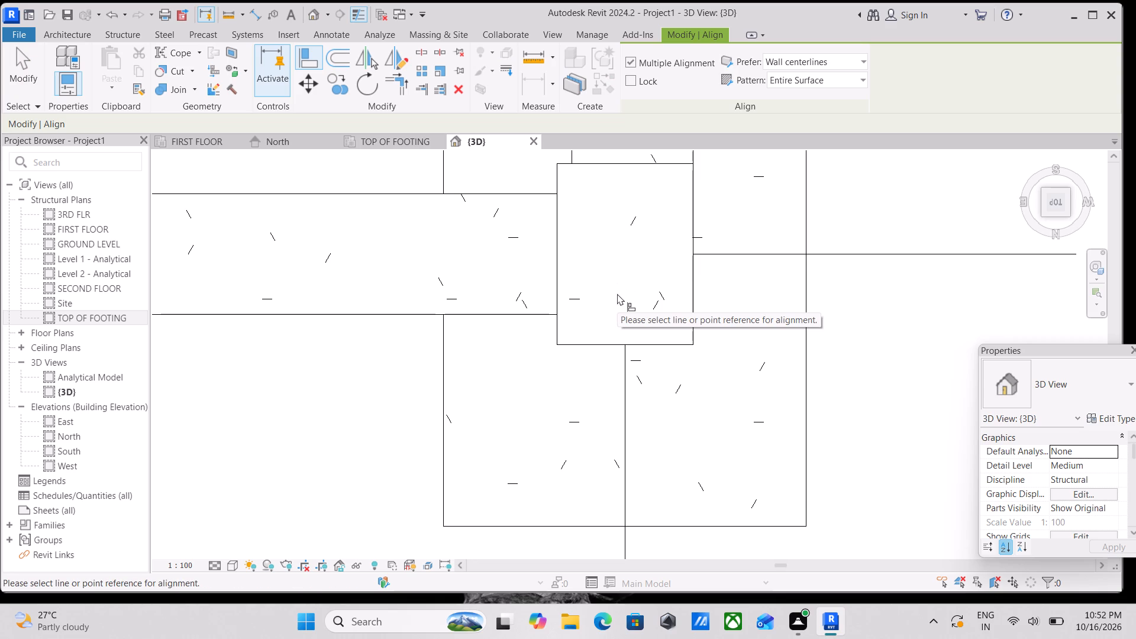
pyautogui.click(613, 347)
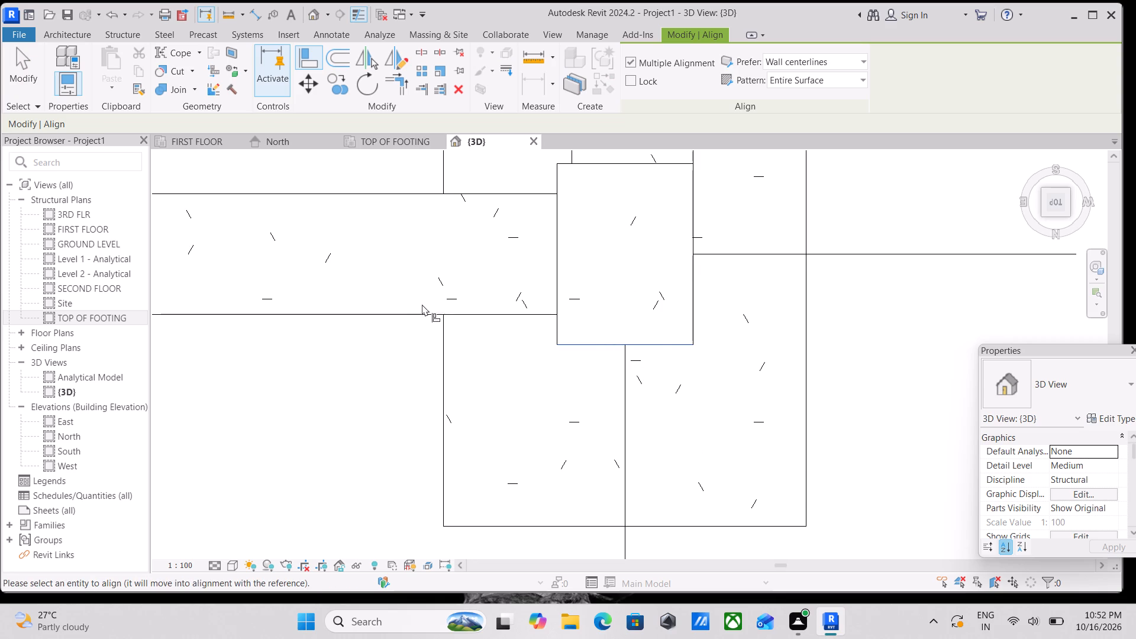
pyautogui.click(402, 312)
# Align the remaining four beams of the lower perimeter row with the outer faces of their 450 x 600mm columns.
pyautogui.scroll(-2, 405, 312)
pyautogui.moveTo(405, 312); pyautogui.dragTo(457, 302, button='middle')
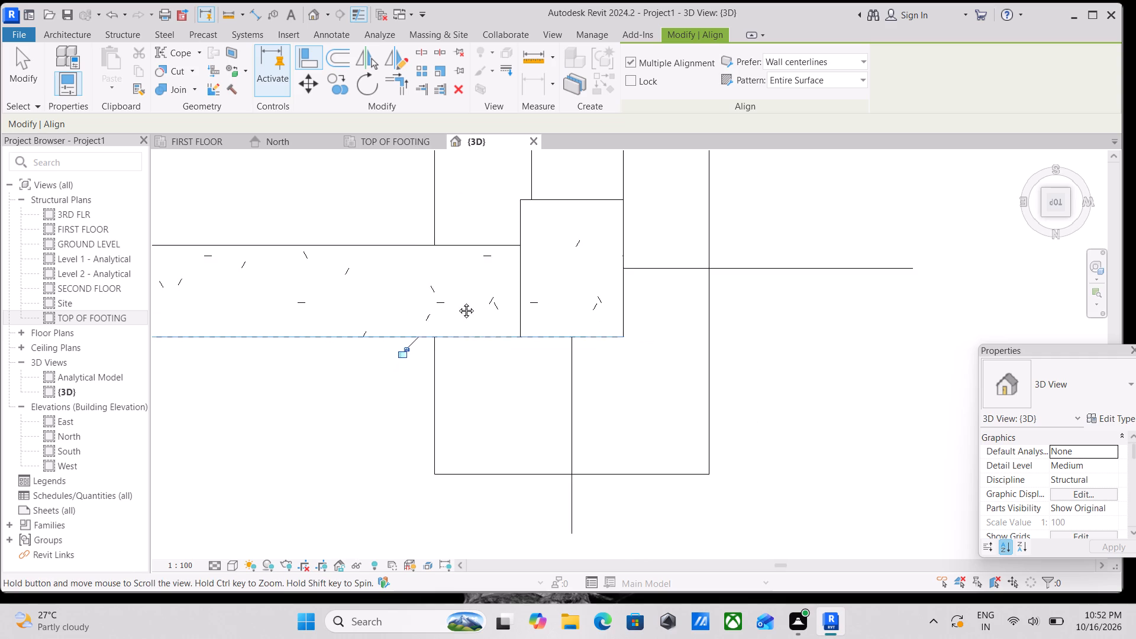
pyautogui.moveTo(457, 302); pyautogui.dragTo(810, 277, button='middle')
pyautogui.scroll(1, 816, 284)
pyautogui.moveTo(435, 352); pyautogui.dragTo(764, 330, button='middle')
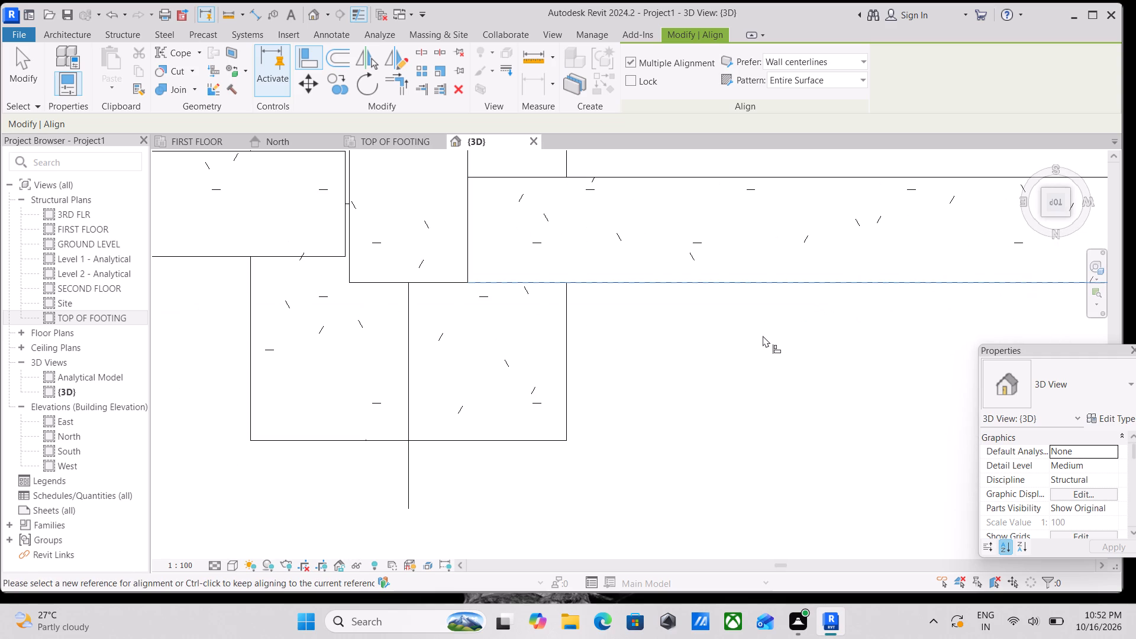
pyautogui.scroll(-3, 760, 335)
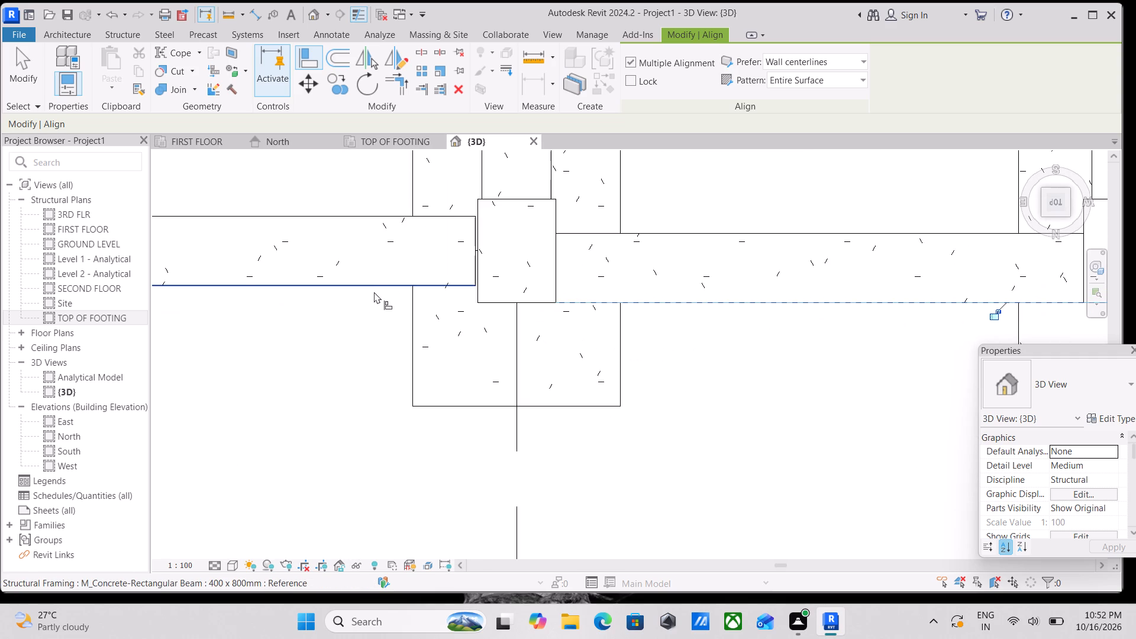
pyautogui.click(372, 289)
pyautogui.moveTo(377, 289); pyautogui.dragTo(851, 273, button='middle')
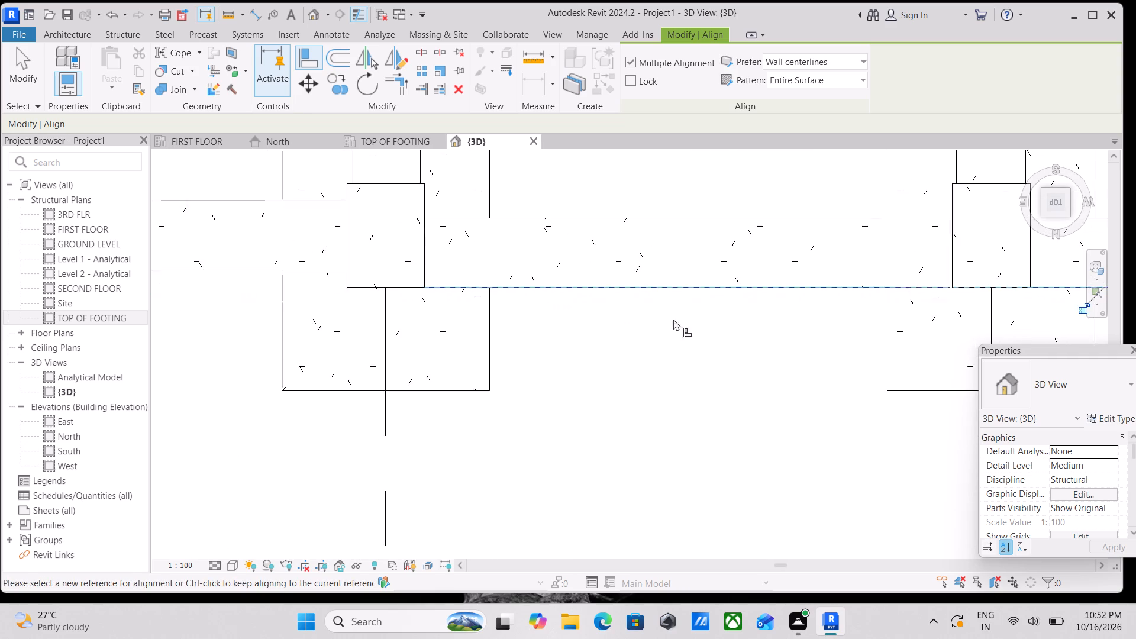
pyautogui.scroll(-1, 532, 313)
pyautogui.moveTo(539, 315); pyautogui.dragTo(869, 355, button='middle')
pyautogui.click(559, 318)
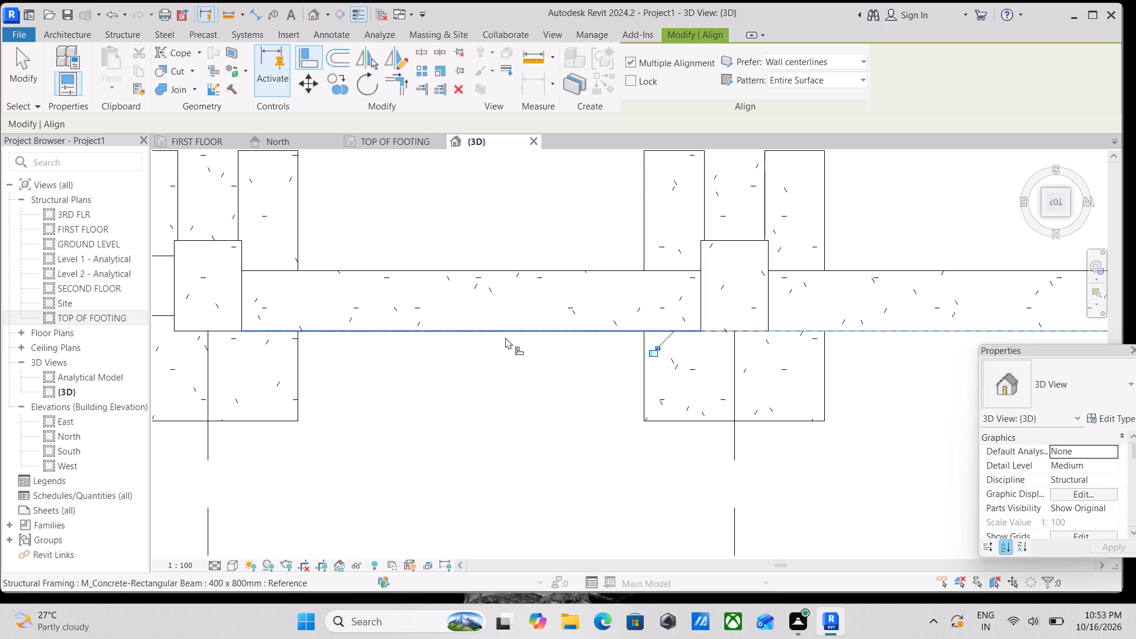
pyautogui.moveTo(505, 338); pyautogui.dragTo(811, 308, button='middle')
pyautogui.click(420, 286)
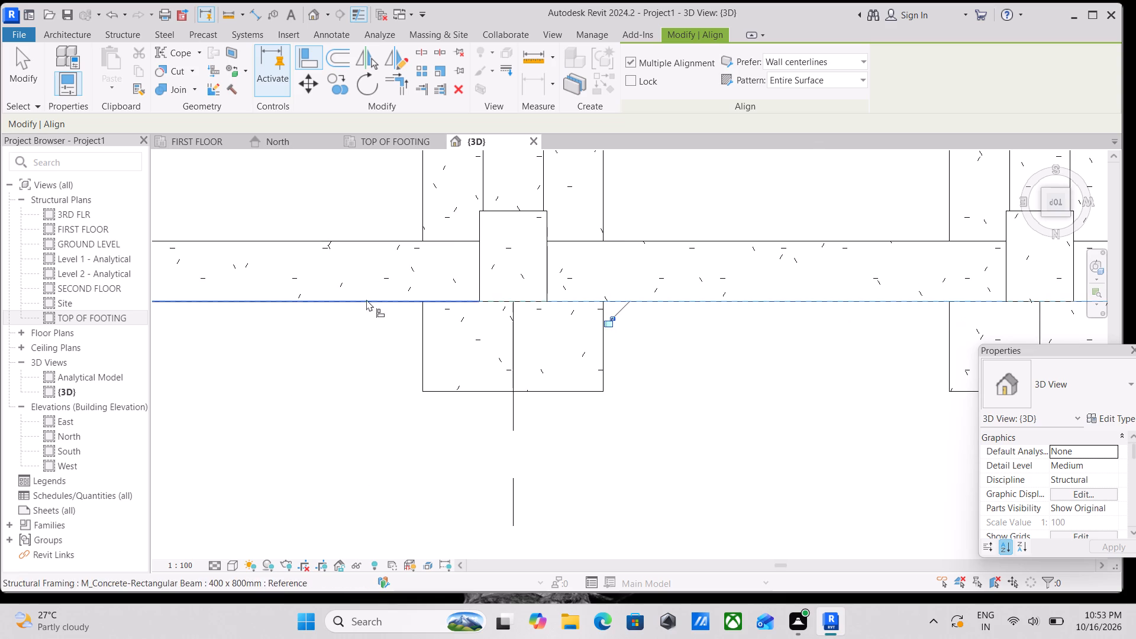
pyautogui.moveTo(366, 299); pyautogui.dragTo(883, 286, button='middle')
pyautogui.scroll(-3, 572, 323)
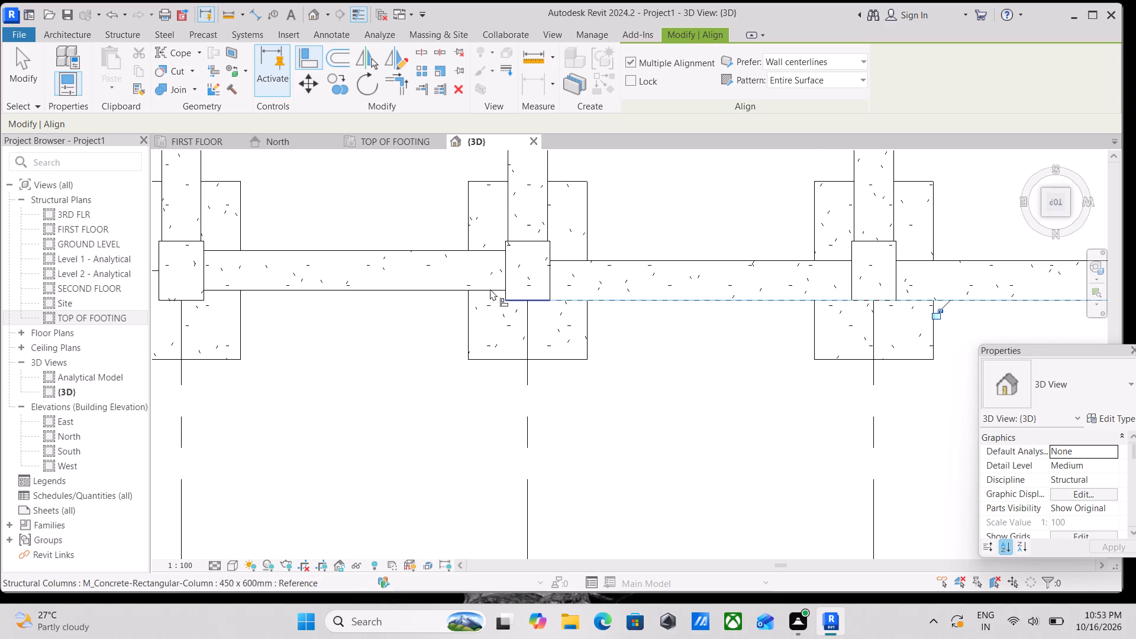
pyautogui.click(464, 288)
pyautogui.moveTo(471, 296); pyautogui.dragTo(763, 288, button='middle')
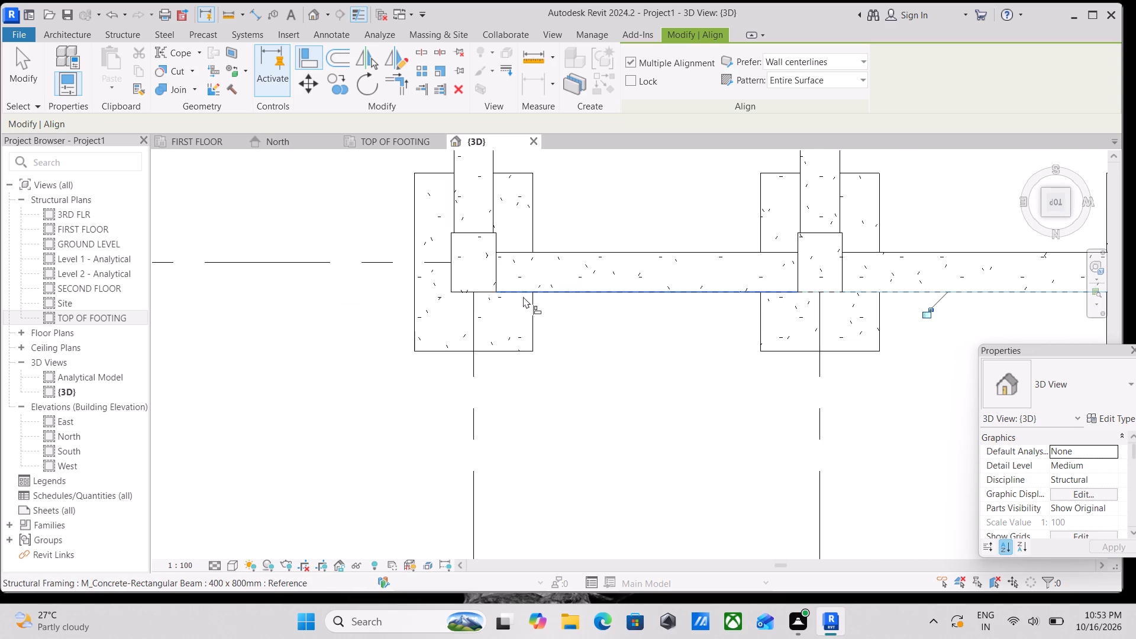
# Extend the end of the second beam from the lower-right corner to meet the adjacent column's face.
pyautogui.scroll(1, 567, 318)
pyautogui.scroll(-2, 637, 324)
pyautogui.moveTo(633, 322); pyautogui.dragTo(372, 319, button='middle')
pyautogui.scroll(-2, 713, 319)
pyautogui.moveTo(705, 317); pyautogui.dragTo(395, 310, button='middle')
pyautogui.moveTo(925, 349); pyautogui.dragTo(750, 361, button='middle')
pyautogui.scroll(4, 789, 332)
pyautogui.press('Escape')
pyautogui.press('Escape')
pyautogui.scroll(3, 750, 318)
pyautogui.press('Escape')
pyautogui.press('Escape')
pyautogui.scroll(3, 739, 263)
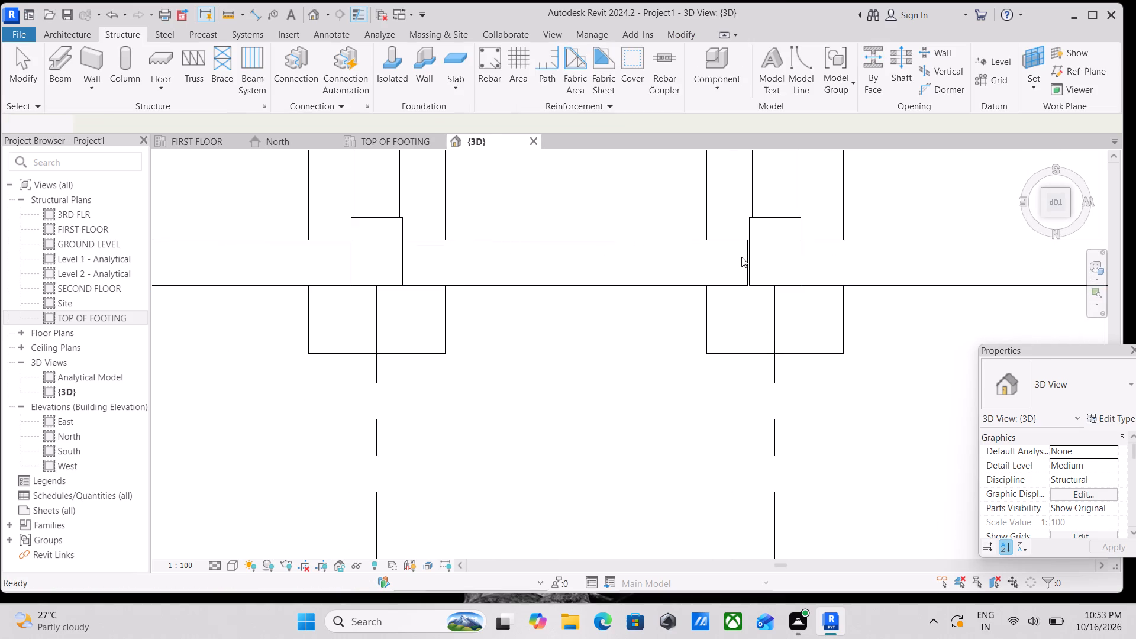
pyautogui.scroll(2, 745, 256)
pyautogui.click(750, 230)
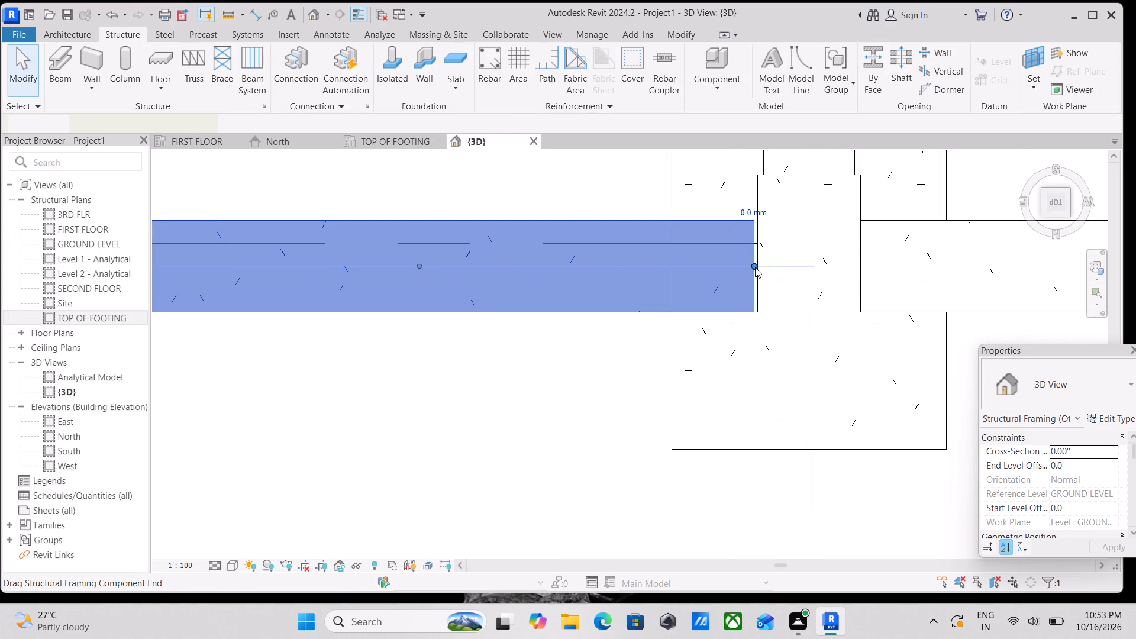
pyautogui.moveTo(755, 267); pyautogui.dragTo(760, 267)
pyautogui.press('Escape')
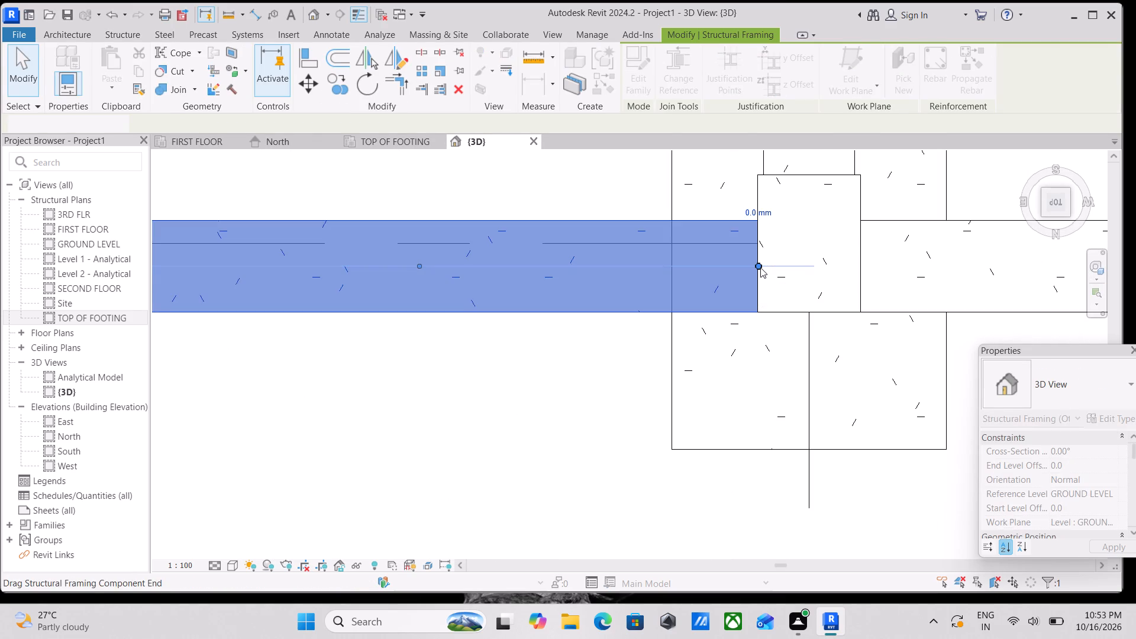
# Examine from the top how the interior and left-hand perimeter beams meet their columns.
pyautogui.scroll(-4, 760, 267)
pyautogui.scroll(-3, 659, 275)
pyautogui.moveTo(659, 275); pyautogui.dragTo(866, 415, button='middle')
pyautogui.scroll(-3, 489, 276)
pyautogui.moveTo(497, 291); pyautogui.dragTo(677, 398, button='middle')
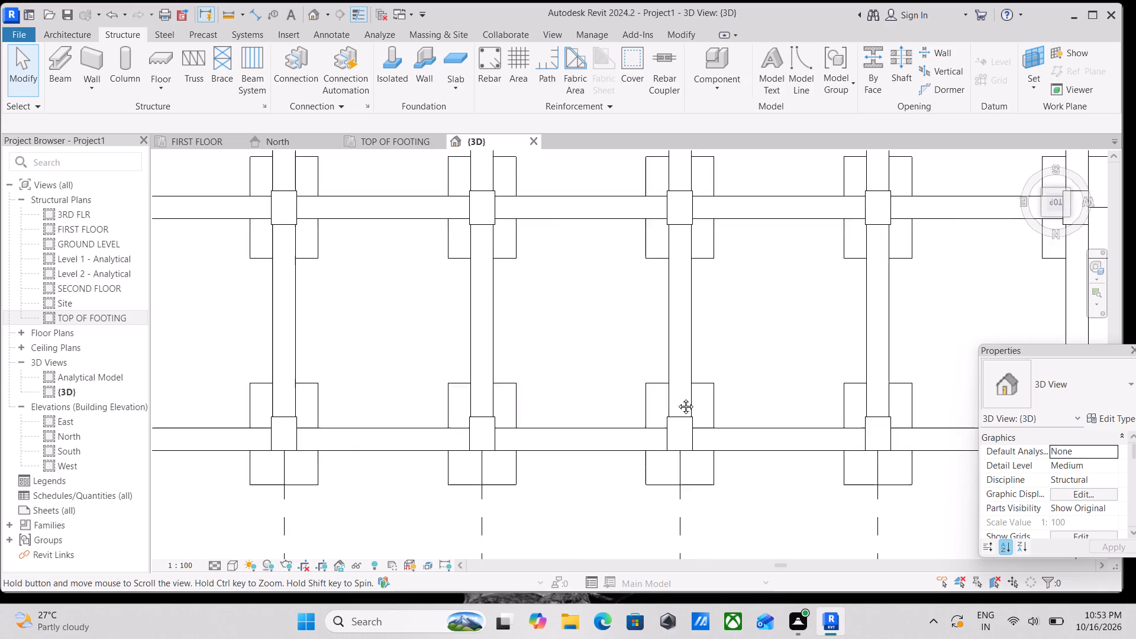
pyautogui.moveTo(677, 398); pyautogui.dragTo(679, 398, button='middle')
pyautogui.scroll(-2, 498, 355)
pyautogui.moveTo(498, 354); pyautogui.dragTo(738, 538, button='middle')
pyautogui.scroll(3, 581, 404)
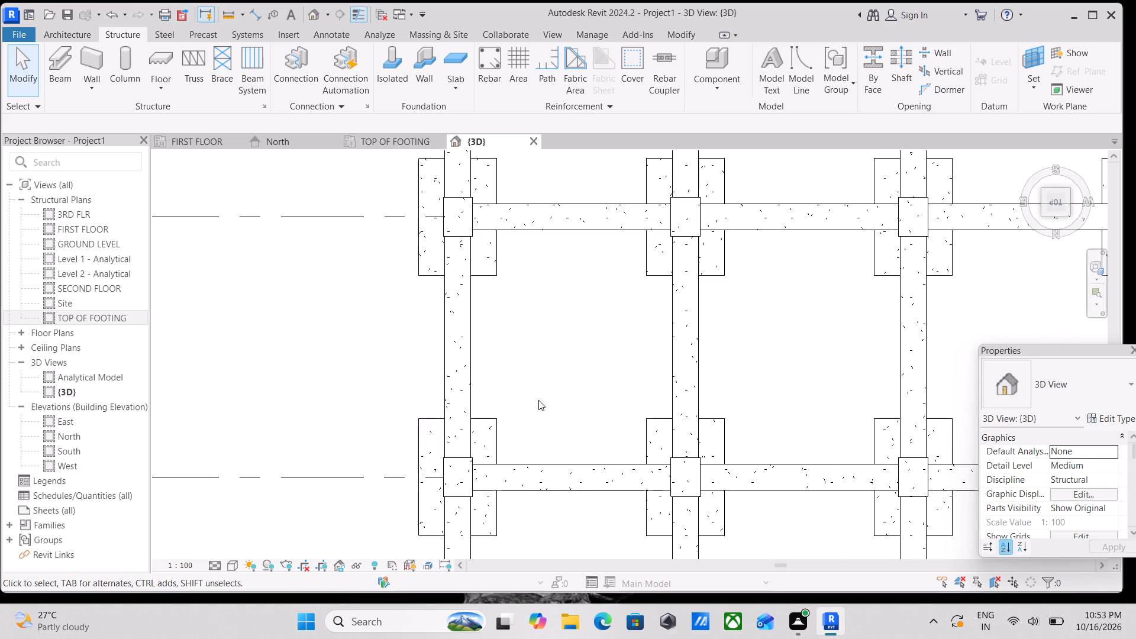
# Align the outer edge of the left-hand perimeter beam above the lower-left corner column with that column's outer face.
pyautogui.scroll(3, 525, 415)
pyautogui.scroll(3, 384, 509)
pyautogui.scroll(-11, 426, 426)
pyautogui.moveTo(553, 394); pyautogui.dragTo(584, 225, button='middle')
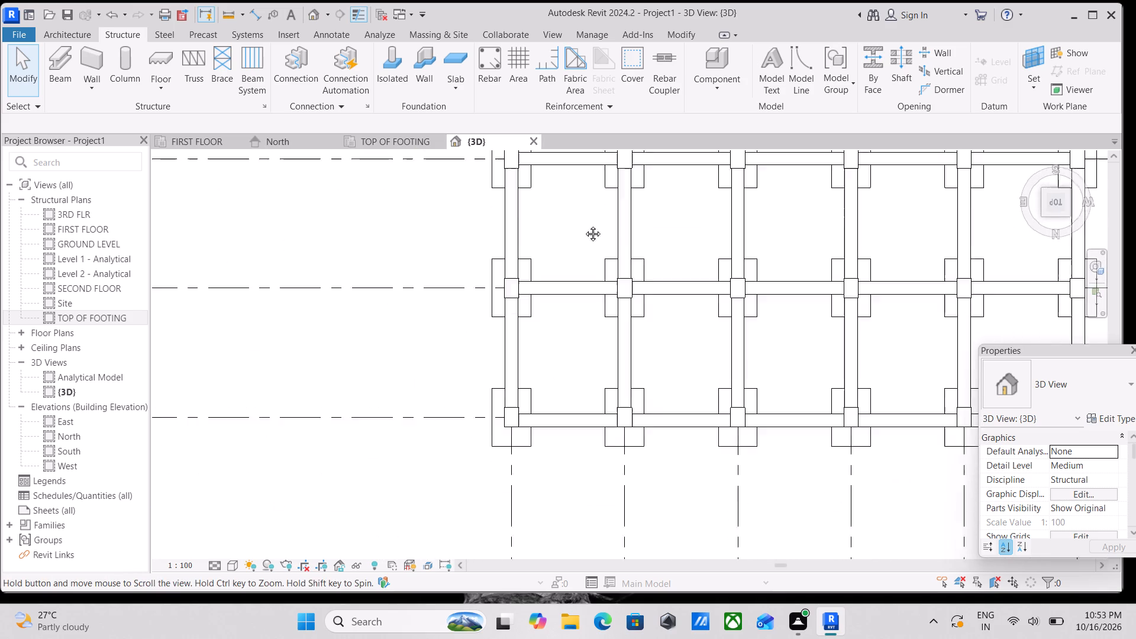
pyautogui.scroll(10, 558, 425)
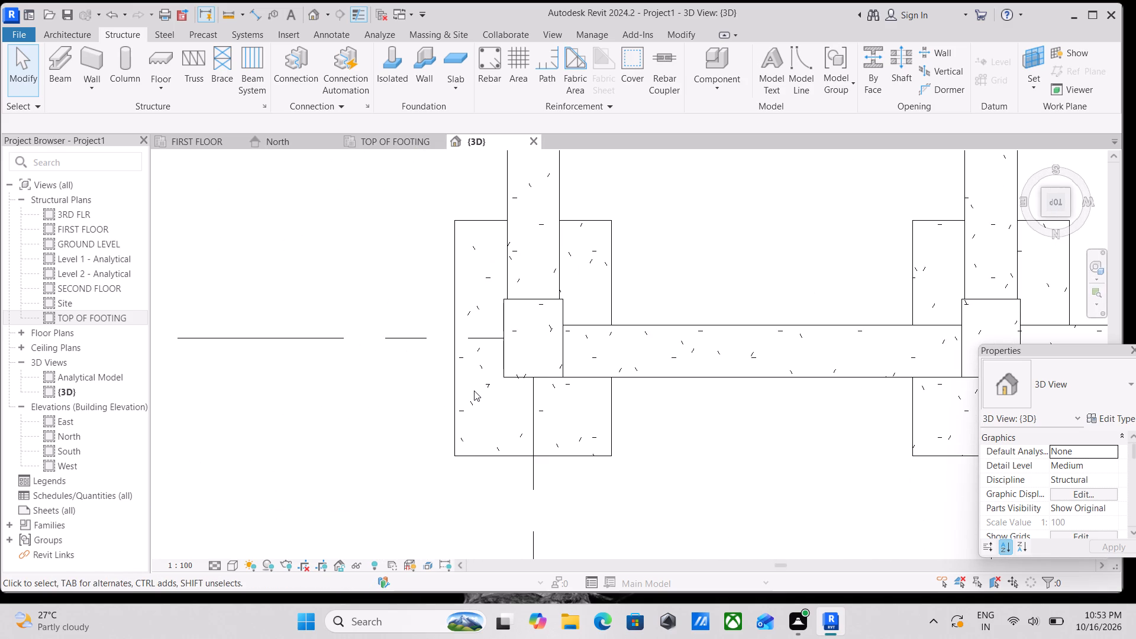
pyautogui.press('a')
pyautogui.press('l')
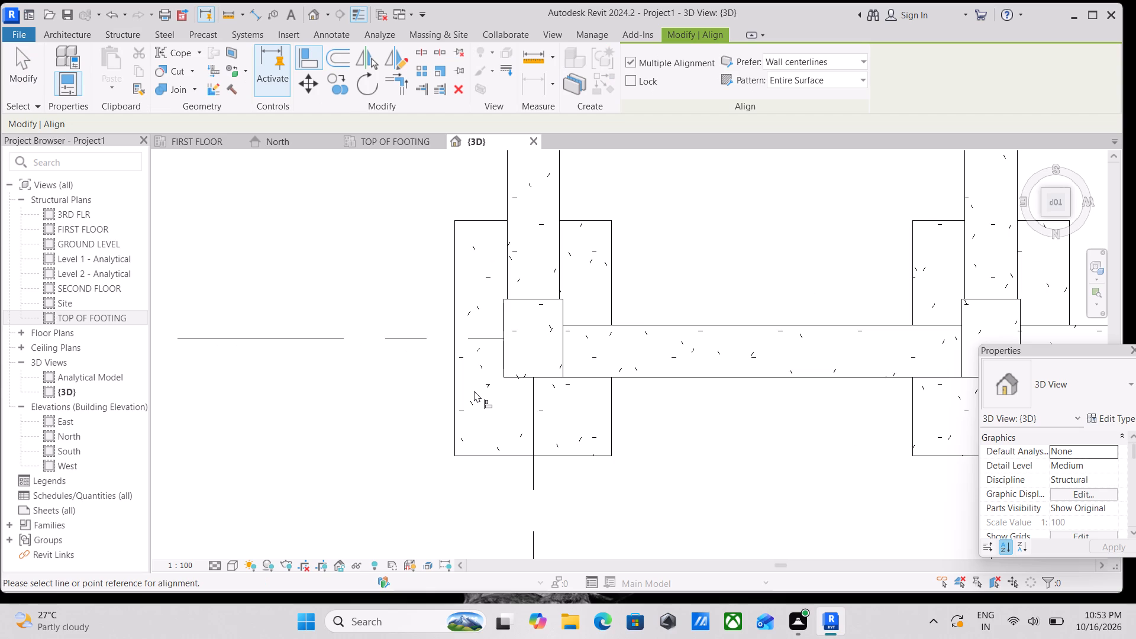
pyautogui.scroll(4, 534, 346)
pyautogui.click(496, 344)
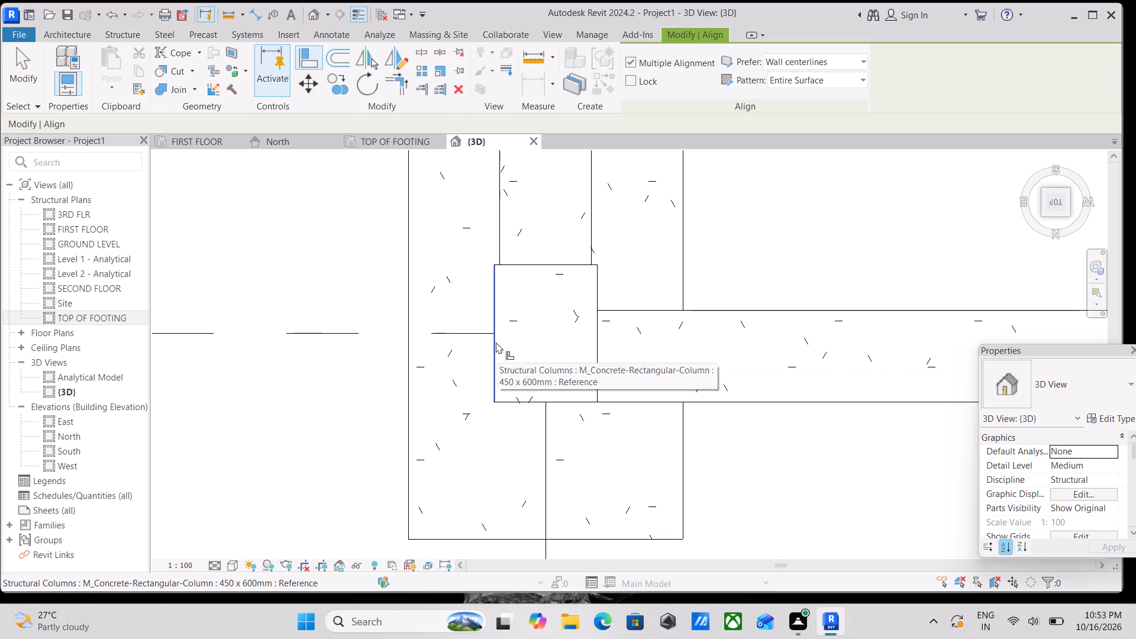
pyautogui.click(502, 237)
# Align the next two 400 x 800mm beams up the left-hand perimeter with the same outer column face.
pyautogui.scroll(-2, 508, 234)
pyautogui.moveTo(509, 241); pyautogui.dragTo(556, 501, button='middle')
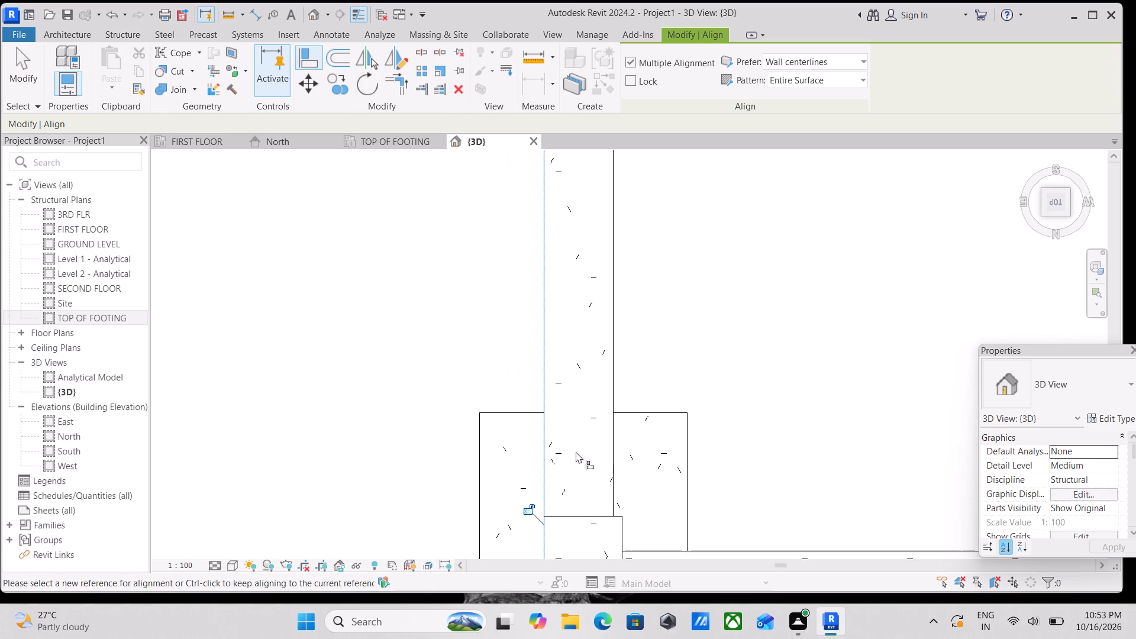
pyautogui.scroll(-2, 591, 403)
pyautogui.moveTo(592, 409); pyautogui.dragTo(591, 496, button='middle')
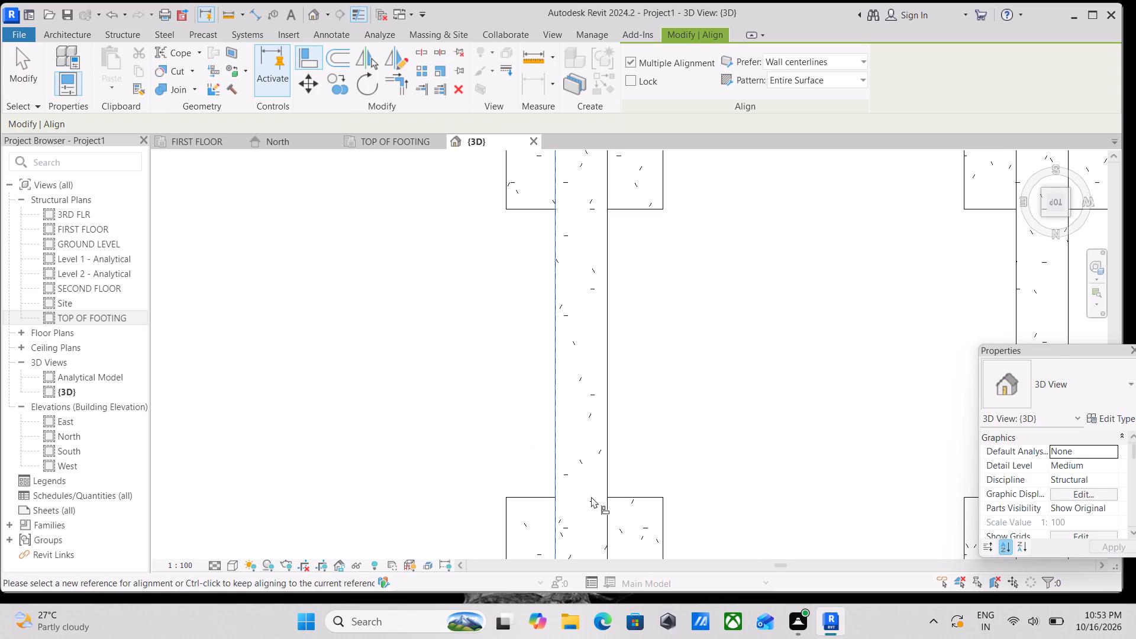
pyautogui.scroll(-2, 583, 463)
pyautogui.moveTo(583, 455); pyautogui.dragTo(585, 597, button='middle')
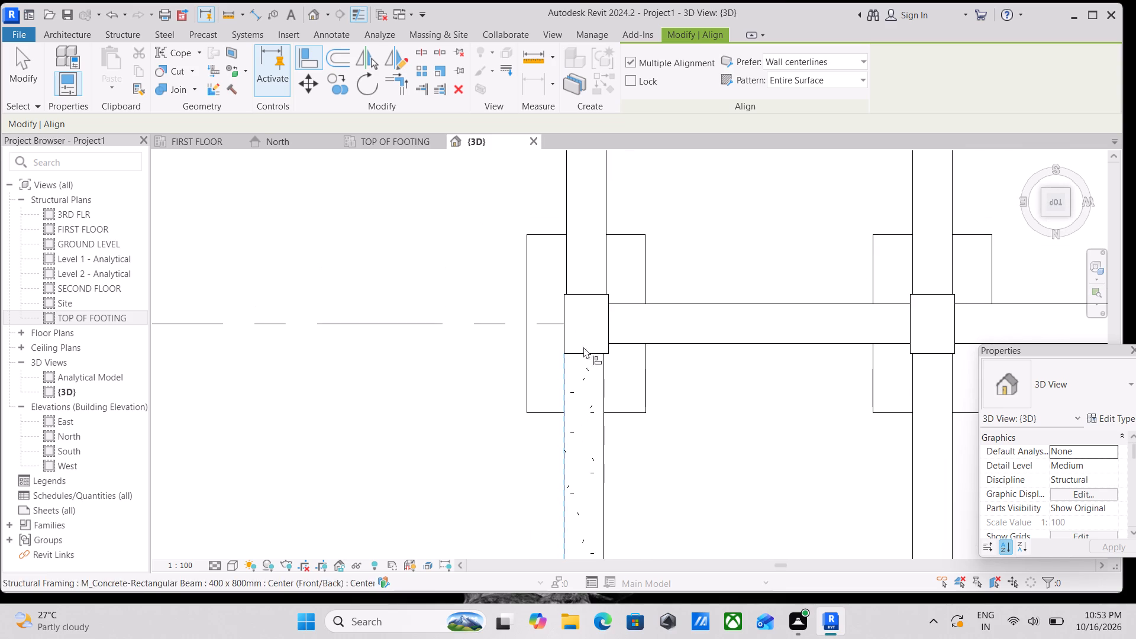
pyautogui.click(566, 267)
pyautogui.scroll(-1, 578, 263)
pyautogui.moveTo(589, 286); pyautogui.dragTo(569, 578, button='middle')
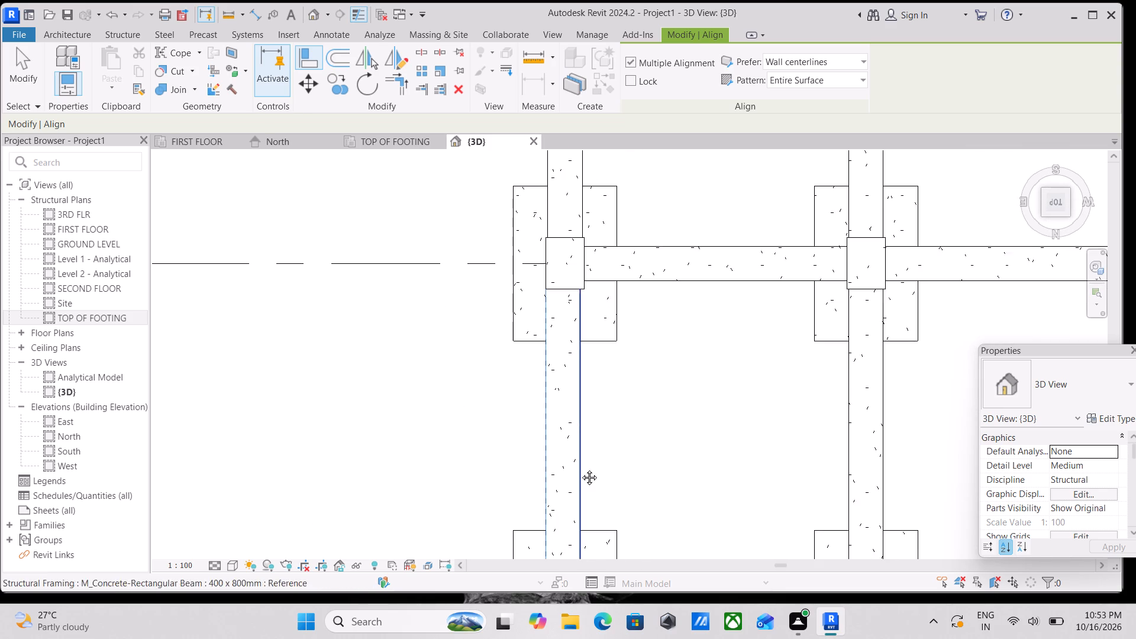
pyautogui.moveTo(579, 450); pyautogui.dragTo(587, 555, button='middle')
pyautogui.scroll(2, 605, 457)
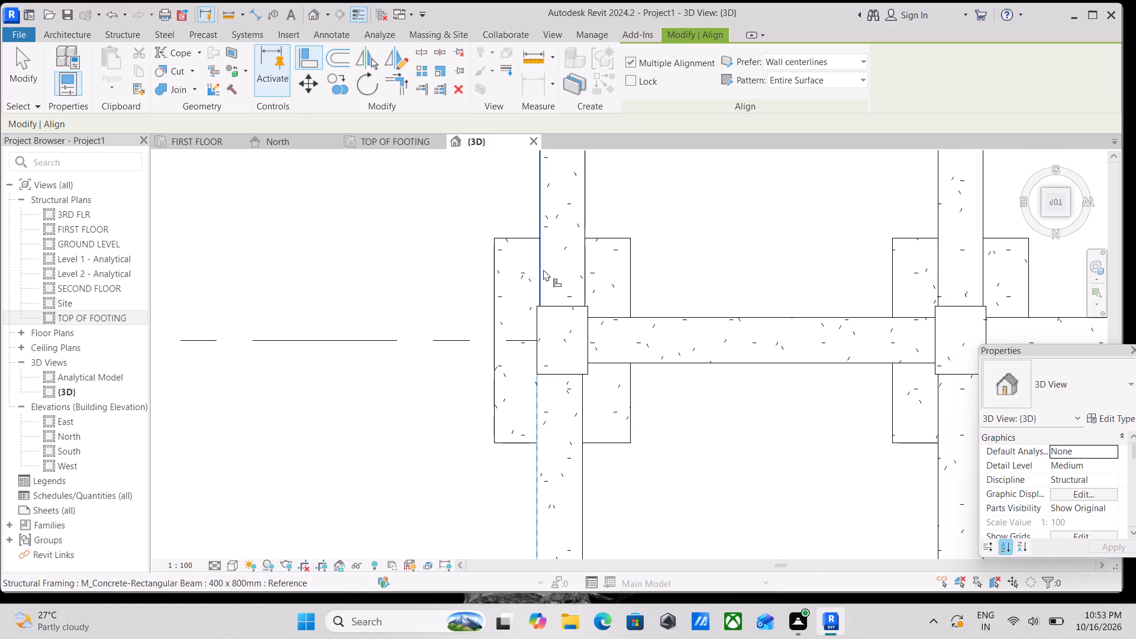
pyautogui.click(541, 263)
# Align the last left-hand perimeter beam, below the upper-left corner column, with the outer column face and end the alignment.
pyautogui.scroll(-2, 669, 258)
pyautogui.moveTo(675, 270); pyautogui.dragTo(679, 435, button='middle')
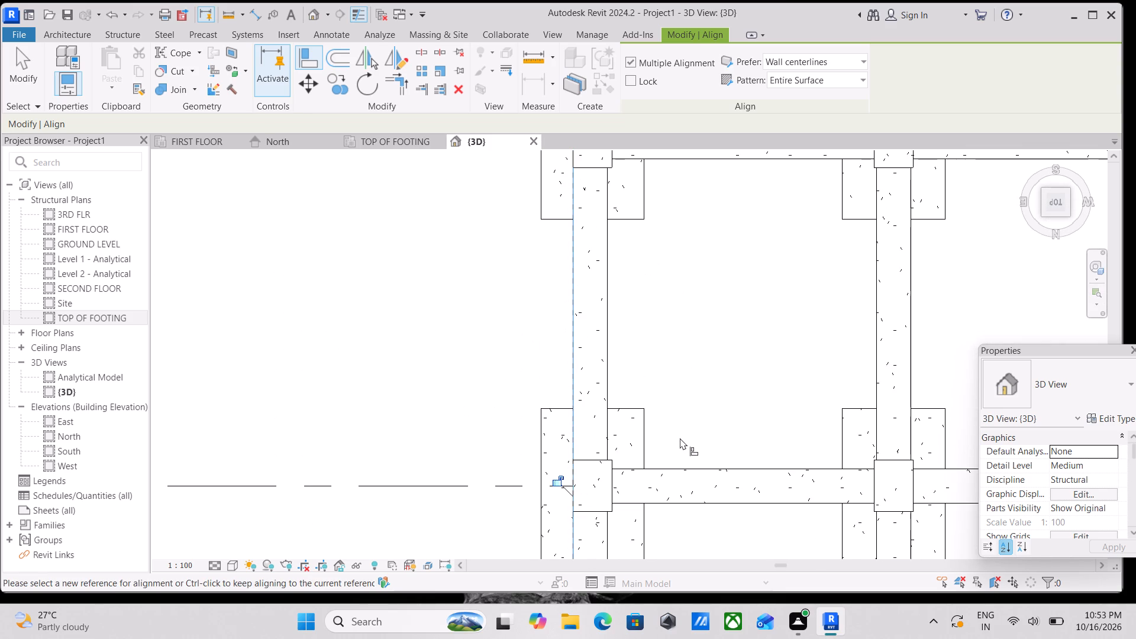
pyautogui.scroll(-2, 680, 438)
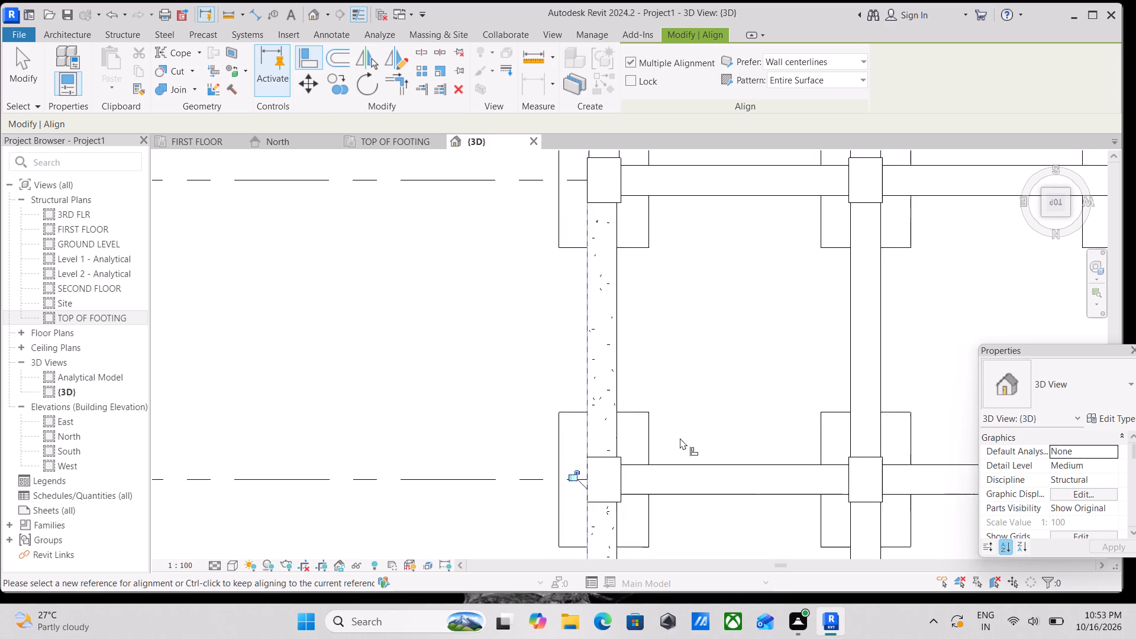
pyautogui.scroll(-1, 680, 438)
pyautogui.moveTo(682, 446); pyautogui.dragTo(664, 543, button='middle')
pyautogui.scroll(1, 662, 549)
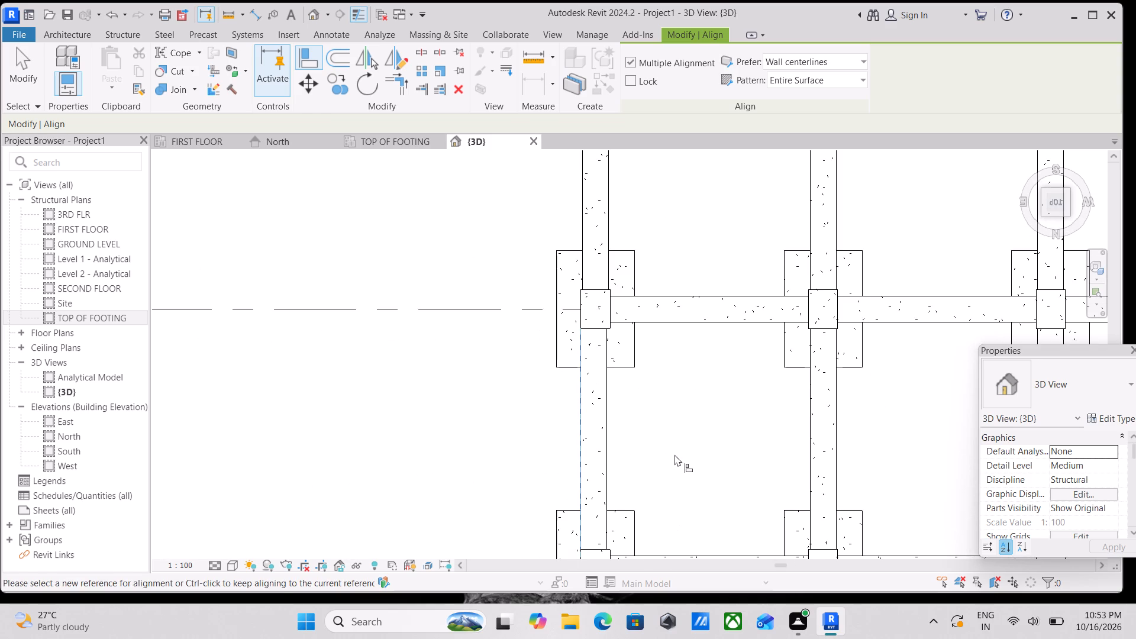
pyautogui.moveTo(681, 399); pyautogui.dragTo(689, 501, button='middle')
pyautogui.click(595, 358)
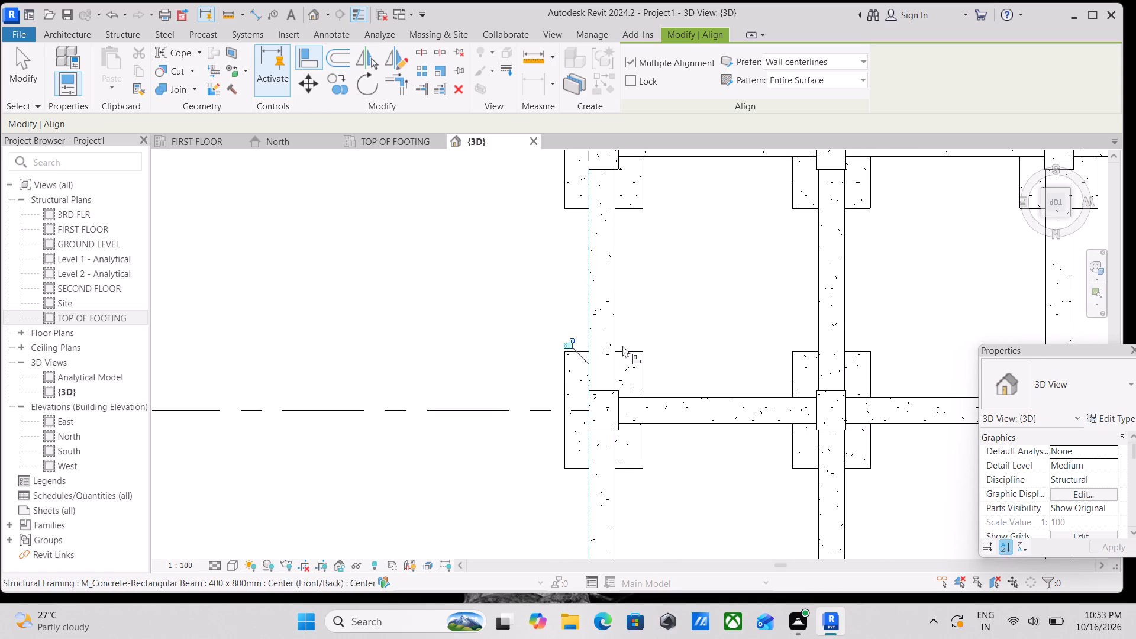
pyautogui.moveTo(699, 347); pyautogui.dragTo(703, 547, button='middle')
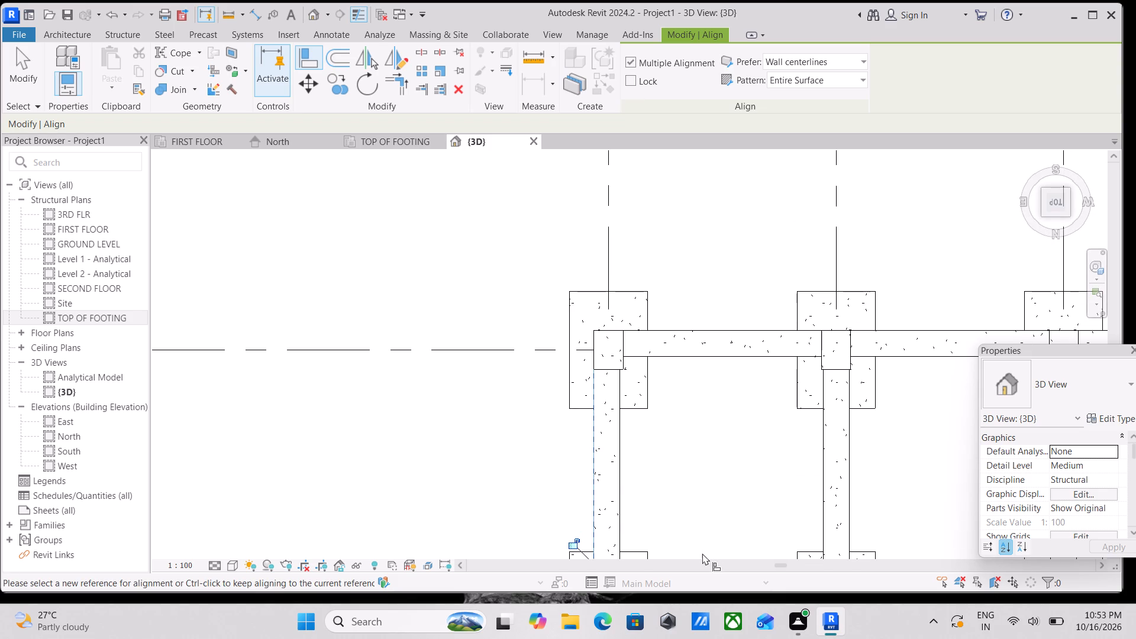
pyautogui.scroll(-2, 708, 520)
pyautogui.moveTo(711, 528); pyautogui.dragTo(711, 590, button='middle')
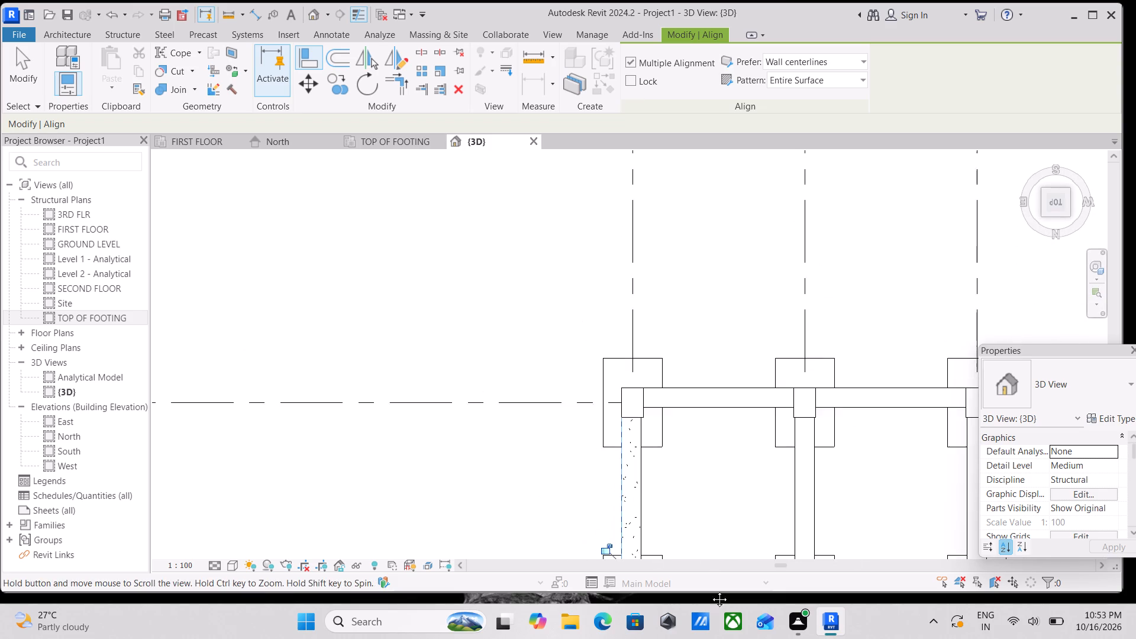
pyautogui.moveTo(711, 590); pyautogui.dragTo(712, 598, button='middle')
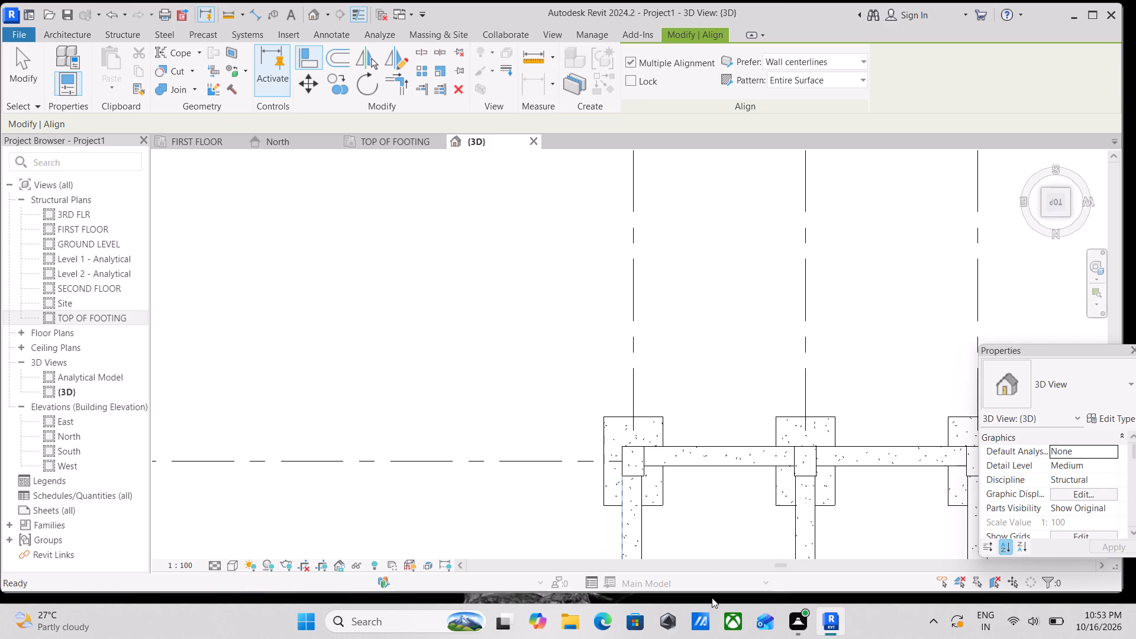
pyautogui.scroll(-1, 716, 502)
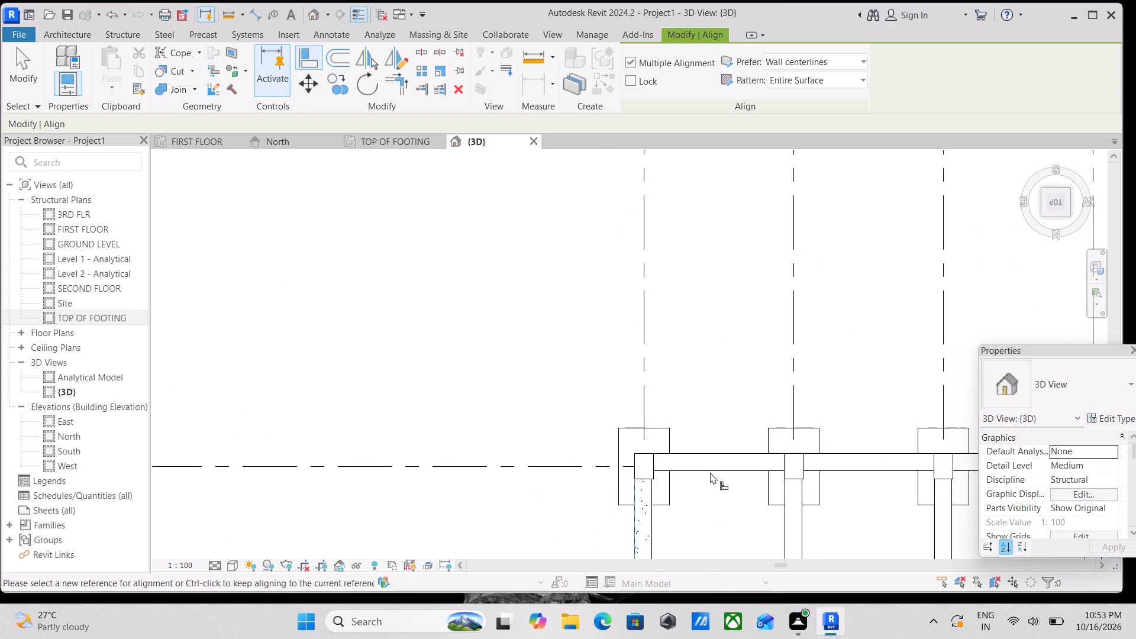
pyautogui.scroll(1, 685, 444)
pyautogui.moveTo(683, 433); pyautogui.dragTo(684, 376, button='middle')
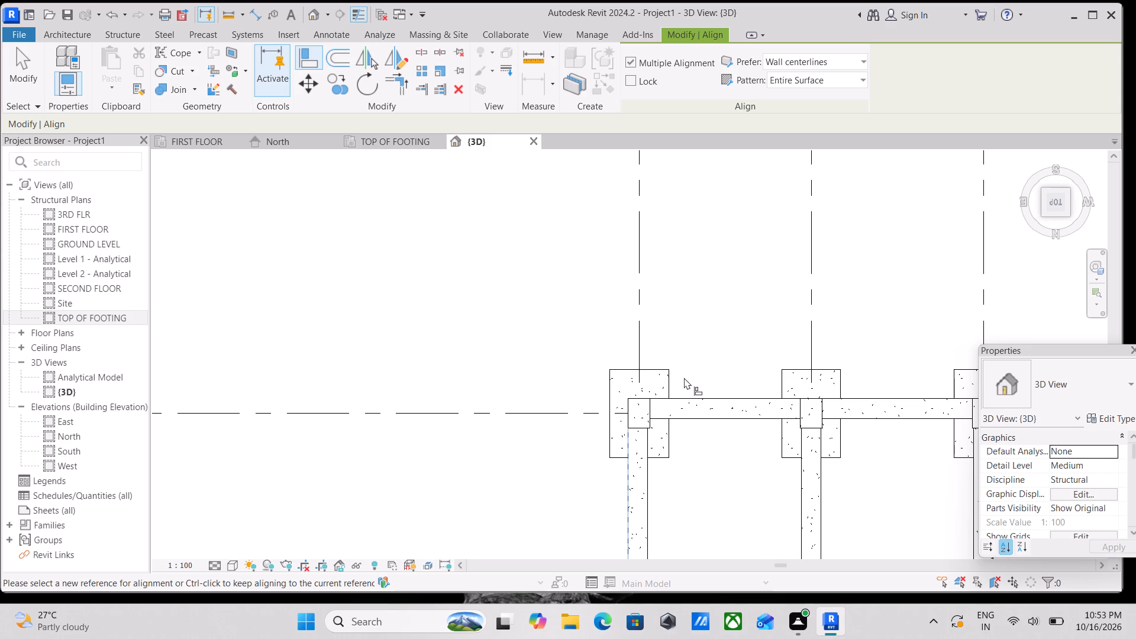
pyautogui.scroll(-2, 724, 467)
pyautogui.moveTo(724, 467); pyautogui.dragTo(669, 335, button='middle')
pyautogui.scroll(2, 721, 417)
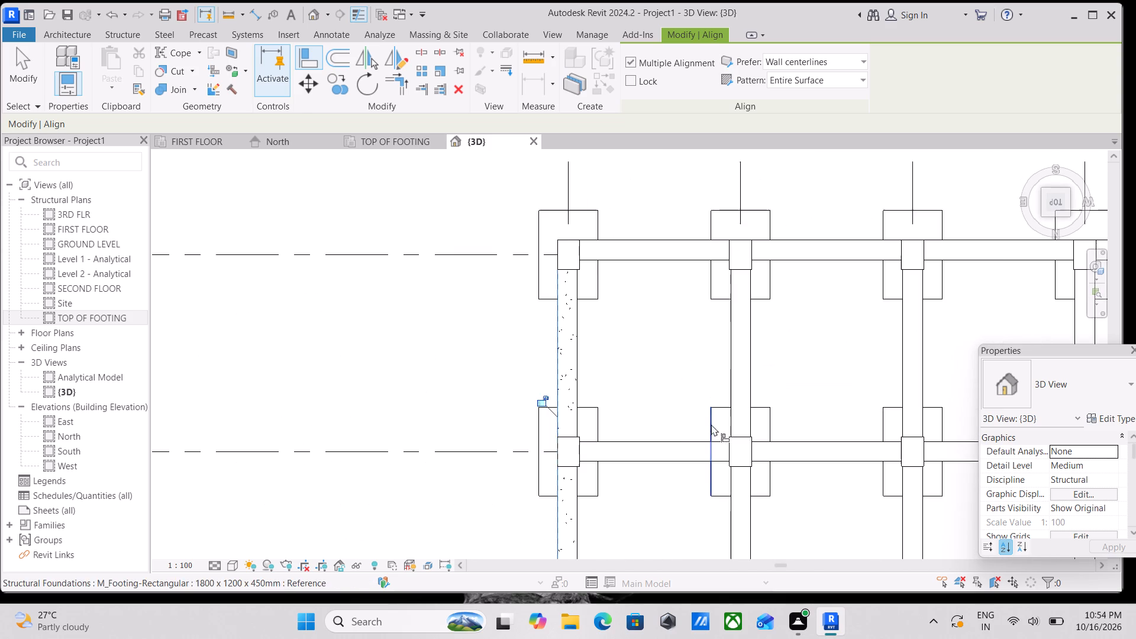
pyautogui.moveTo(688, 363); pyautogui.dragTo(659, 283, button='middle')
pyautogui.scroll(4, 630, 352)
pyautogui.press('Escape')
pyautogui.press('Escape')
# Examine the aligned perimeter beams and their column joints from the top and in an isometric view.
pyautogui.scroll(-3, 617, 355)
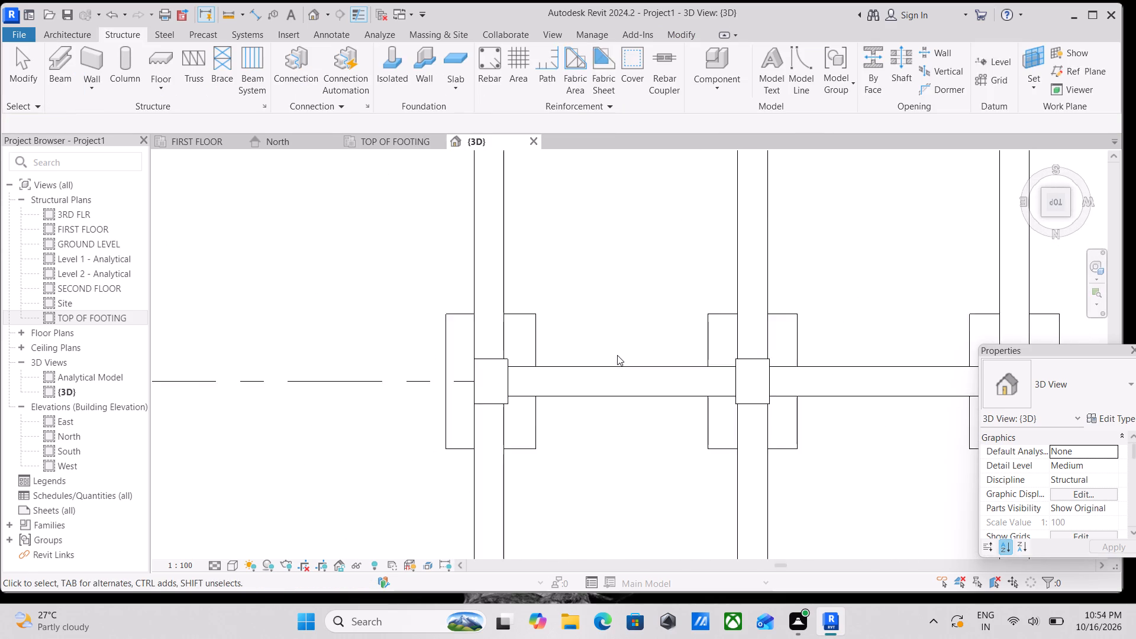
pyautogui.scroll(-2, 627, 385)
pyautogui.moveTo(627, 385); pyautogui.dragTo(611, 293, button='middle')
pyautogui.scroll(-2, 664, 353)
pyautogui.moveTo(660, 354); pyautogui.dragTo(639, 295, button='middle')
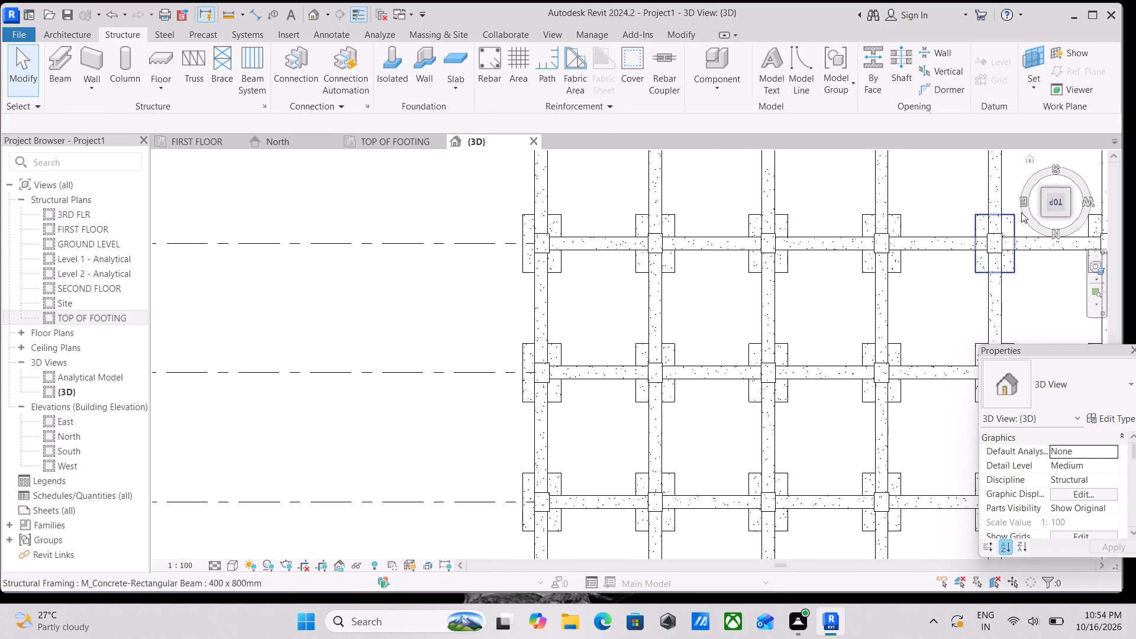
pyautogui.click(1042, 214)
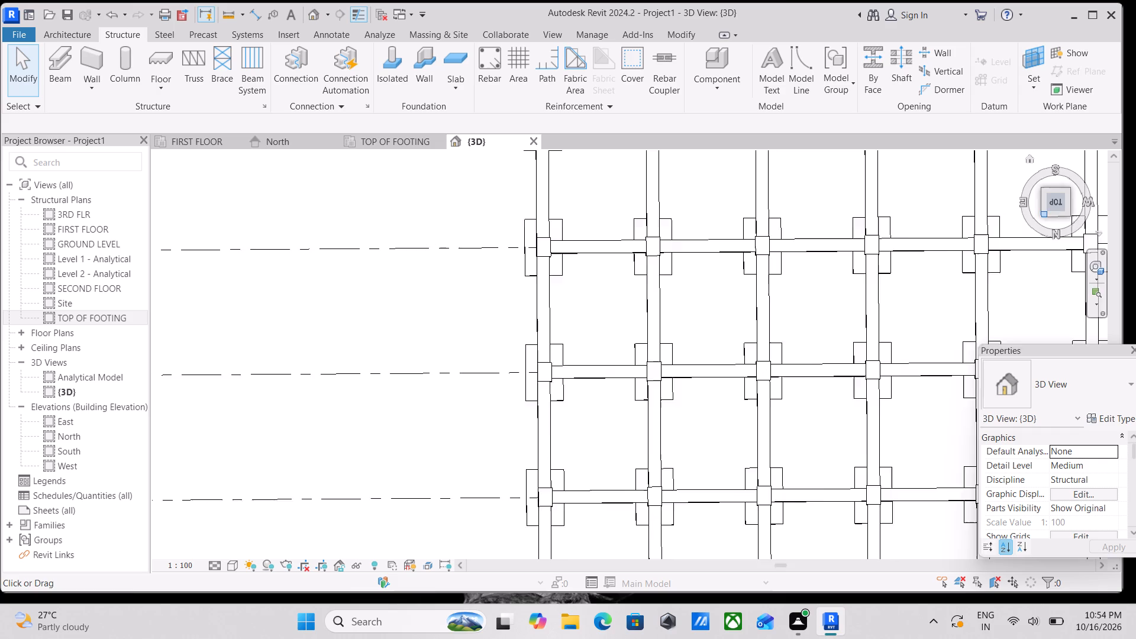
pyautogui.scroll(12, 747, 375)
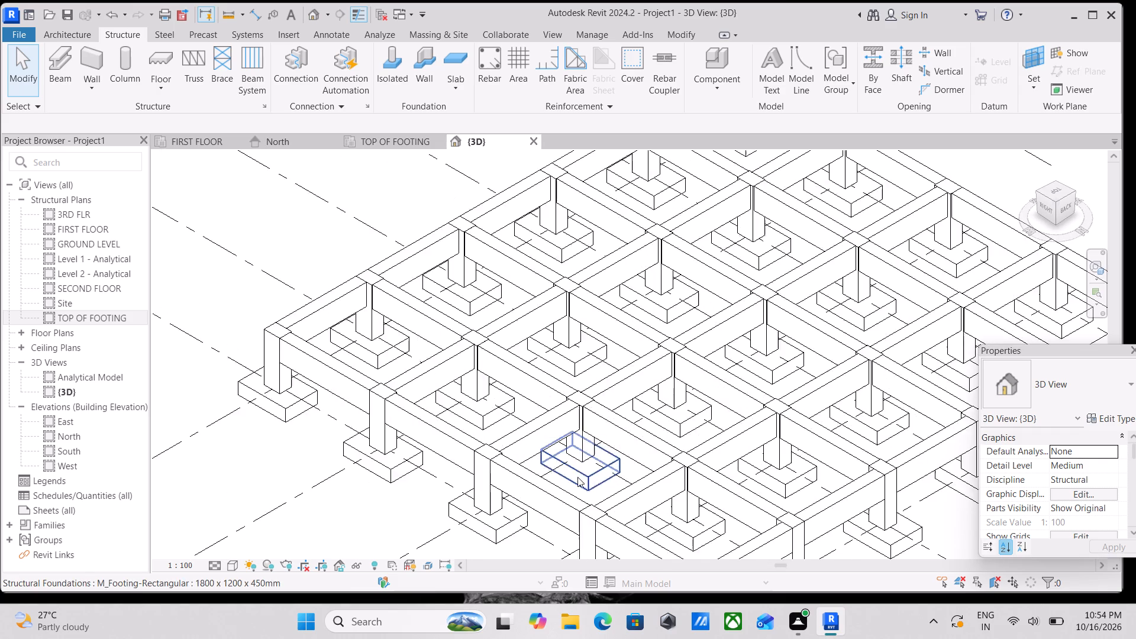
pyautogui.scroll(4, 450, 435)
pyautogui.moveTo(334, 331); pyautogui.dragTo(357, 377, button='middle')
pyautogui.moveTo(386, 309); pyautogui.dragTo(499, 383, button='middle')
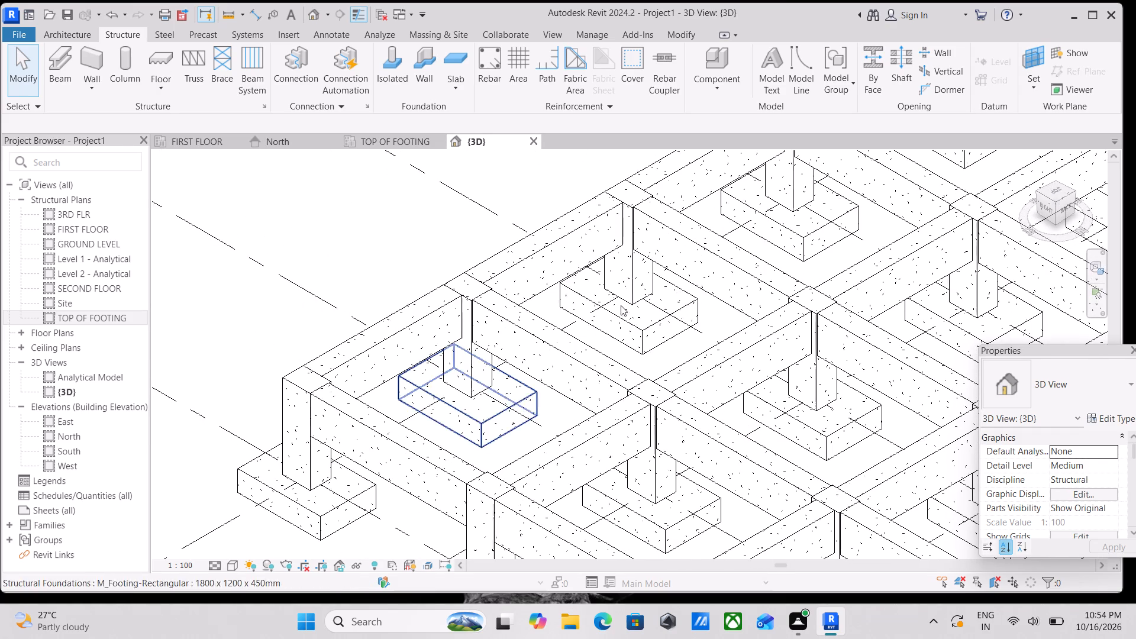
# Start a structural floor boundary sketch over the ground-level beam grid, viewed from the top.
pyautogui.click(1052, 195)
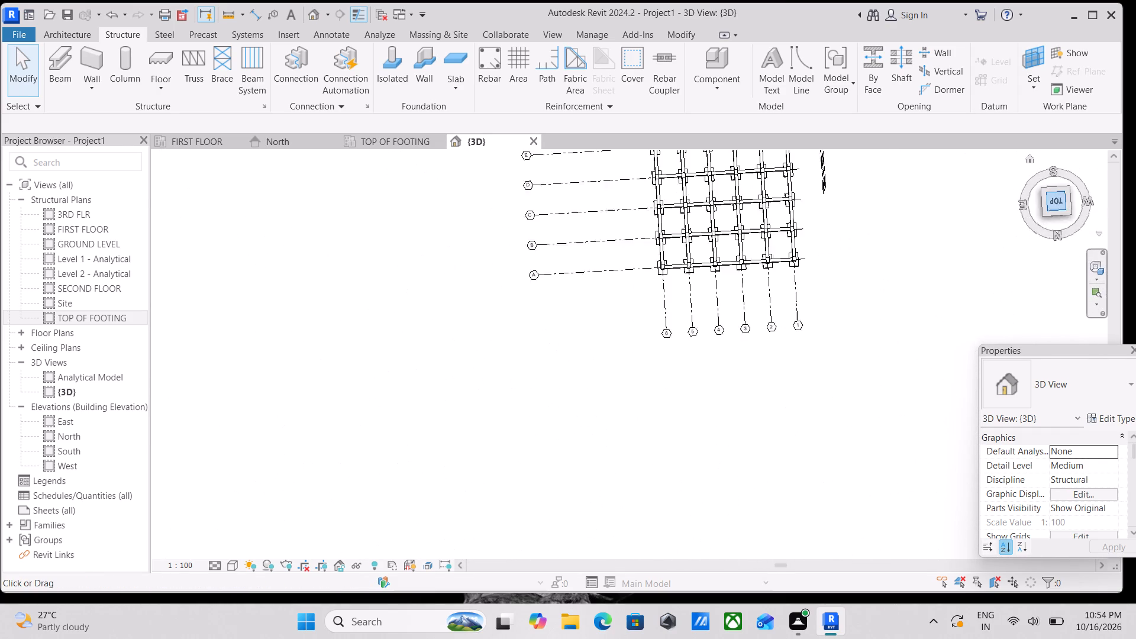
pyautogui.scroll(4, 706, 284)
pyautogui.scroll(6, 608, 312)
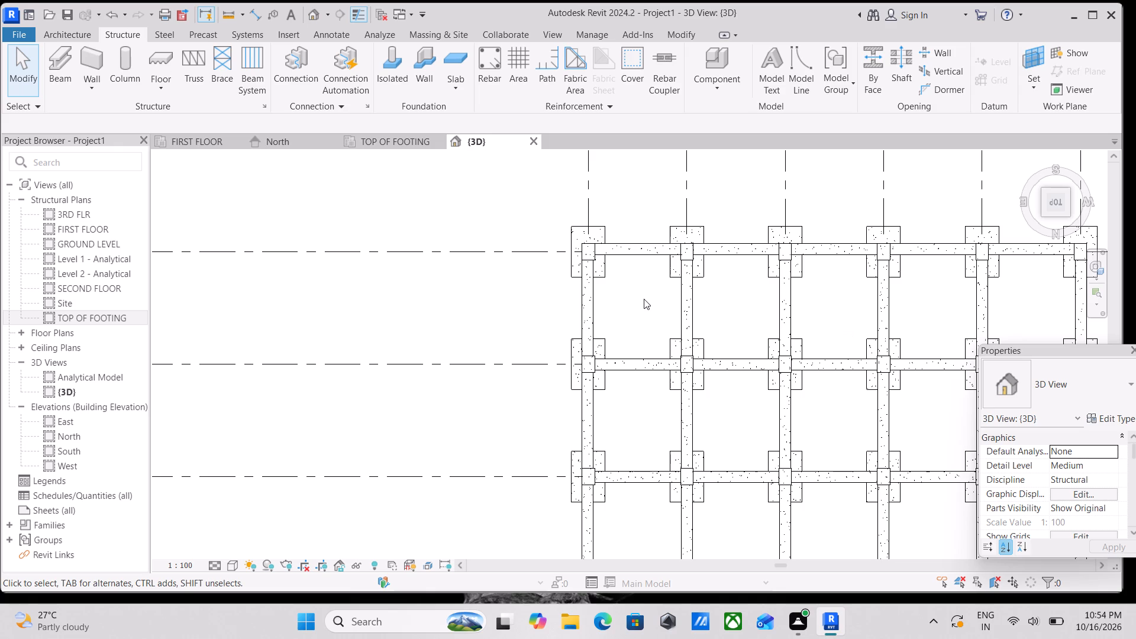
pyautogui.scroll(-2, 686, 305)
pyautogui.moveTo(654, 287); pyautogui.dragTo(617, 267, button='middle')
pyautogui.scroll(3, 631, 269)
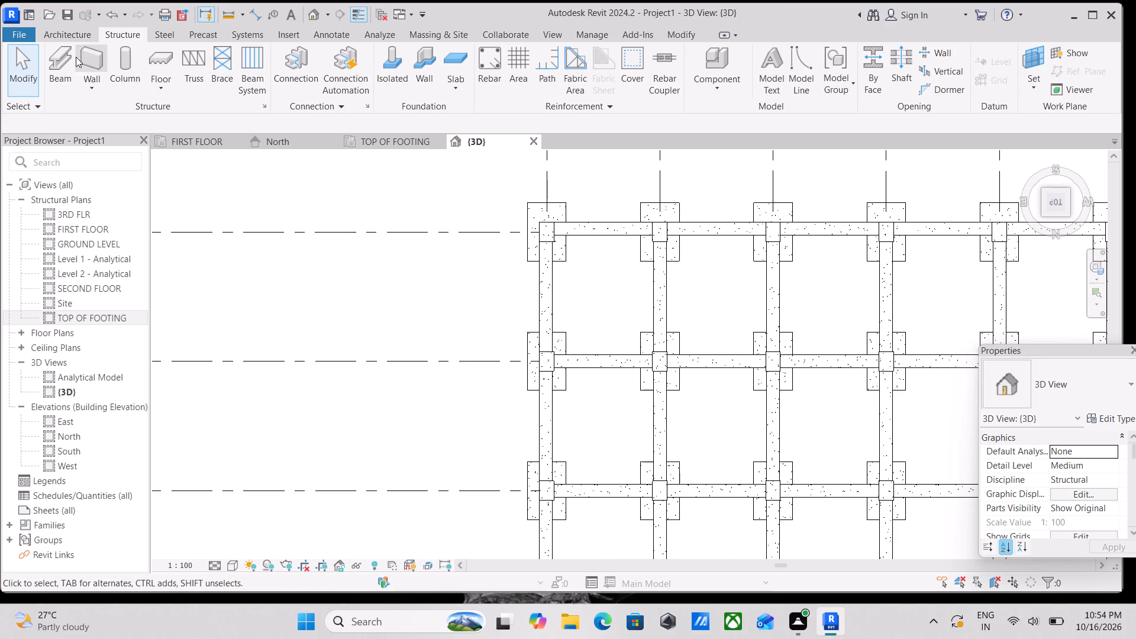
pyautogui.click(159, 86)
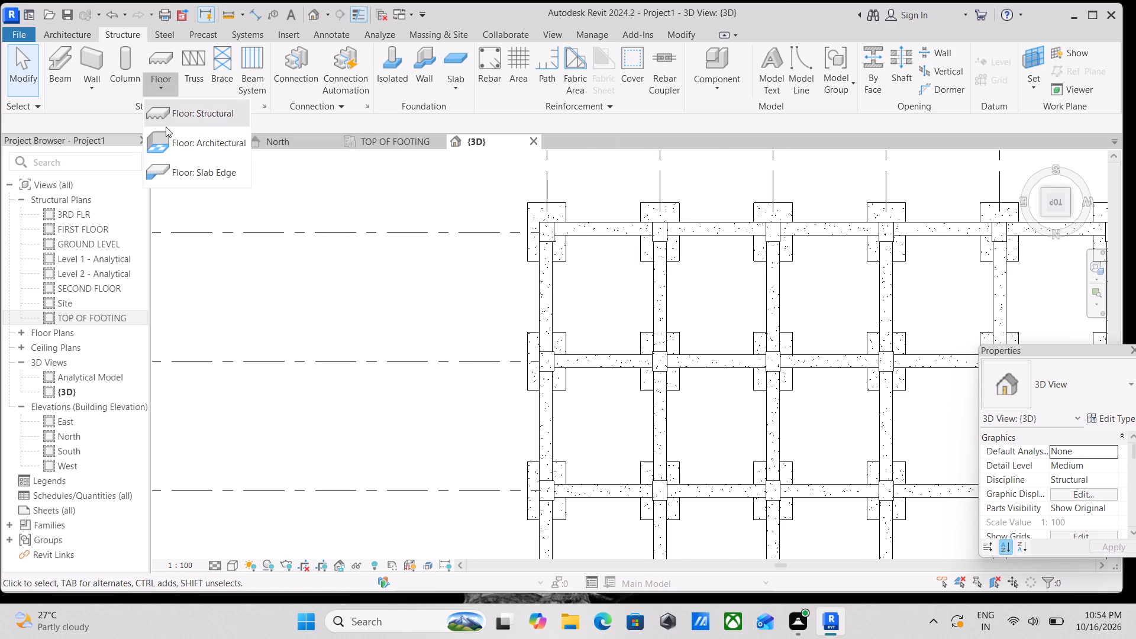
pyautogui.click(201, 109)
pyautogui.scroll(1, 611, 238)
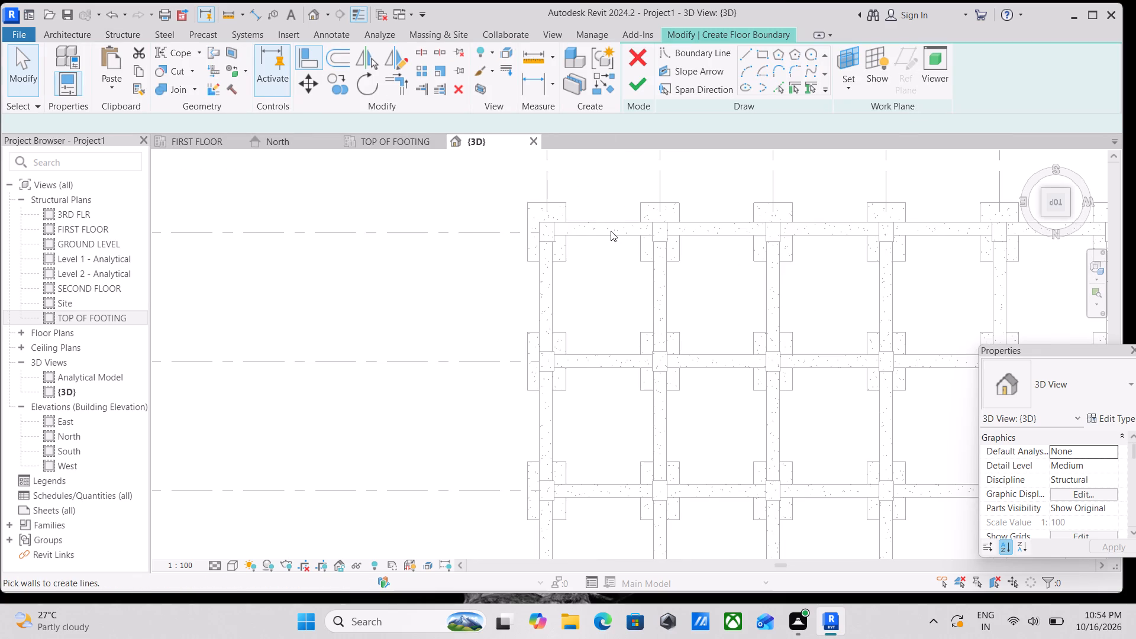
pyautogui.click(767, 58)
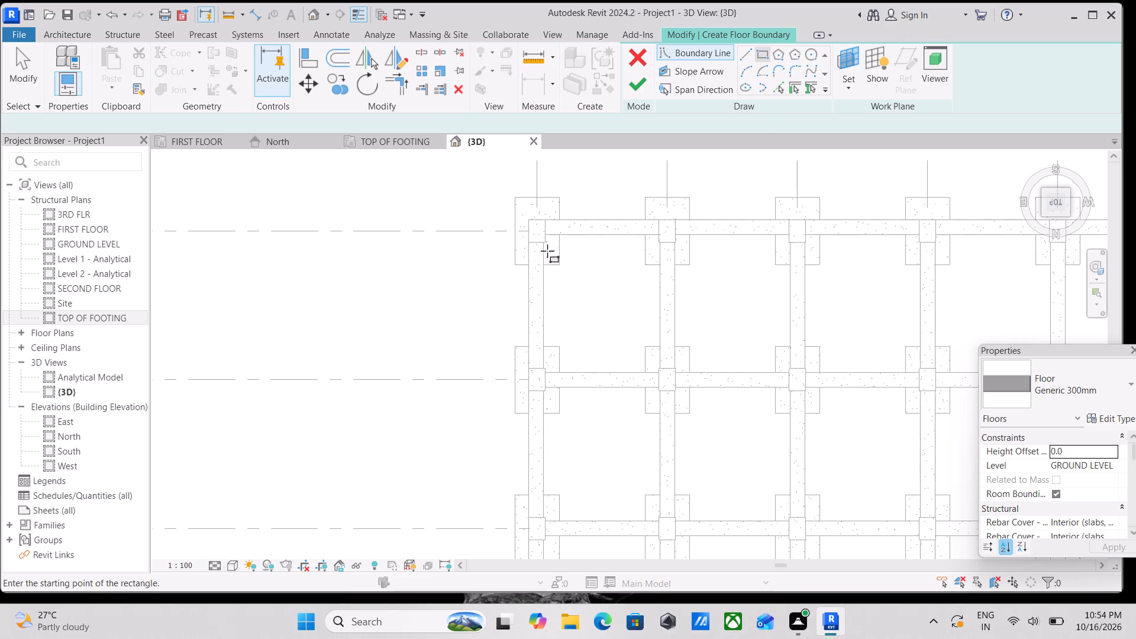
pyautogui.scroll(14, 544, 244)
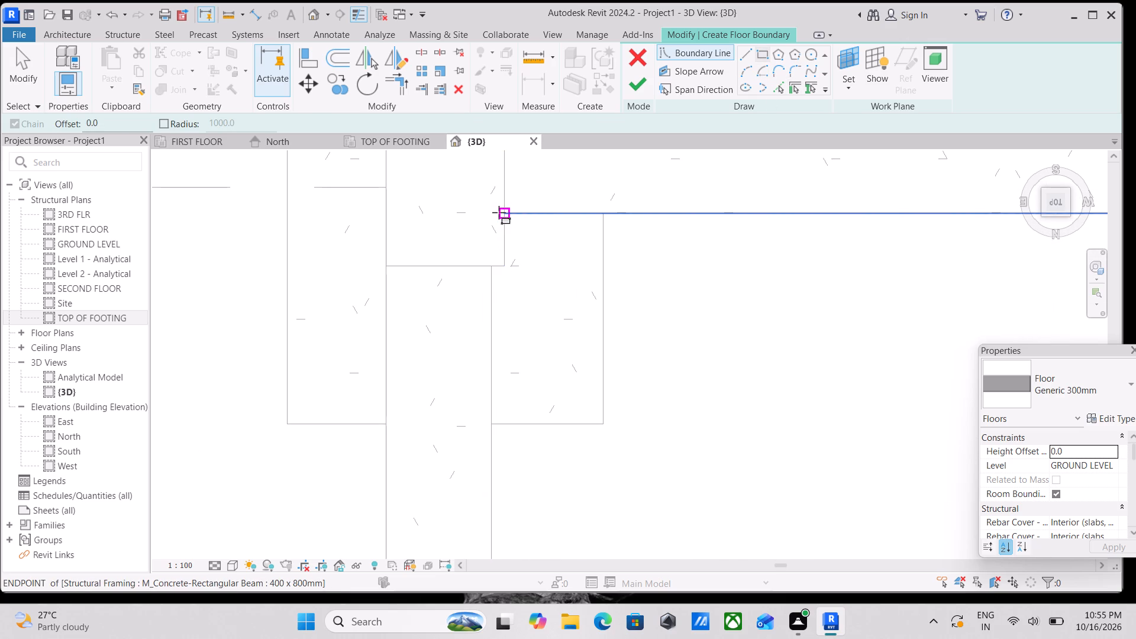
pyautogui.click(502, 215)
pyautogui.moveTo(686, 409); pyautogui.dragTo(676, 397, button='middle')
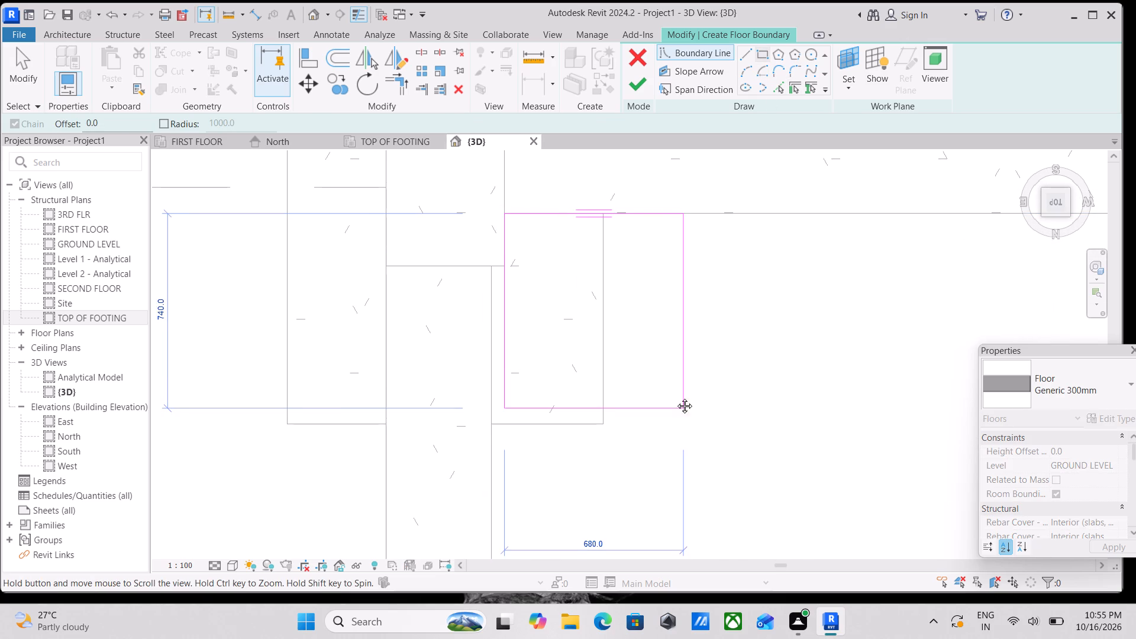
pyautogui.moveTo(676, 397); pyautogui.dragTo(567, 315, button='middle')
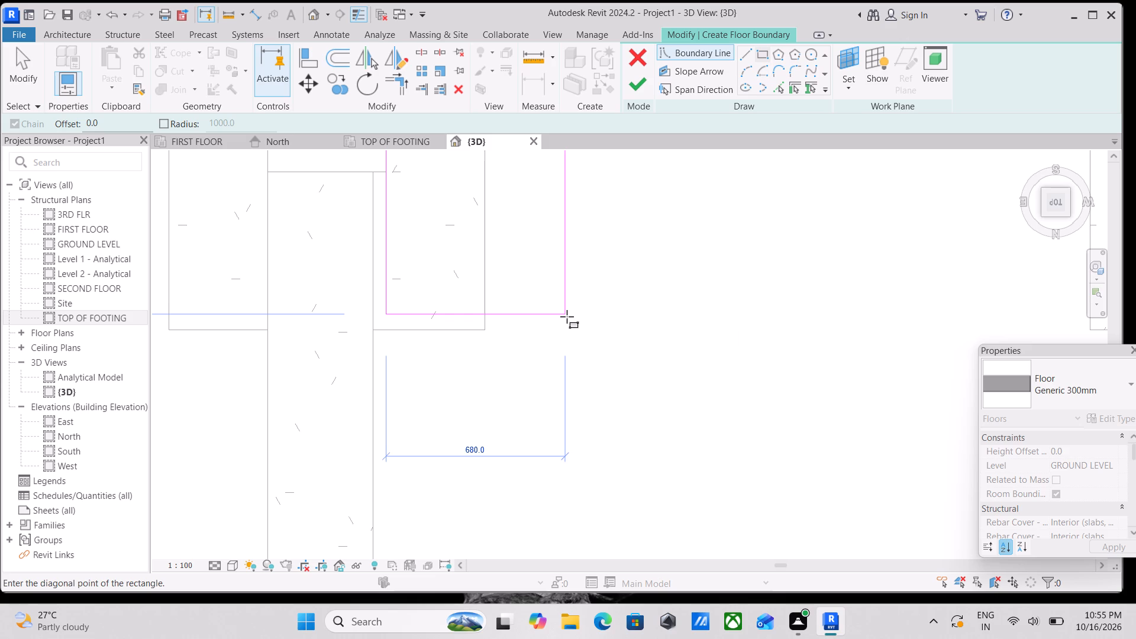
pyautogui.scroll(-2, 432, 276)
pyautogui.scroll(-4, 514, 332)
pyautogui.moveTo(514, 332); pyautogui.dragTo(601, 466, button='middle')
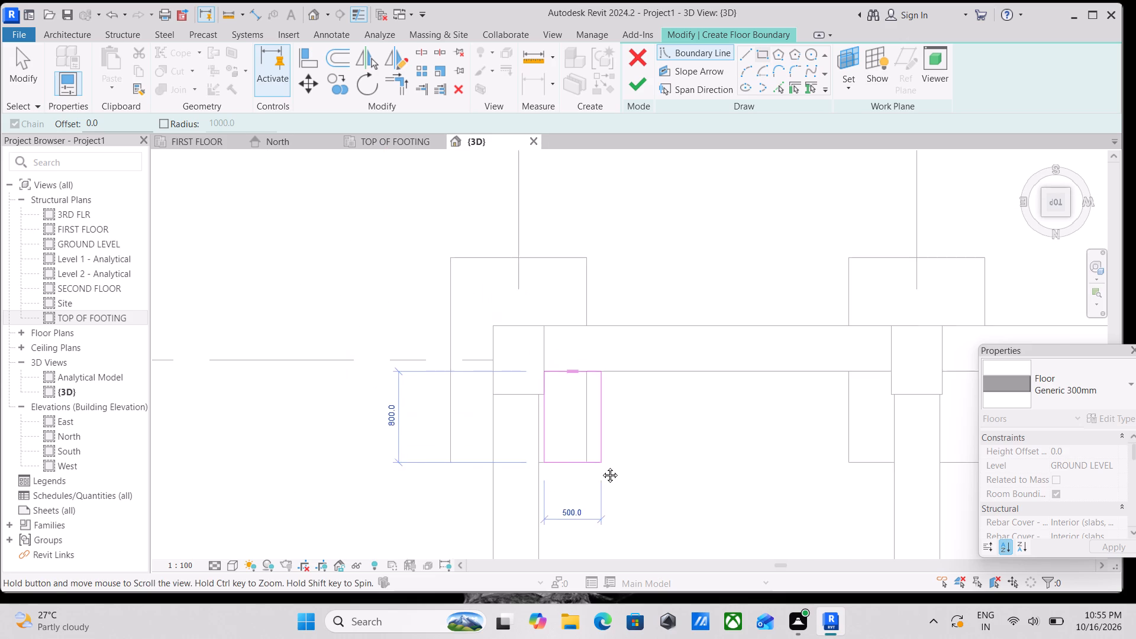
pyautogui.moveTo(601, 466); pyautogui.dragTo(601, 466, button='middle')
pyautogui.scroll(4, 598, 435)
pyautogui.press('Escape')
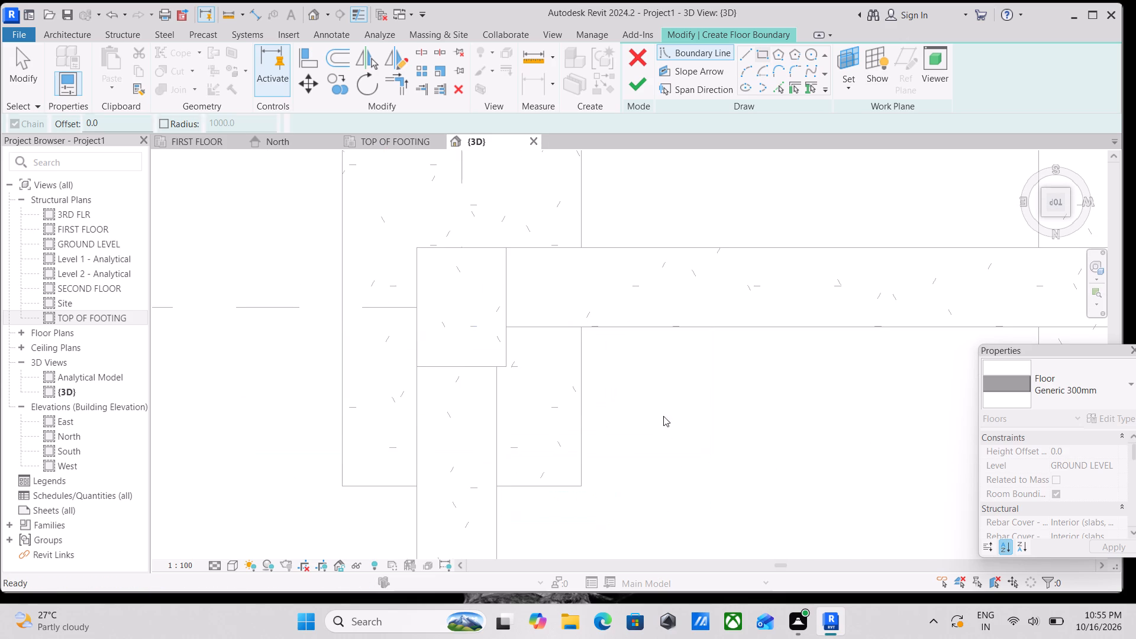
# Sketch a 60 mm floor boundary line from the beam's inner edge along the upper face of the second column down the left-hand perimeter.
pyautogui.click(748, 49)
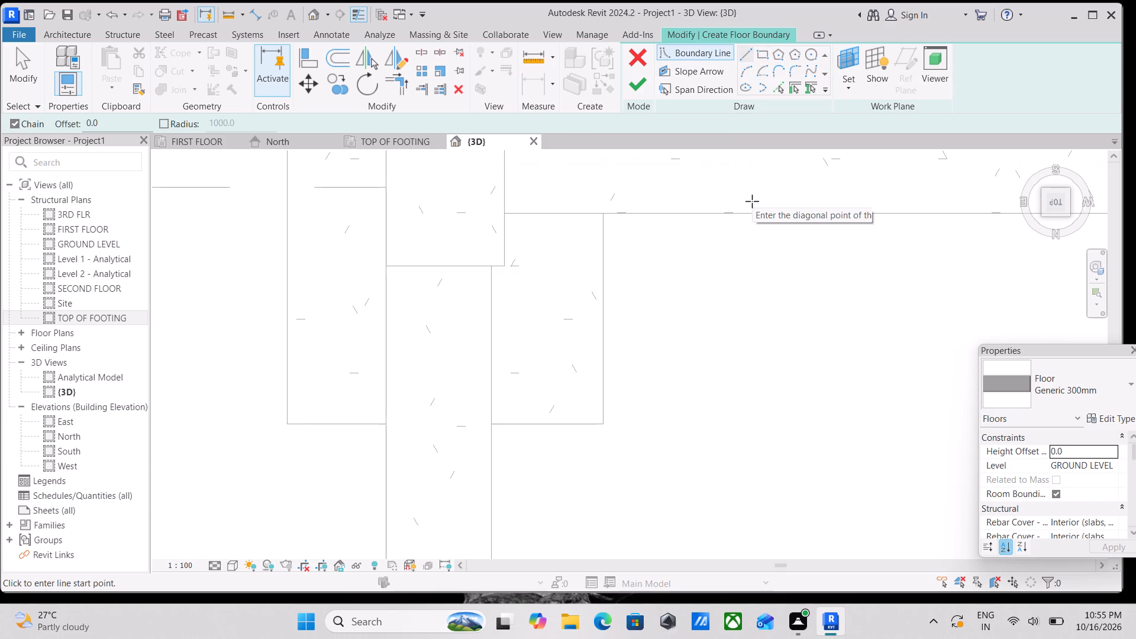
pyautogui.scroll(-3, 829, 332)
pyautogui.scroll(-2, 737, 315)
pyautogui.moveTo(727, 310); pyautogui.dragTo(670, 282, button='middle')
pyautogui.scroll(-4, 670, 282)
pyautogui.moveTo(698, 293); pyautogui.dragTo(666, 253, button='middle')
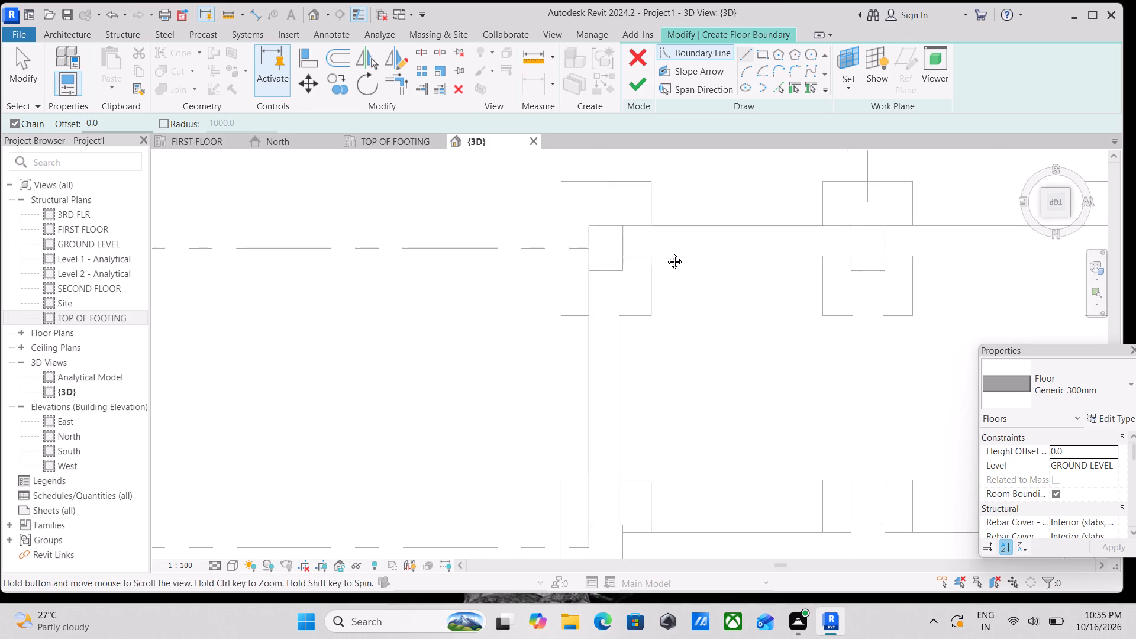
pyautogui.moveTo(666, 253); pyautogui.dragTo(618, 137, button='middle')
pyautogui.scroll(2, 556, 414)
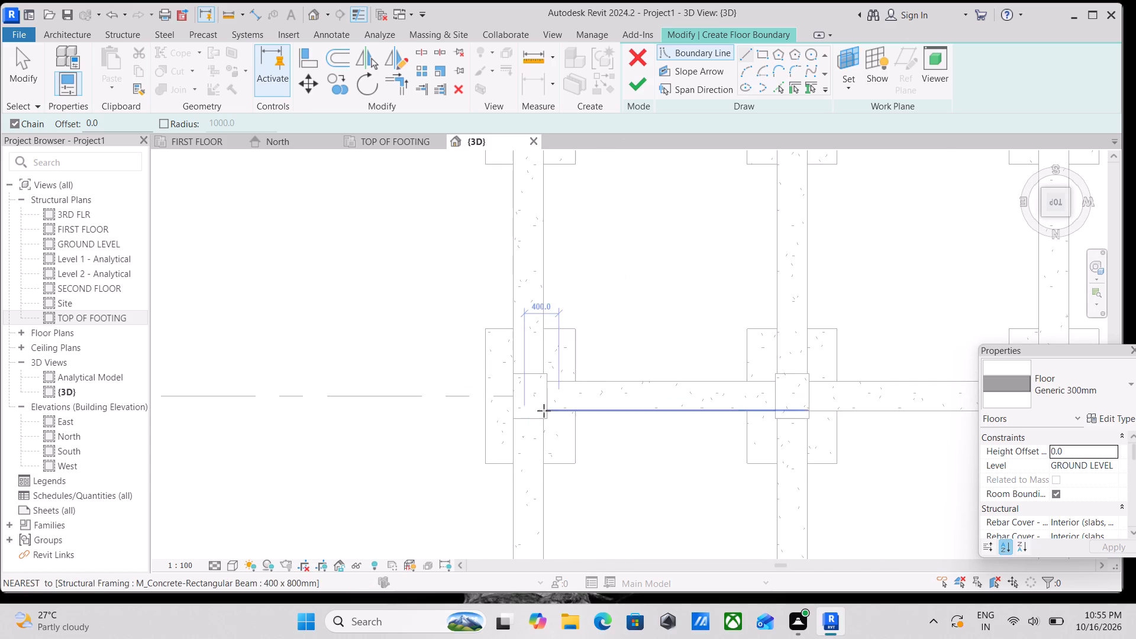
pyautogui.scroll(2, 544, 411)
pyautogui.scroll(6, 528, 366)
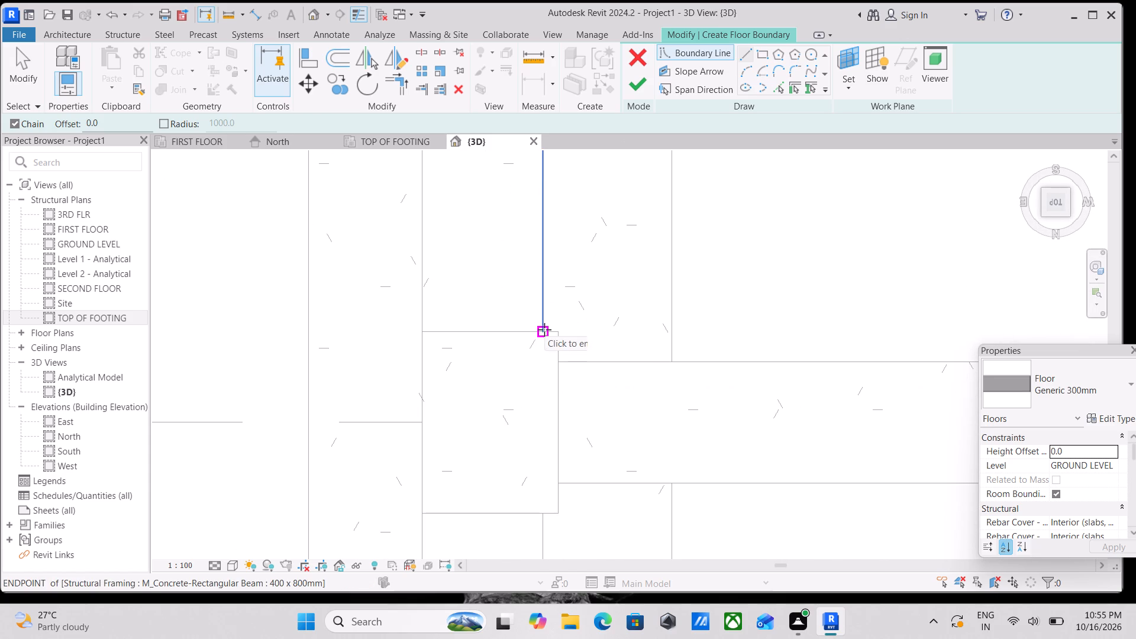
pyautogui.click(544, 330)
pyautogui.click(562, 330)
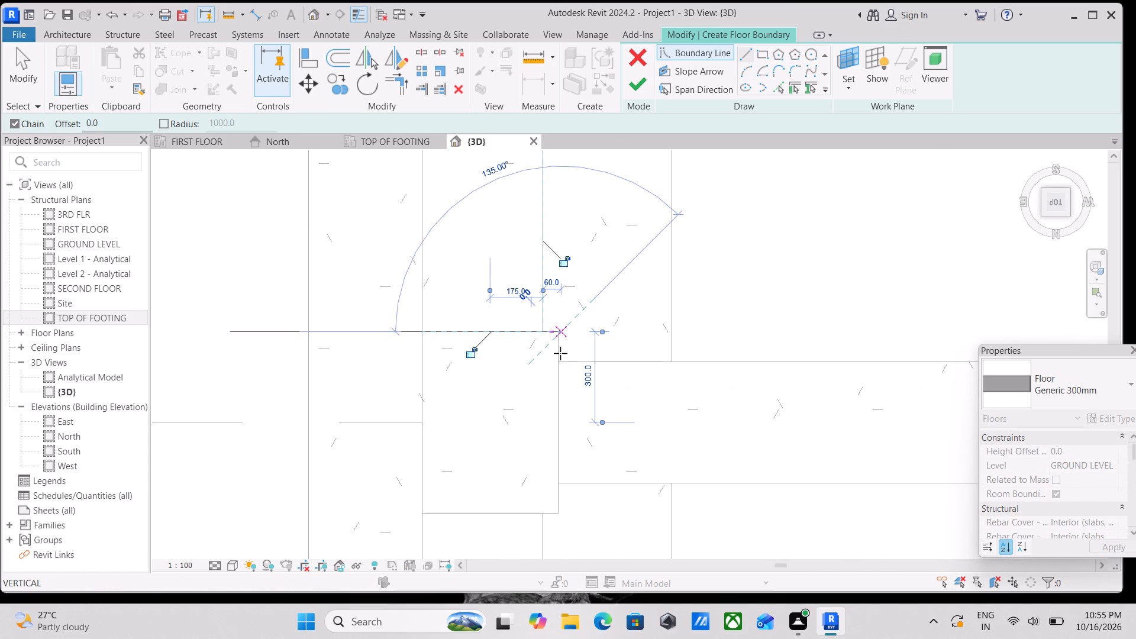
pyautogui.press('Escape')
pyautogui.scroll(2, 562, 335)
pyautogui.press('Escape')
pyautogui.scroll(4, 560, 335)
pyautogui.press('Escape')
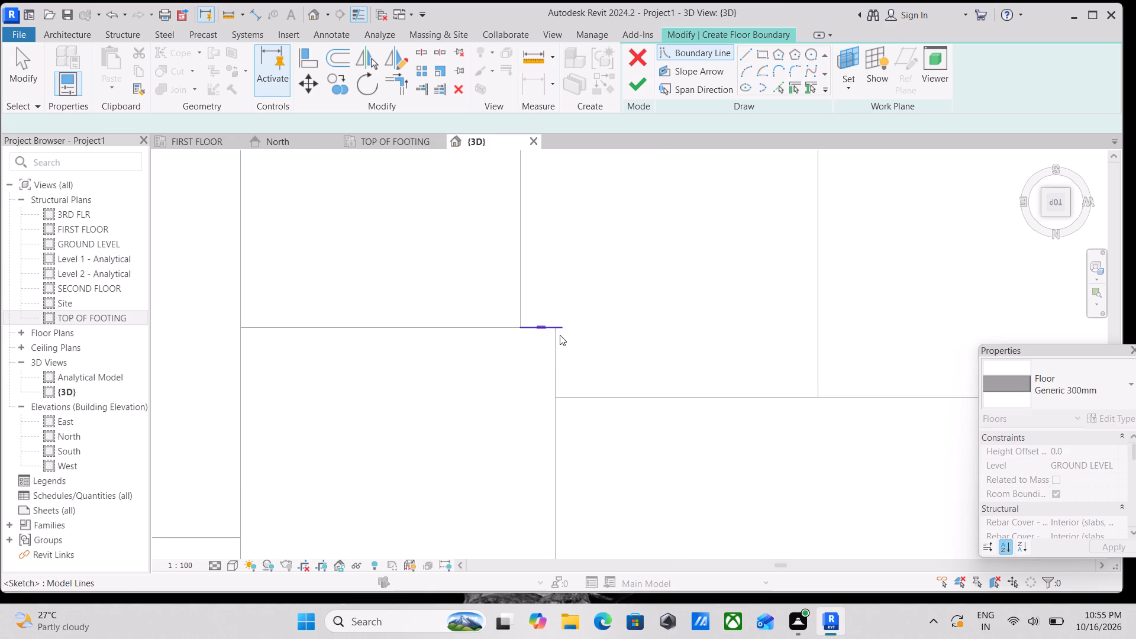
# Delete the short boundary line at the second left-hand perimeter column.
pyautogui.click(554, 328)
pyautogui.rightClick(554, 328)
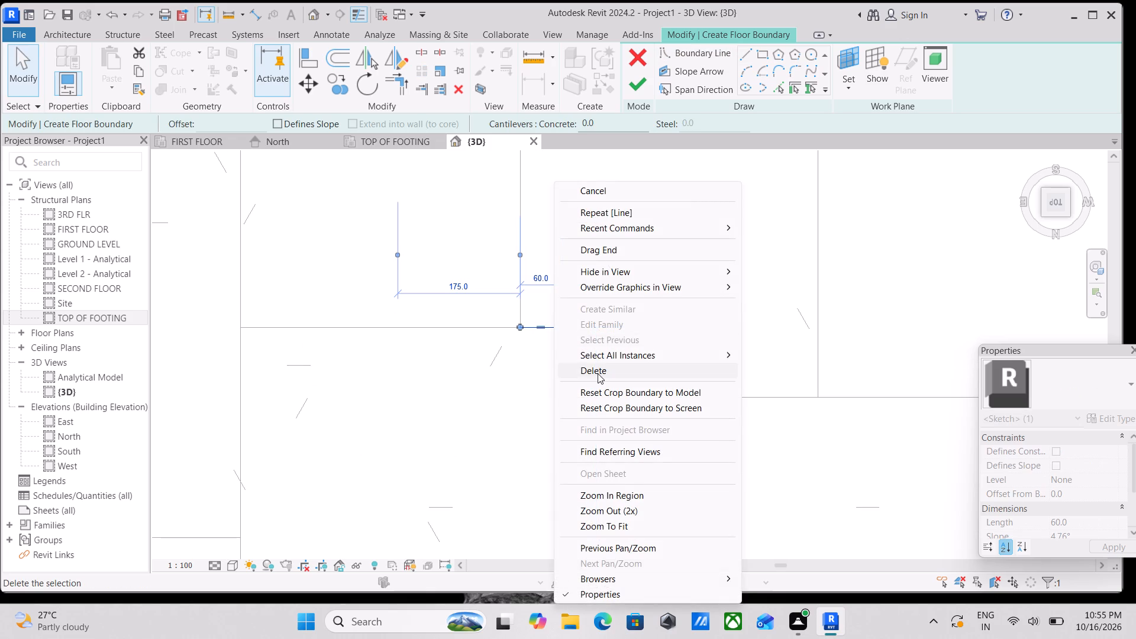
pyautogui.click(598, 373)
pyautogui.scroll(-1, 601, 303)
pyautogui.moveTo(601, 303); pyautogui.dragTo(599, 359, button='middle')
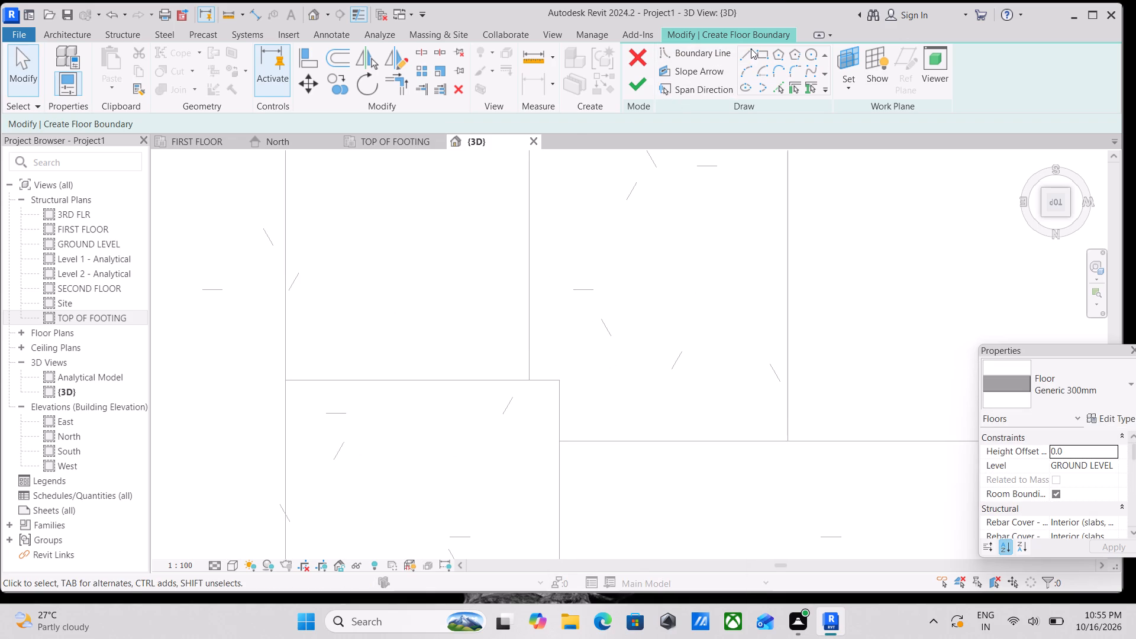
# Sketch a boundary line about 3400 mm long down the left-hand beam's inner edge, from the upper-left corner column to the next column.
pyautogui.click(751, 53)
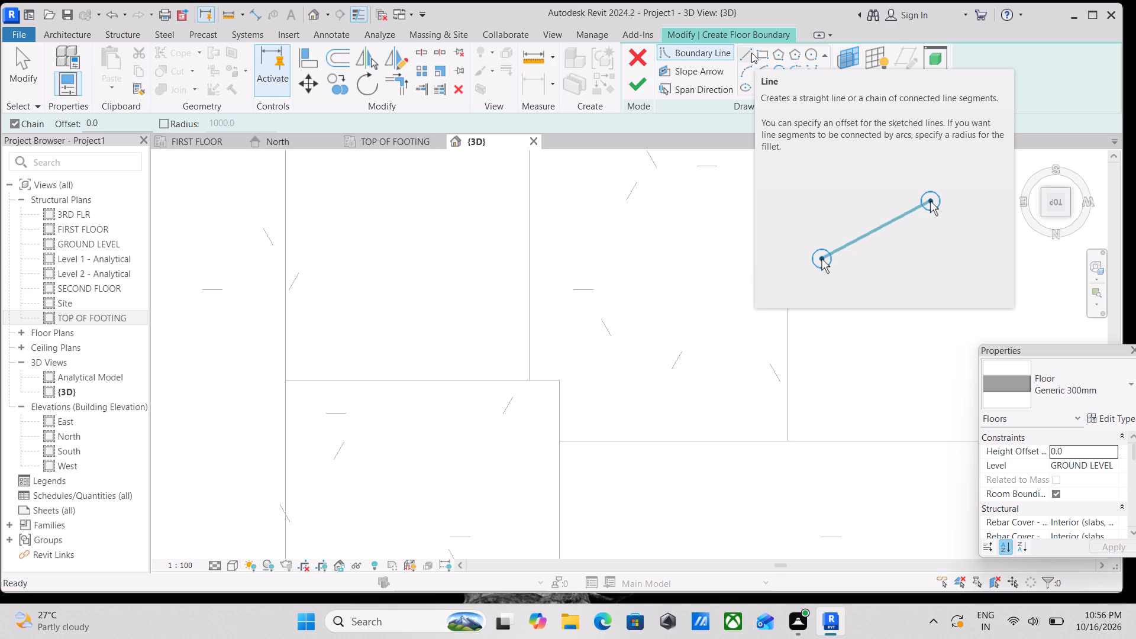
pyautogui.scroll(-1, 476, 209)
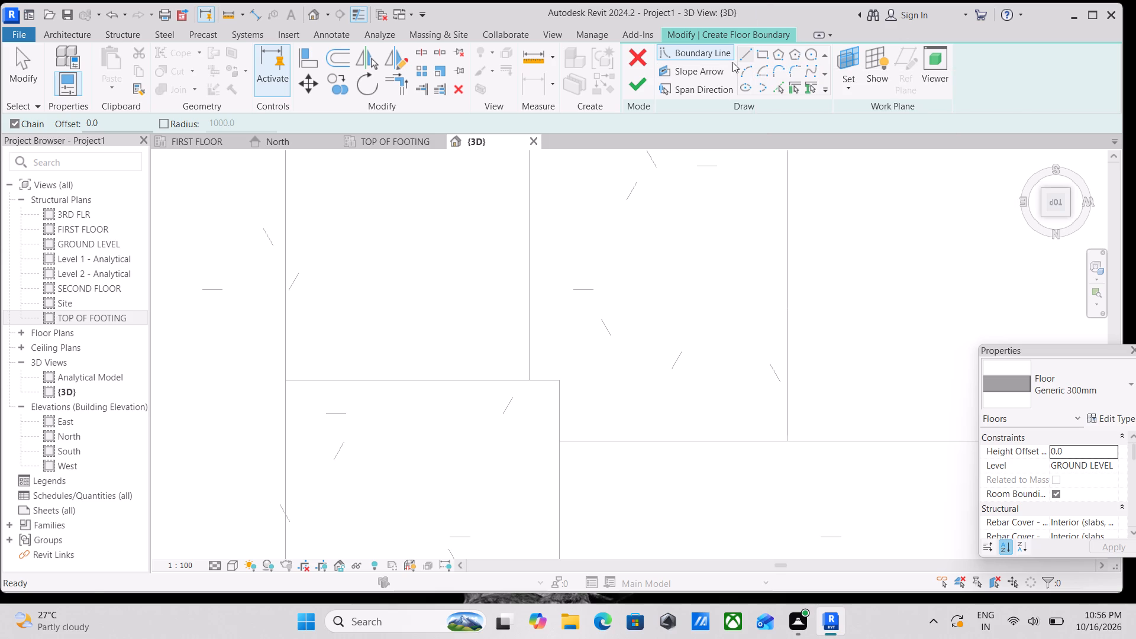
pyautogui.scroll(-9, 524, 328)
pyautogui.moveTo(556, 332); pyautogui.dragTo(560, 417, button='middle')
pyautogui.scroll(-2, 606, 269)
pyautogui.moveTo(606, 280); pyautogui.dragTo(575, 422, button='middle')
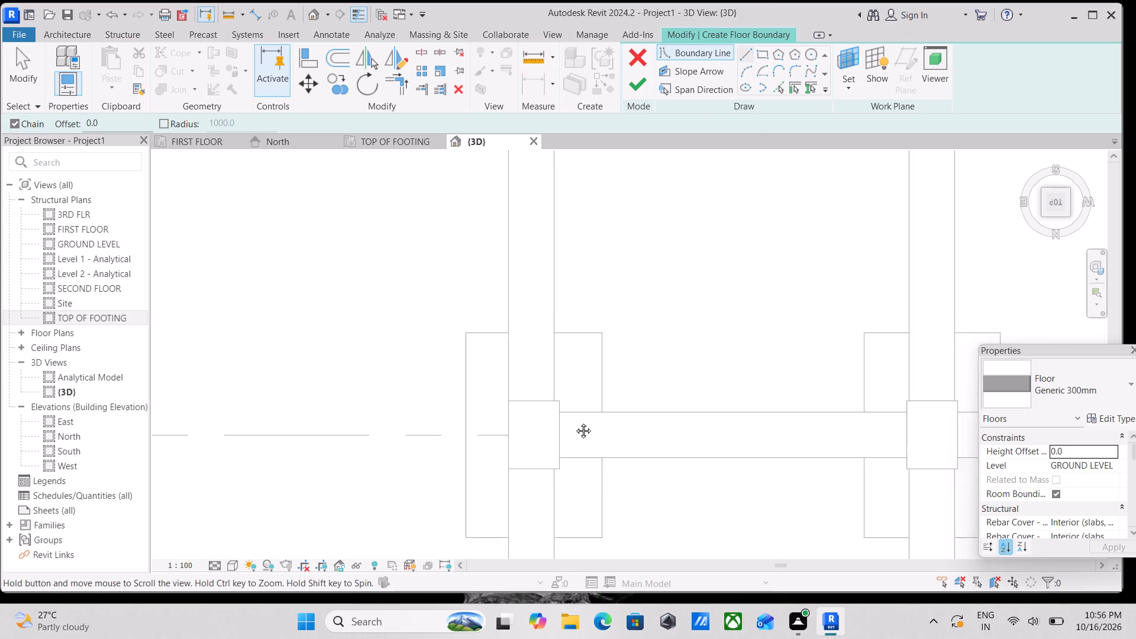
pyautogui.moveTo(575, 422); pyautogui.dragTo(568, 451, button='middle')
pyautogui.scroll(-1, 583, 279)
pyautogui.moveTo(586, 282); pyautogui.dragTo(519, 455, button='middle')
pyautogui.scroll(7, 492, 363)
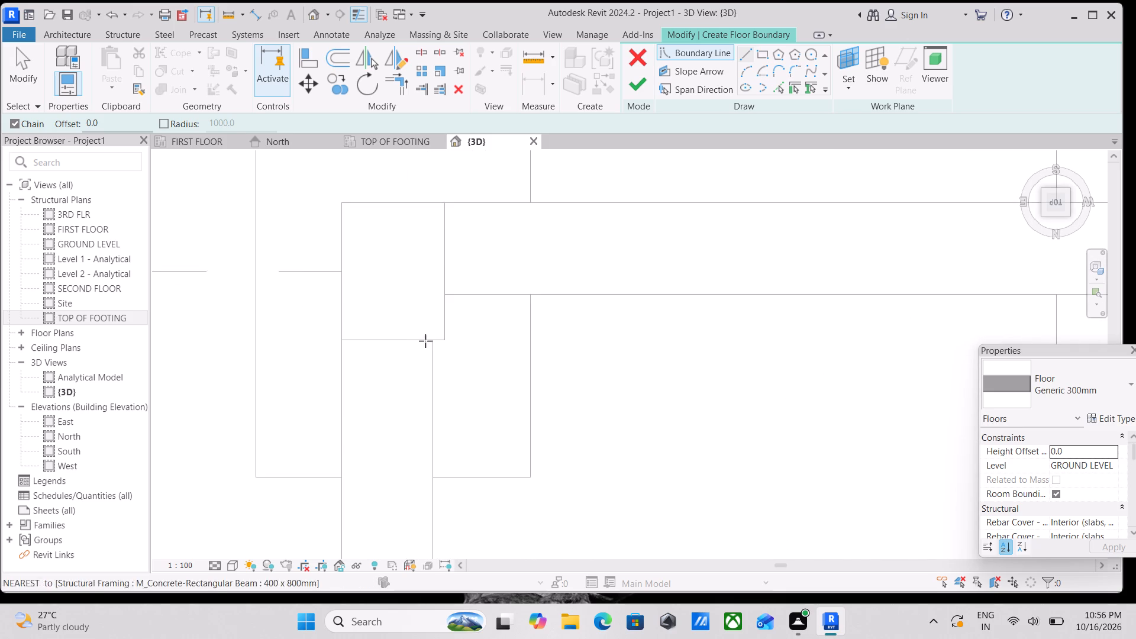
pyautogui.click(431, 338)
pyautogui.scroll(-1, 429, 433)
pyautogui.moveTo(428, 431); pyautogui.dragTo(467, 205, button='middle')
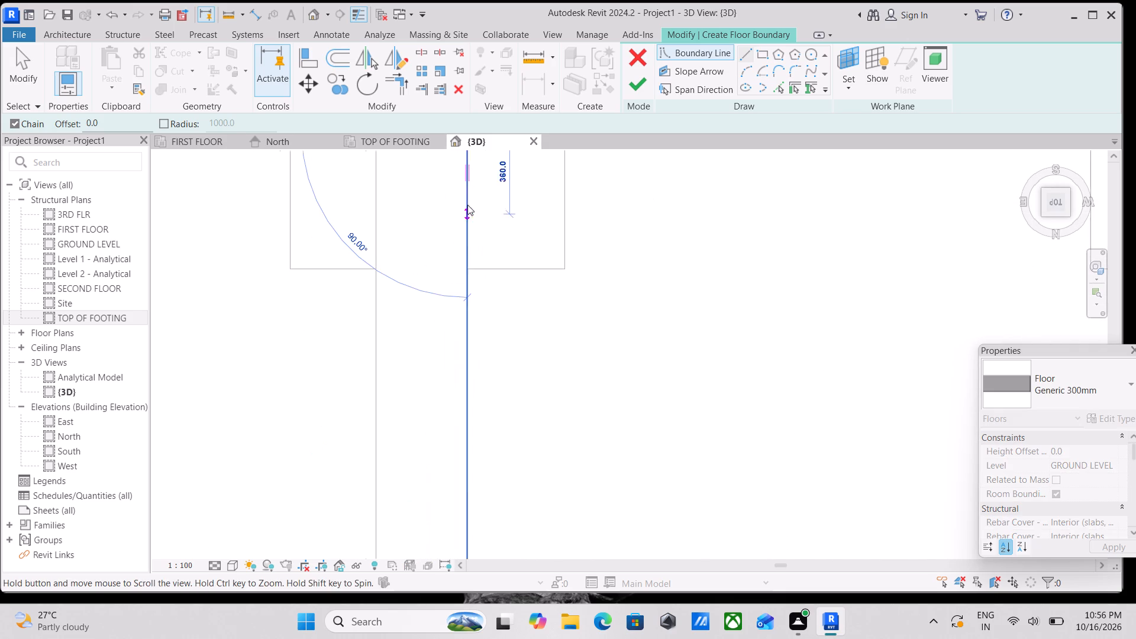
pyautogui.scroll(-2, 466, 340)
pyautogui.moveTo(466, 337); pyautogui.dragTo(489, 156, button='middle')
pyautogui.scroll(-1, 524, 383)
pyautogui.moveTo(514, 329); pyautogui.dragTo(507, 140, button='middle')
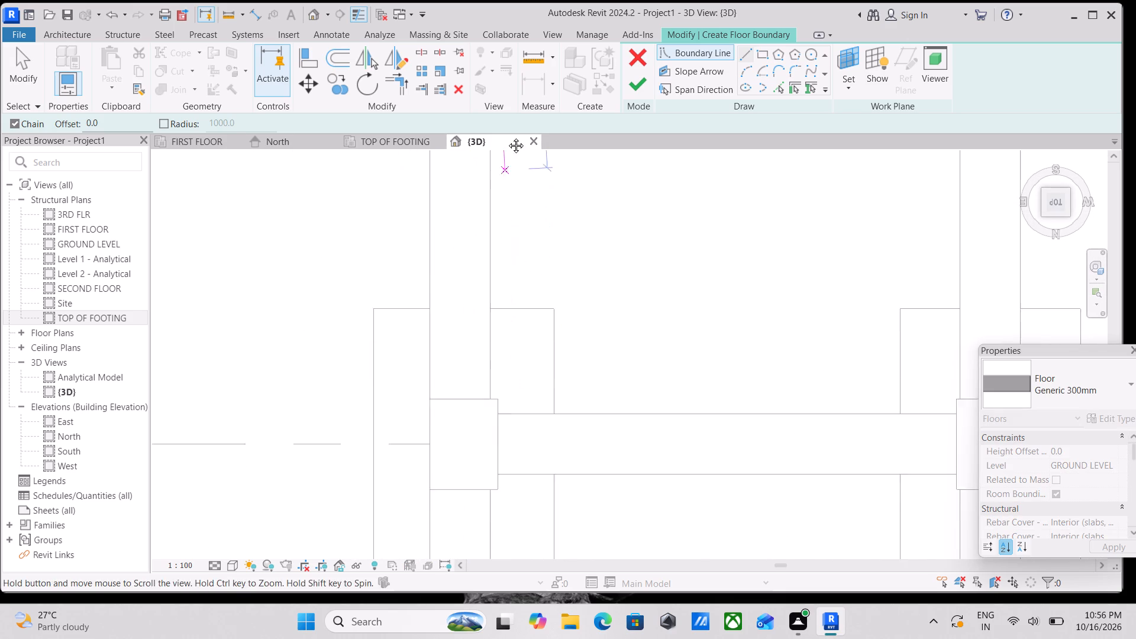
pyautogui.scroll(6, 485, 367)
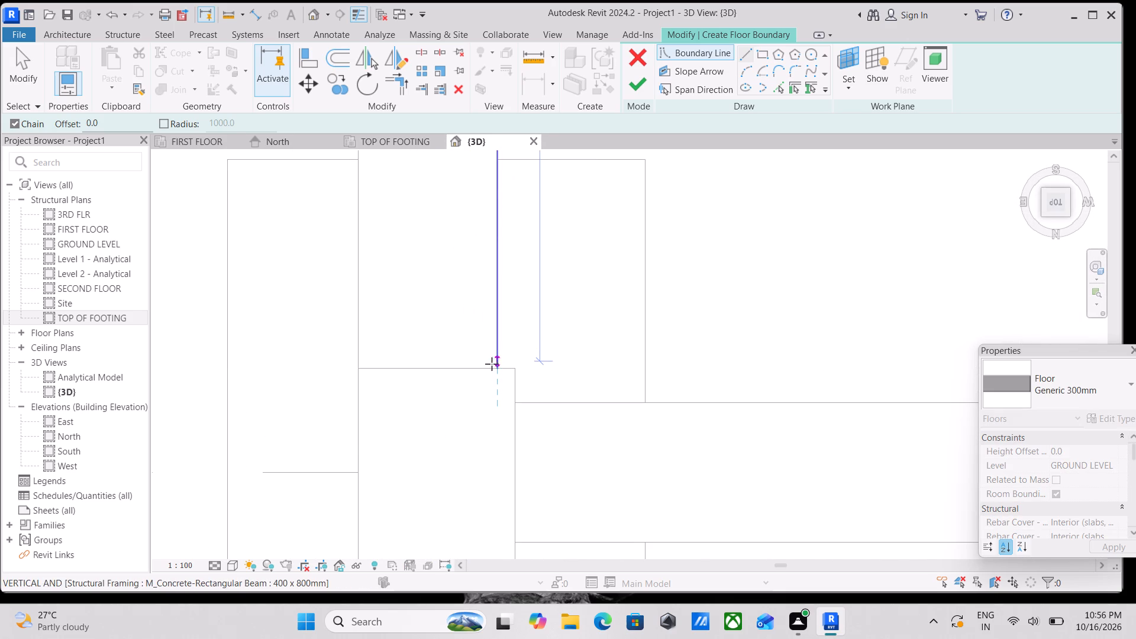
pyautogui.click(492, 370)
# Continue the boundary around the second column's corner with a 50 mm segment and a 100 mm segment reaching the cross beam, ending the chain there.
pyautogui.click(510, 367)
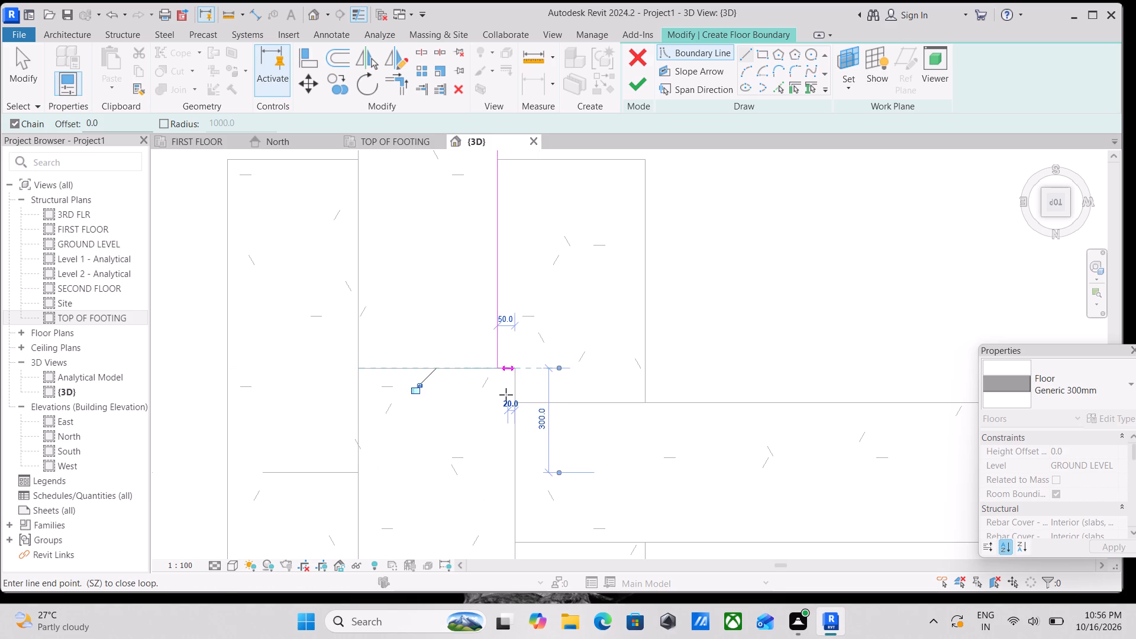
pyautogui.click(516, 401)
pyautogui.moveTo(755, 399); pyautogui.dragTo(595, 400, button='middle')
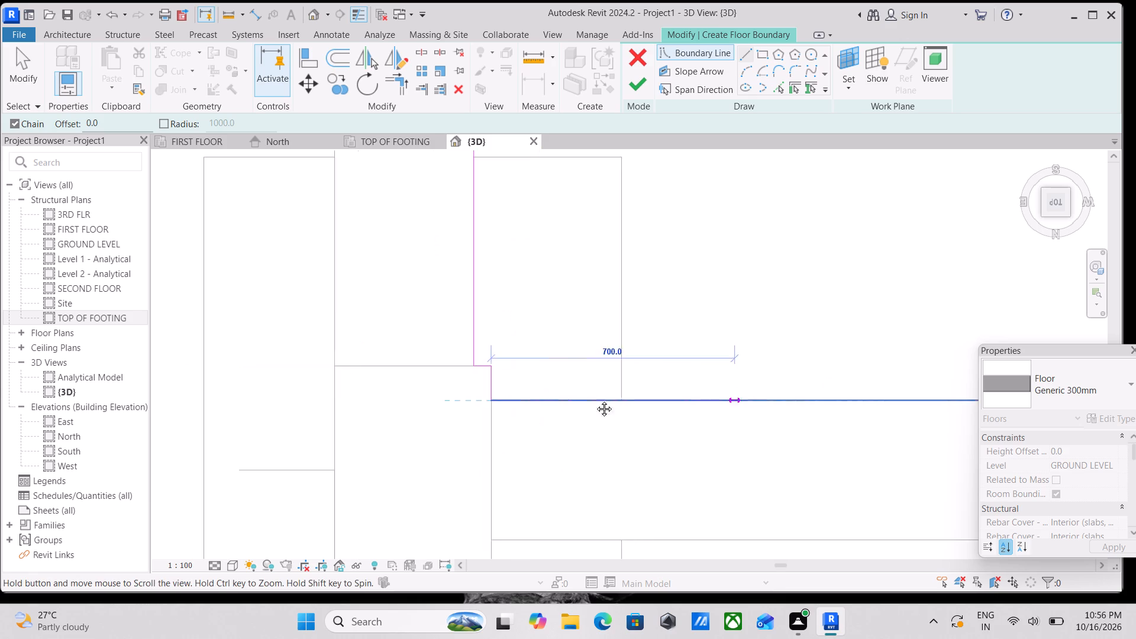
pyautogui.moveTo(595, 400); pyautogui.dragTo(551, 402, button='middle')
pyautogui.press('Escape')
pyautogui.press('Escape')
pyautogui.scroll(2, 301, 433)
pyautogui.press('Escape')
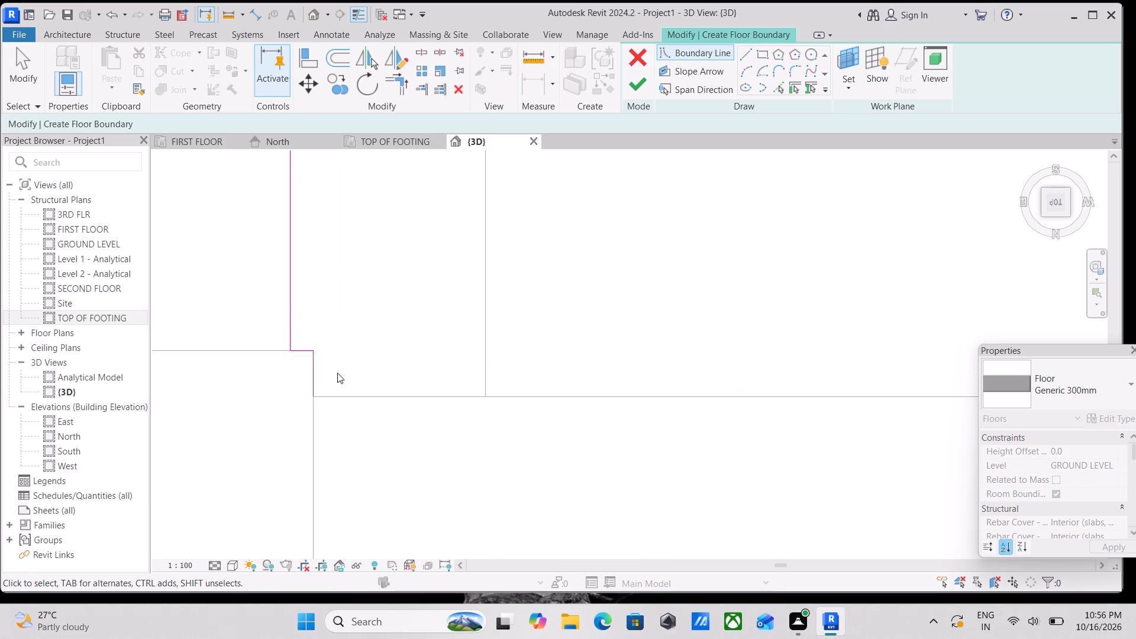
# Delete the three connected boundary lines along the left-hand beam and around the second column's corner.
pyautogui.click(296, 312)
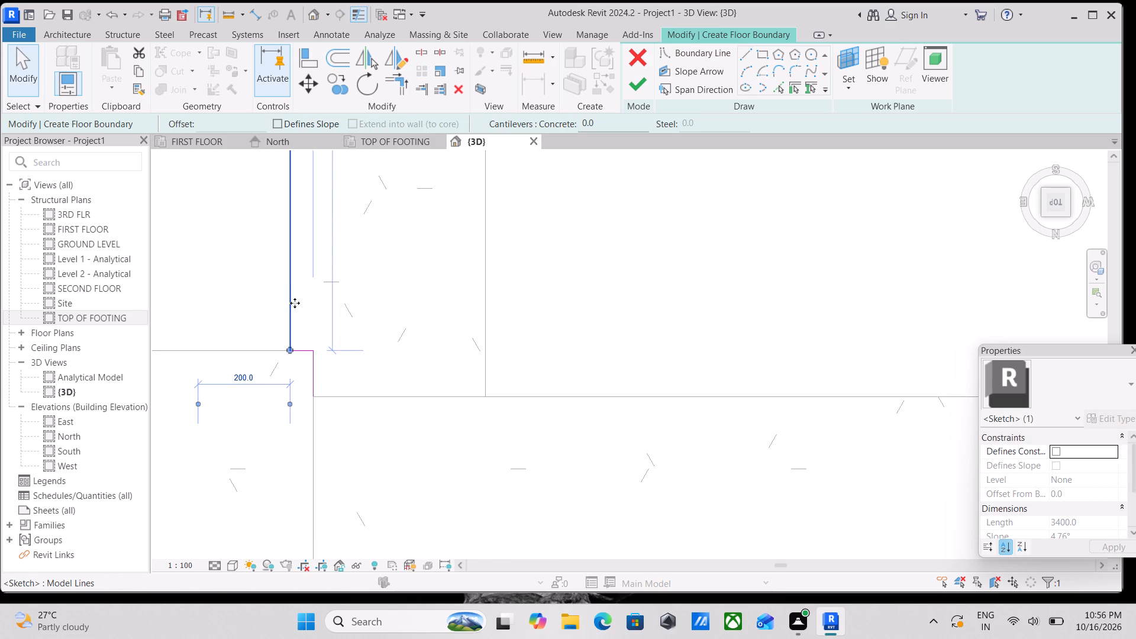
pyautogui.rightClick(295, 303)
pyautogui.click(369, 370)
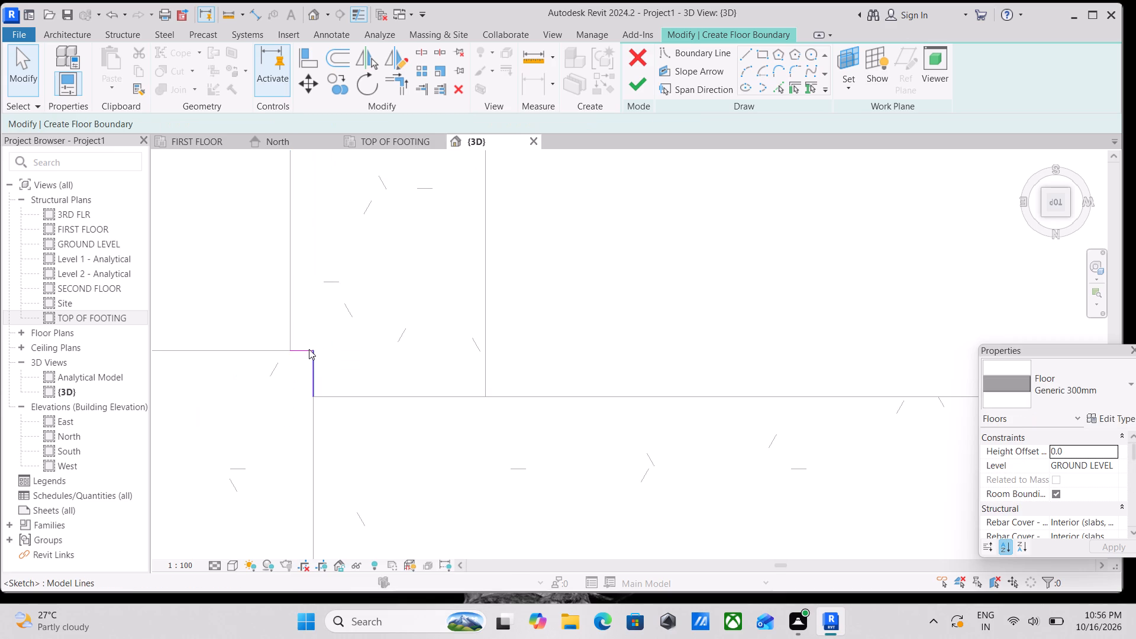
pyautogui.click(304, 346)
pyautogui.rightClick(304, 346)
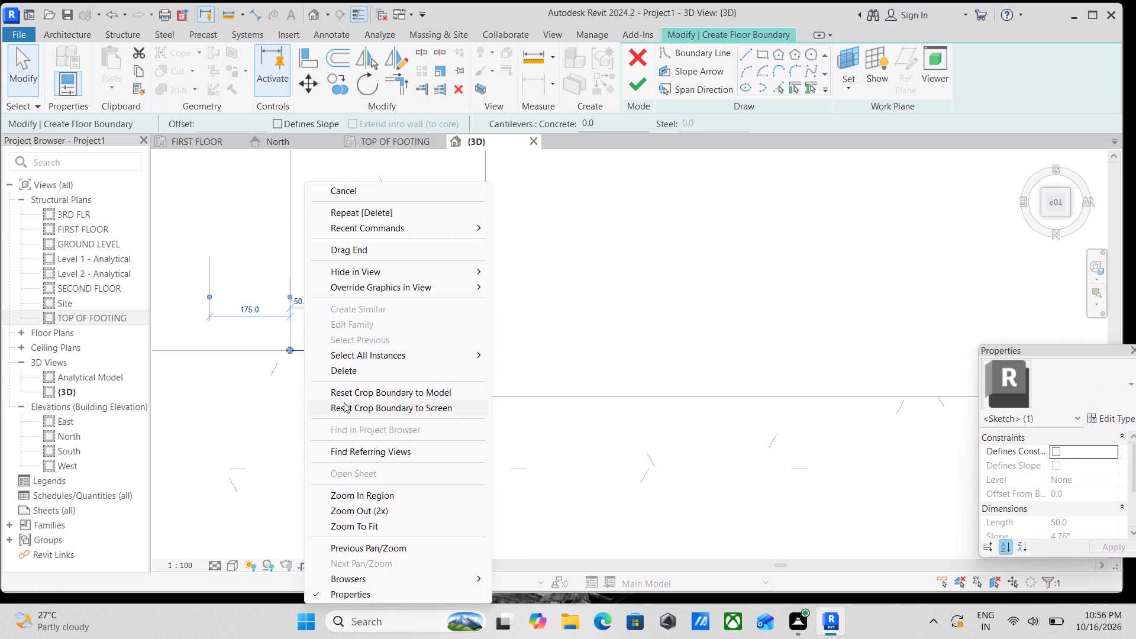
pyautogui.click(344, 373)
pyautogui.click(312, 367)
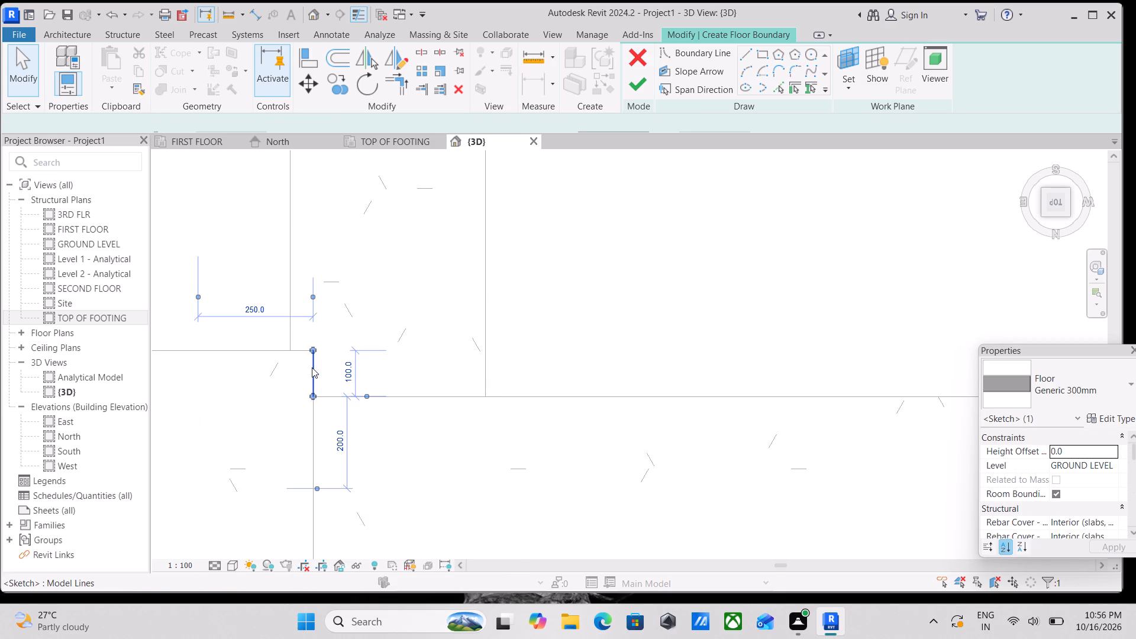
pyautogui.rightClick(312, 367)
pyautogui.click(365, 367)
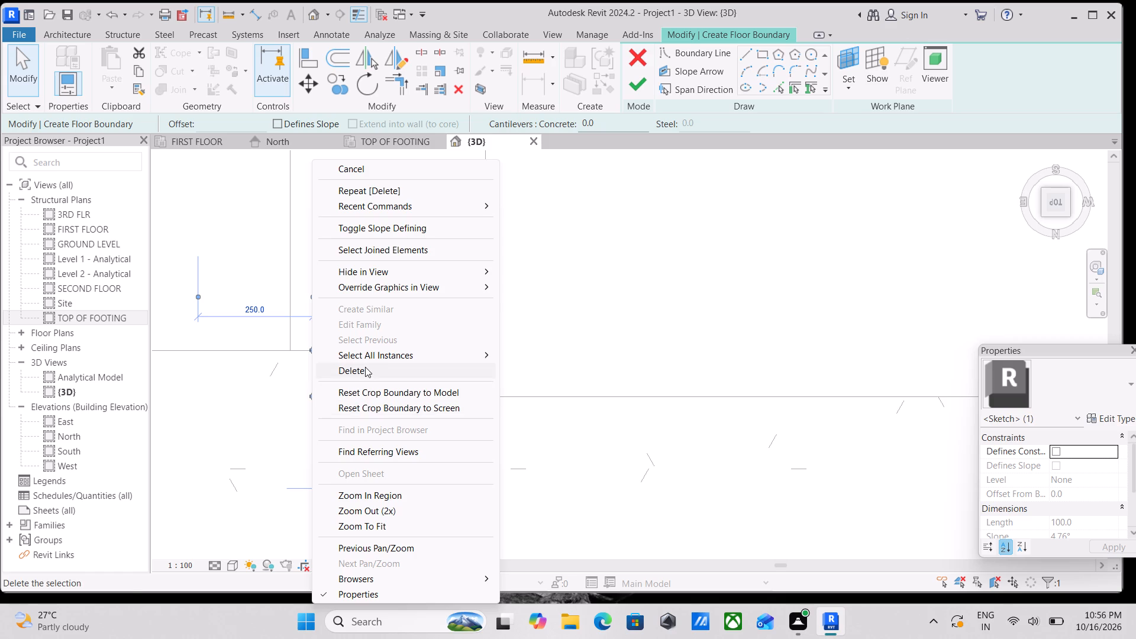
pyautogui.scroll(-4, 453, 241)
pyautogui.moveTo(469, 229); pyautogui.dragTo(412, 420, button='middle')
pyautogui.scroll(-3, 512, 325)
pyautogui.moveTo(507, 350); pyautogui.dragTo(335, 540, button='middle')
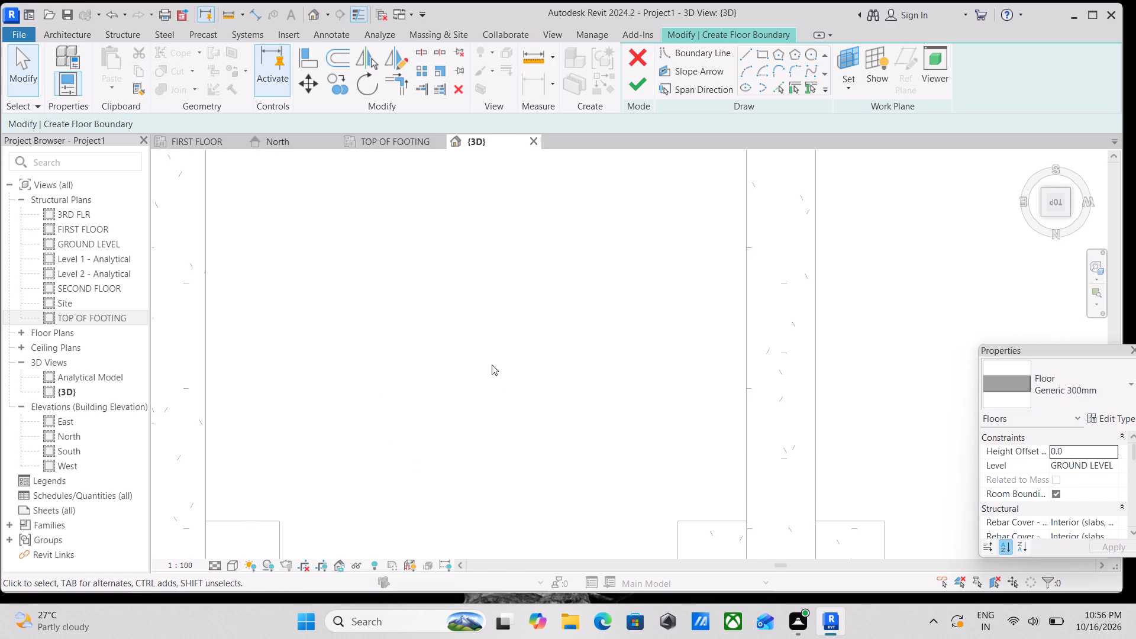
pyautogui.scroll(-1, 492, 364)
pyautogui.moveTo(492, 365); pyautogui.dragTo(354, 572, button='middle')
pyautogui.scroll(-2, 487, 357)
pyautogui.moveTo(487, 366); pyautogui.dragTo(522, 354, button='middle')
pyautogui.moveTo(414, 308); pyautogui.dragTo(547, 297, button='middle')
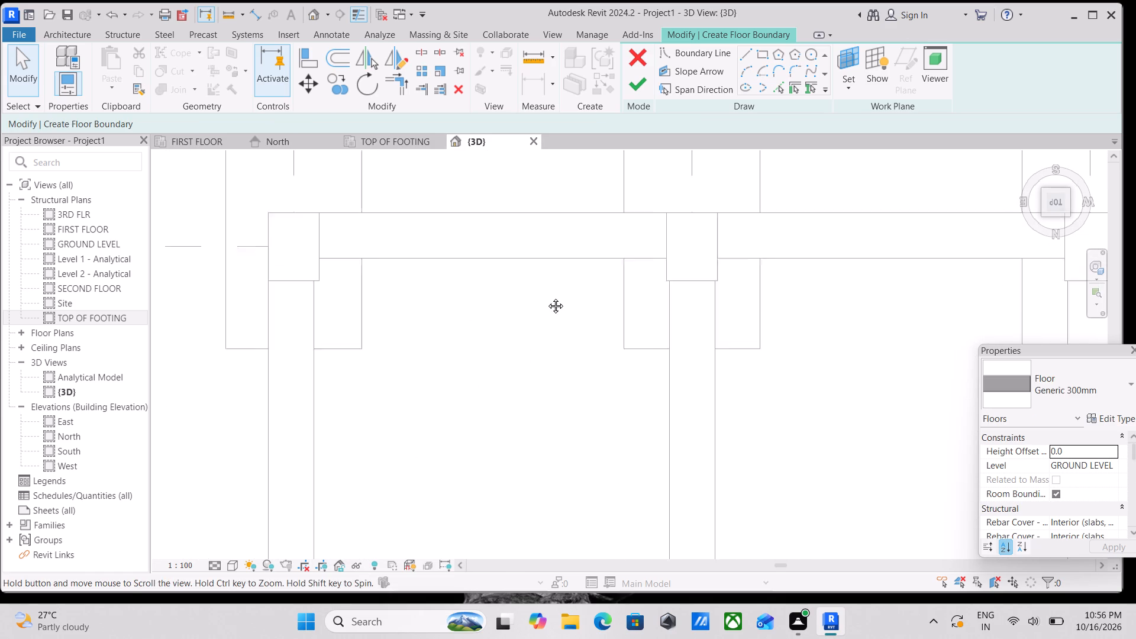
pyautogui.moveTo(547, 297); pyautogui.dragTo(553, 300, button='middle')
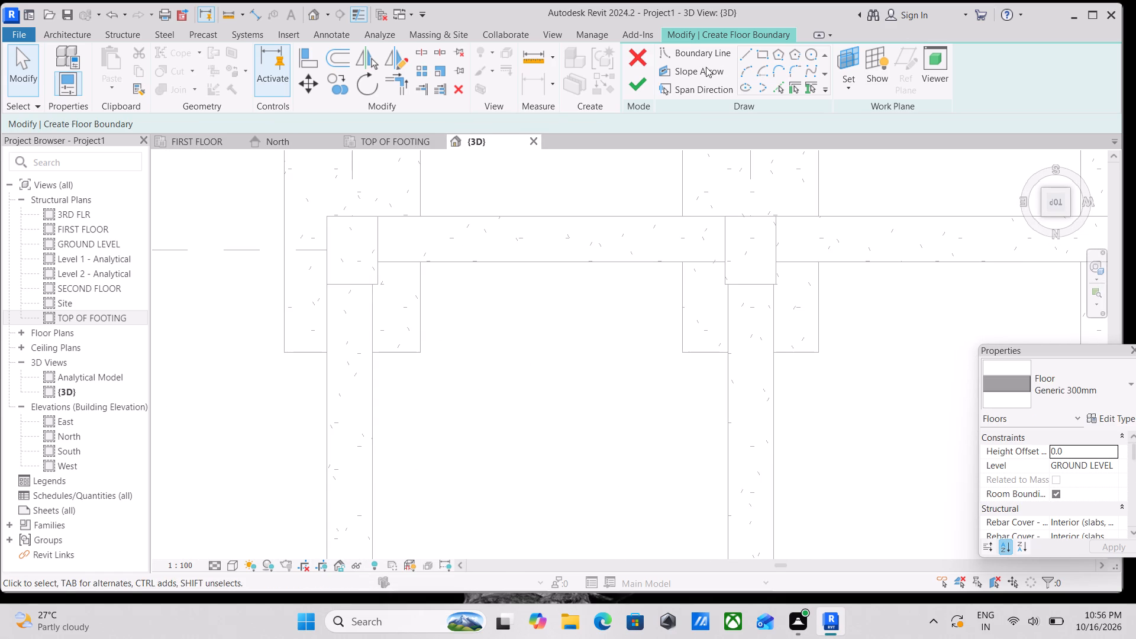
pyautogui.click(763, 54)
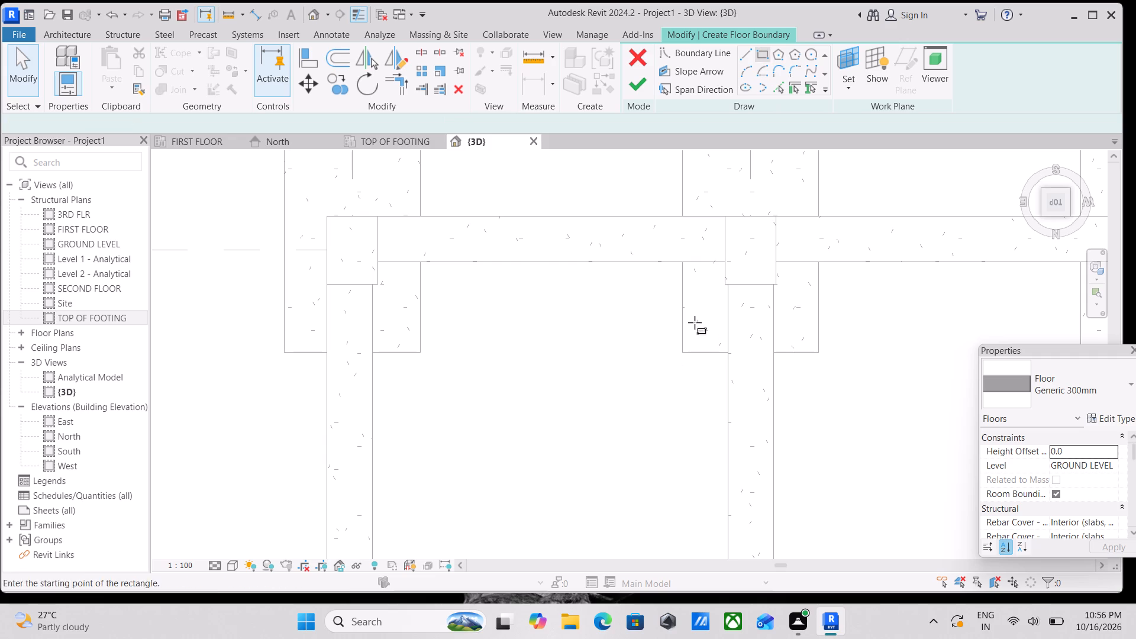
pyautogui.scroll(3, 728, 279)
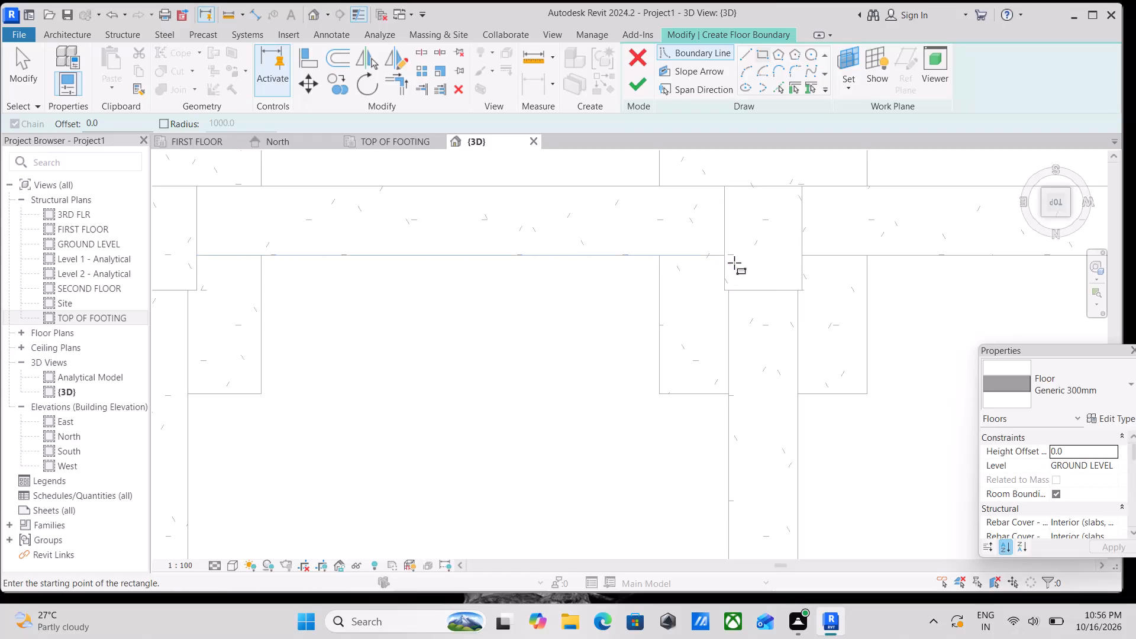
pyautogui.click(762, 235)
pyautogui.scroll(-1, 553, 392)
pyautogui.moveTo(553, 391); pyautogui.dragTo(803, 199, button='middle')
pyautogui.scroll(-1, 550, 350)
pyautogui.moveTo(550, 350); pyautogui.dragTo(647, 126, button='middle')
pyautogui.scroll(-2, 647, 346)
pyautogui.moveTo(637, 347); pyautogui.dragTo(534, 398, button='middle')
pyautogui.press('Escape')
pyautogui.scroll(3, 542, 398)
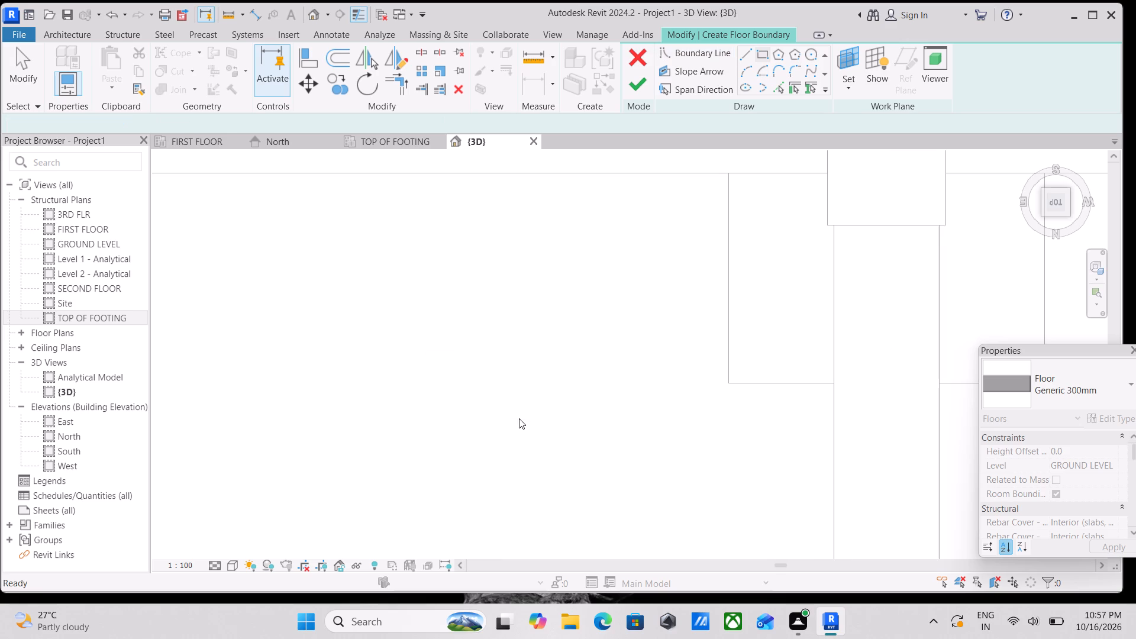
# Sketch a straight boundary line down the left-hand beam's inner edge, from the upper-left corner column to the next column.
pyautogui.scroll(-2, 568, 340)
pyautogui.moveTo(569, 340); pyautogui.dragTo(524, 505, button='middle')
pyautogui.scroll(1, 537, 491)
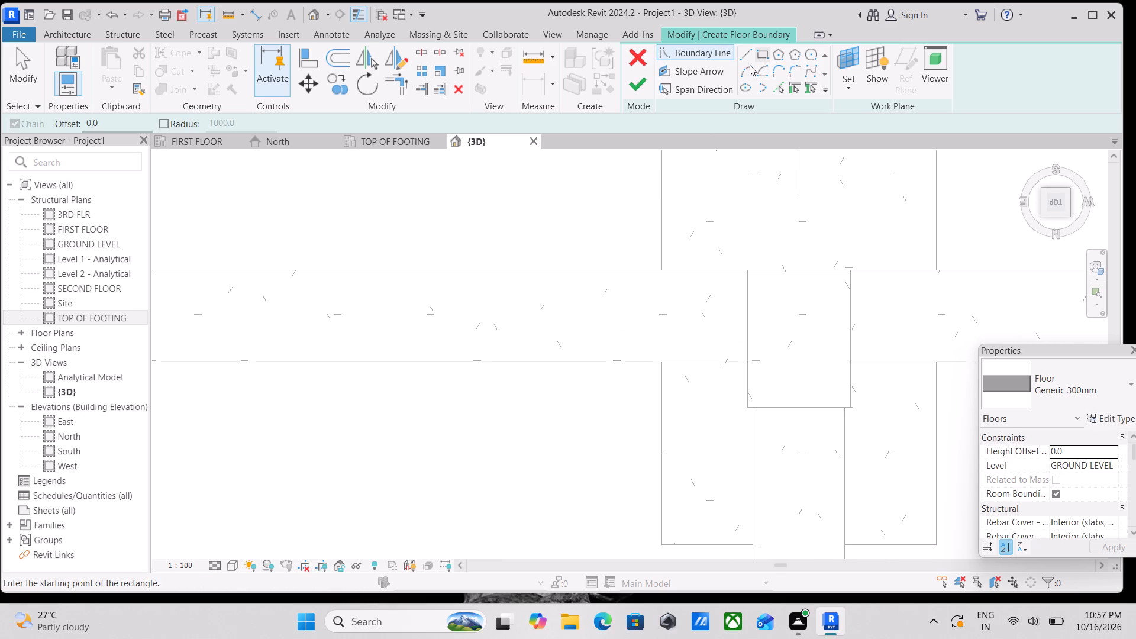
pyautogui.click(750, 53)
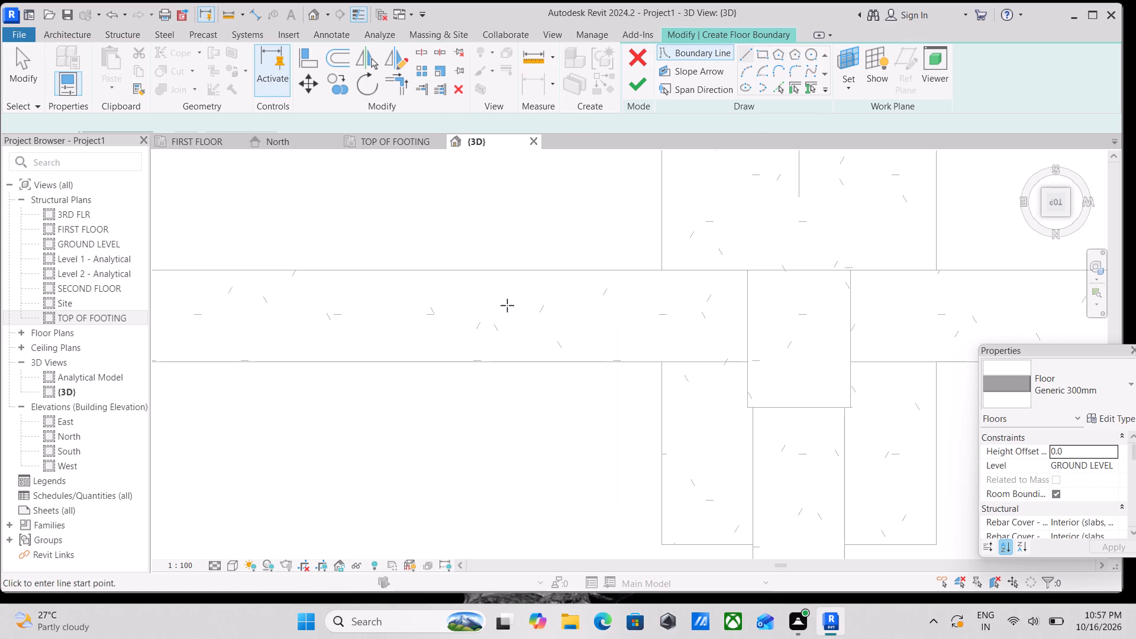
pyautogui.scroll(-6, 507, 305)
pyautogui.moveTo(530, 306); pyautogui.dragTo(753, 217, button='middle')
pyautogui.scroll(5, 580, 252)
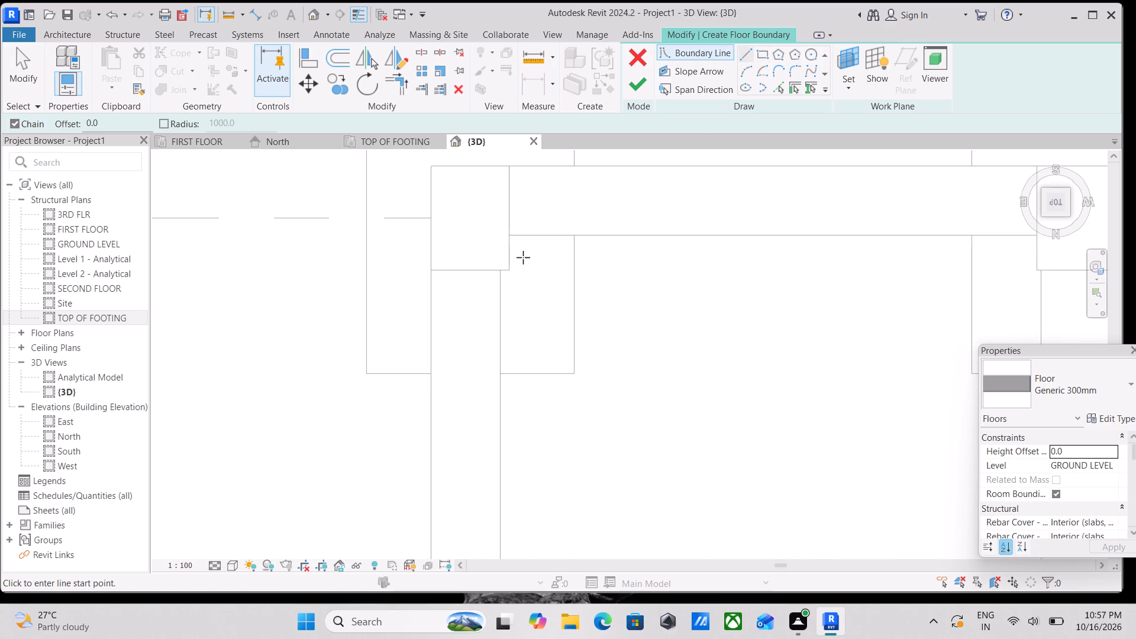
pyautogui.scroll(2, 523, 257)
pyautogui.scroll(4, 488, 292)
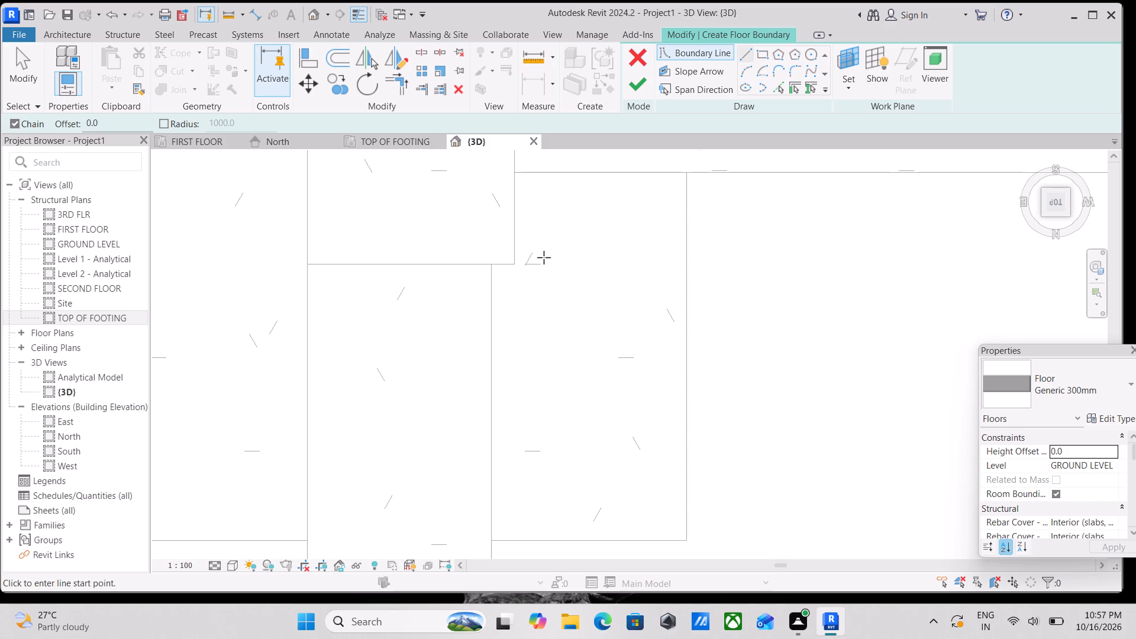
pyautogui.click(494, 266)
pyautogui.scroll(-1, 451, 411)
pyautogui.moveTo(456, 403); pyautogui.dragTo(470, 86, button='middle')
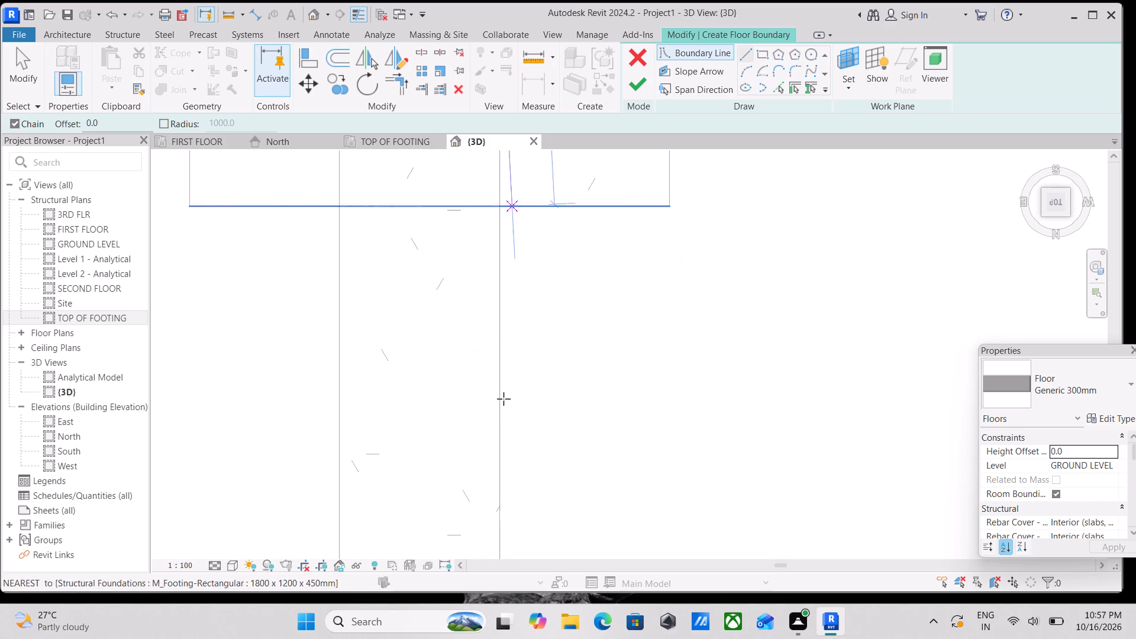
pyautogui.scroll(-3, 499, 412)
pyautogui.moveTo(492, 383); pyautogui.dragTo(455, 135, button='middle')
pyautogui.scroll(-1, 473, 184)
pyautogui.scroll(-7, 459, 235)
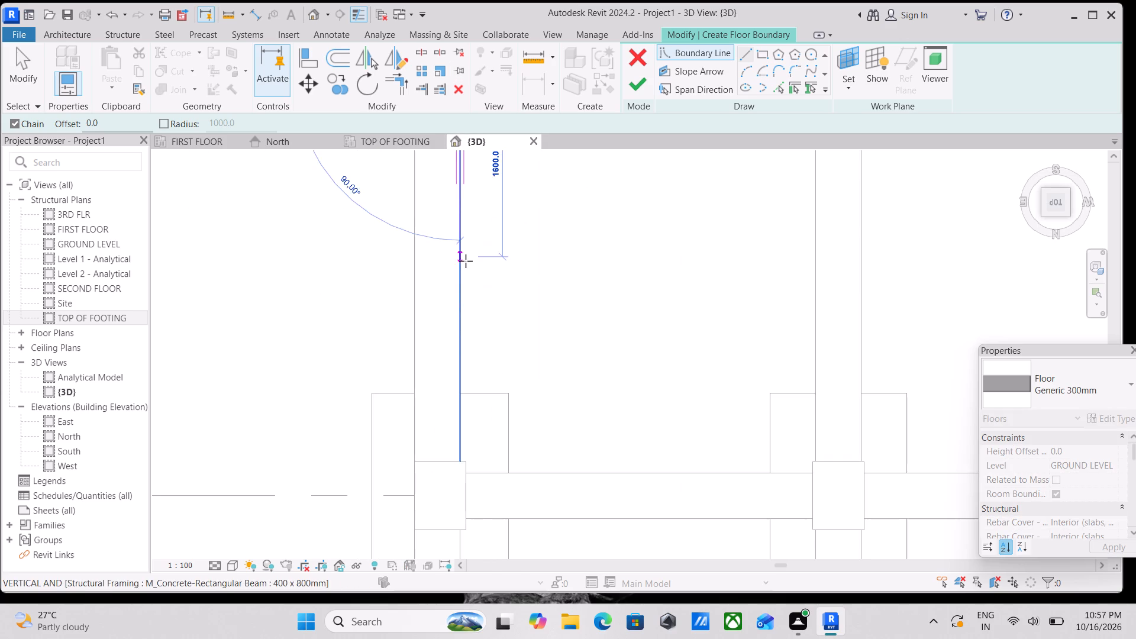
pyautogui.scroll(-1, 466, 261)
pyautogui.moveTo(466, 261); pyautogui.dragTo(473, 215, button='middle')
pyautogui.scroll(6, 473, 276)
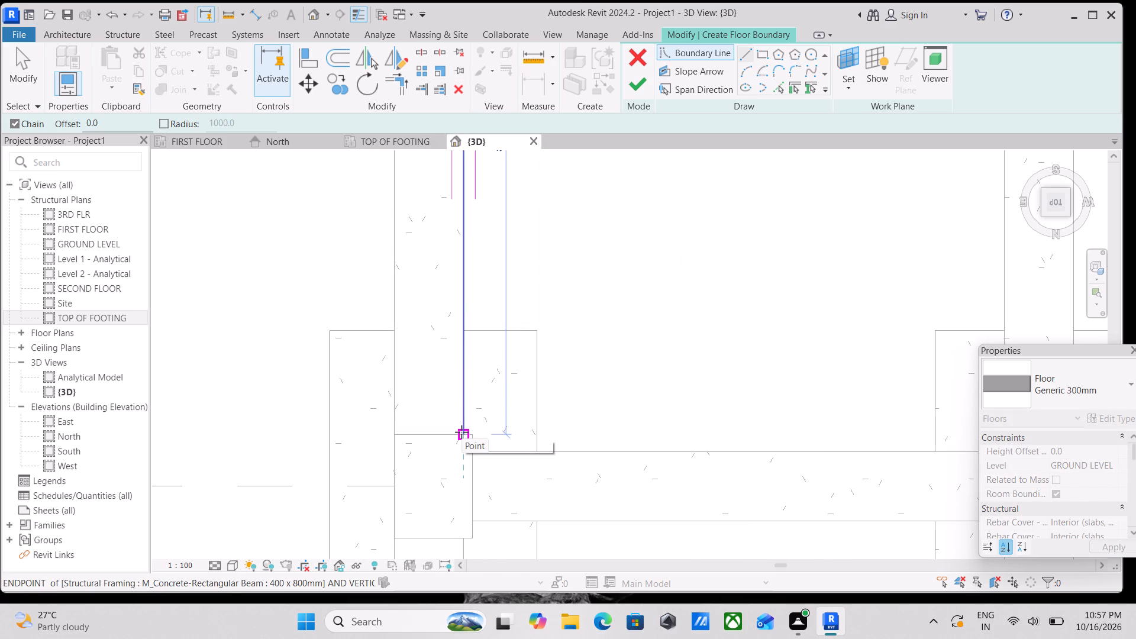
pyautogui.click(461, 432)
# Continue the boundary 50 mm along the column face, down to the cross beam, and about 3050 mm along that beam to the next column.
pyautogui.scroll(3, 474, 435)
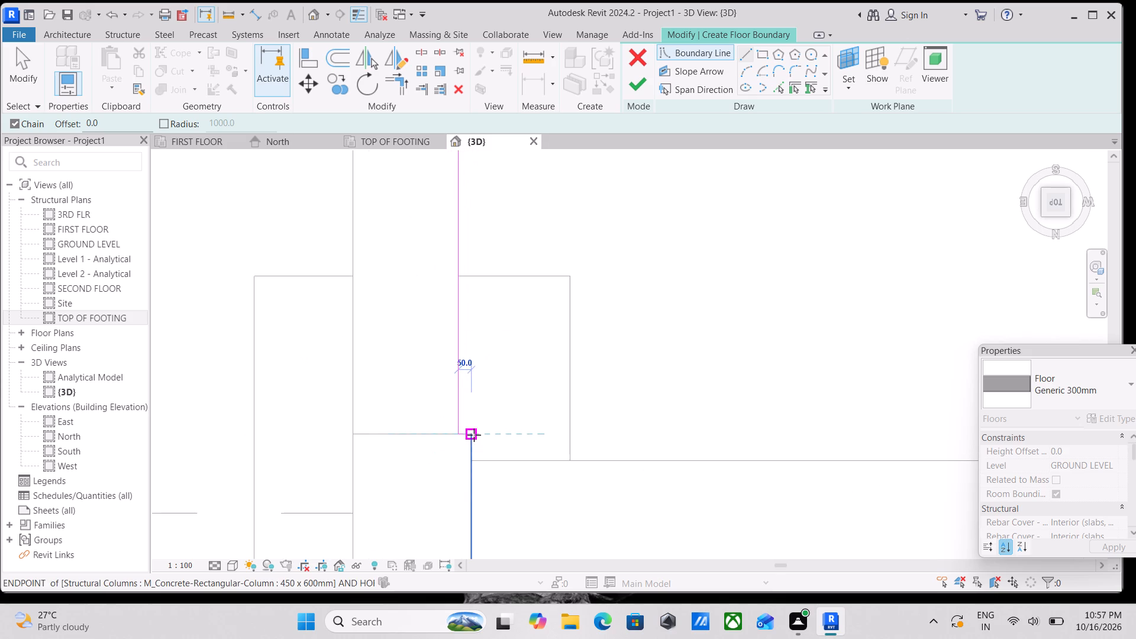
pyautogui.click(474, 435)
pyautogui.moveTo(472, 454); pyautogui.dragTo(469, 409, button='middle')
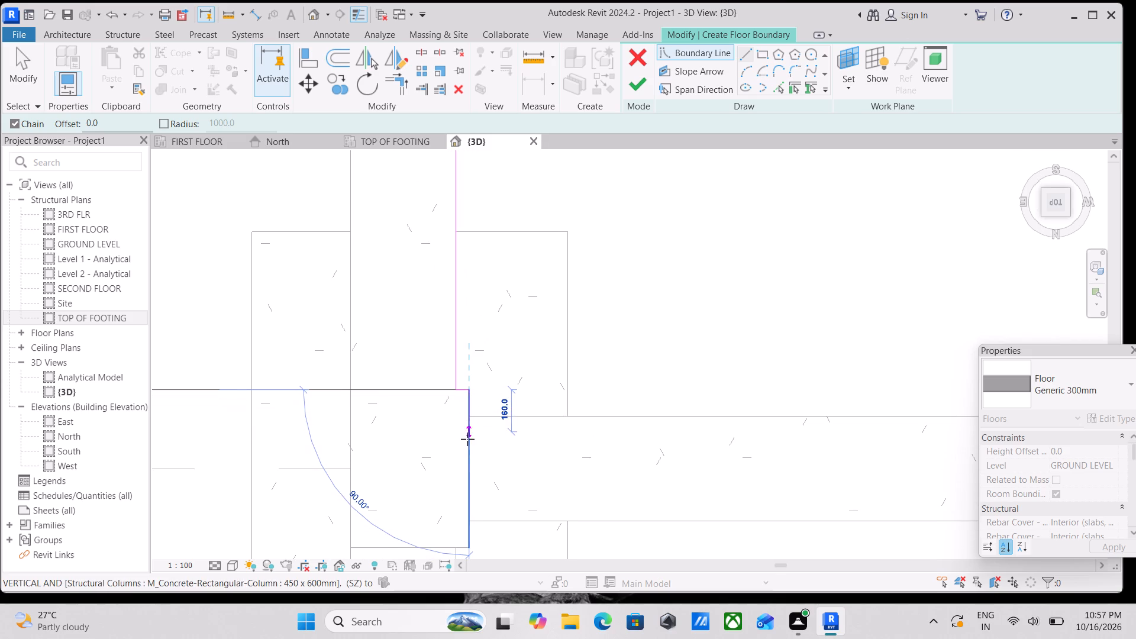
pyautogui.click(472, 414)
pyautogui.moveTo(725, 376); pyautogui.dragTo(717, 376, button='middle')
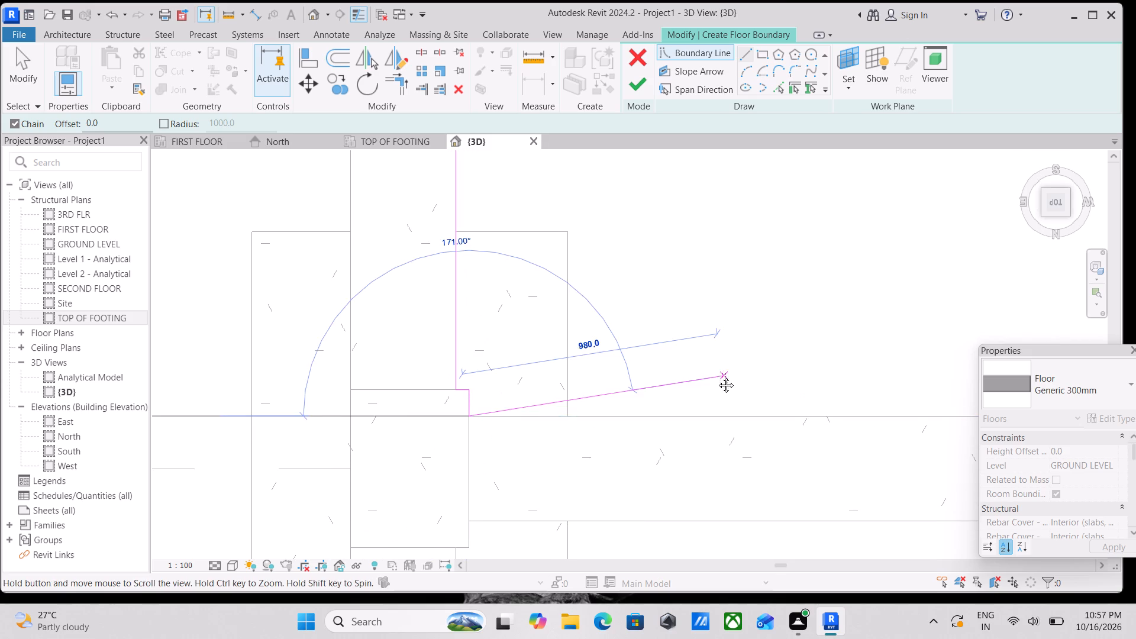
pyautogui.moveTo(717, 376); pyautogui.dragTo(95, 308, button='middle')
pyautogui.scroll(-3, 553, 352)
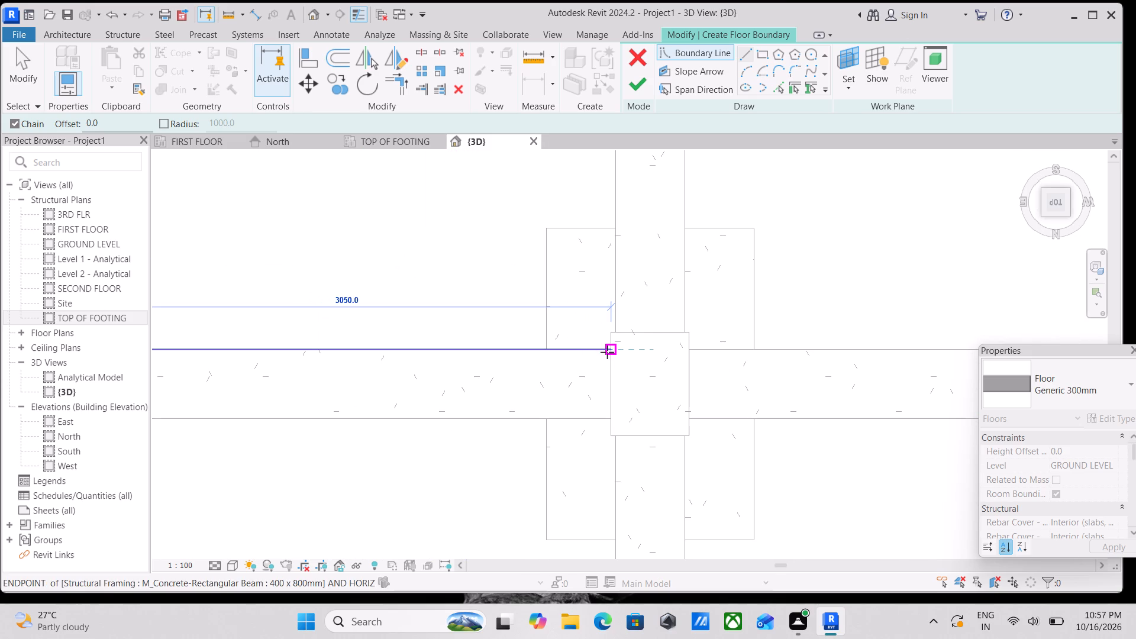
pyautogui.click(607, 352)
# Continue around that column's corner with 100 mm and 25 mm segments, then up the adjoining beam's inner edge to the upper column.
pyautogui.click(608, 335)
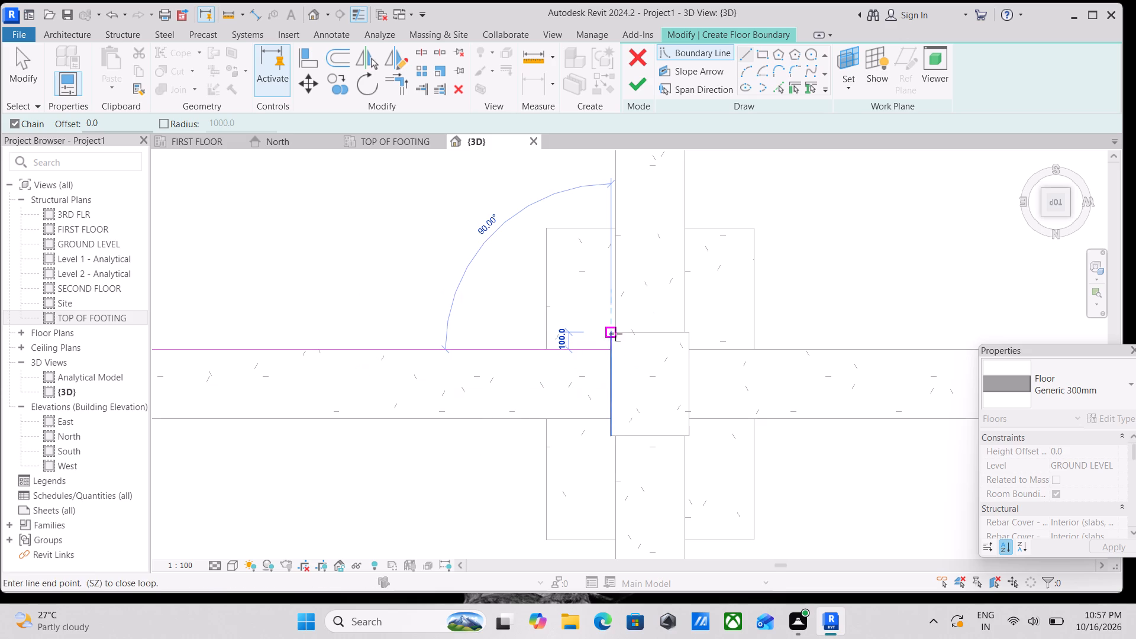
pyautogui.scroll(4, 619, 333)
pyautogui.click(612, 330)
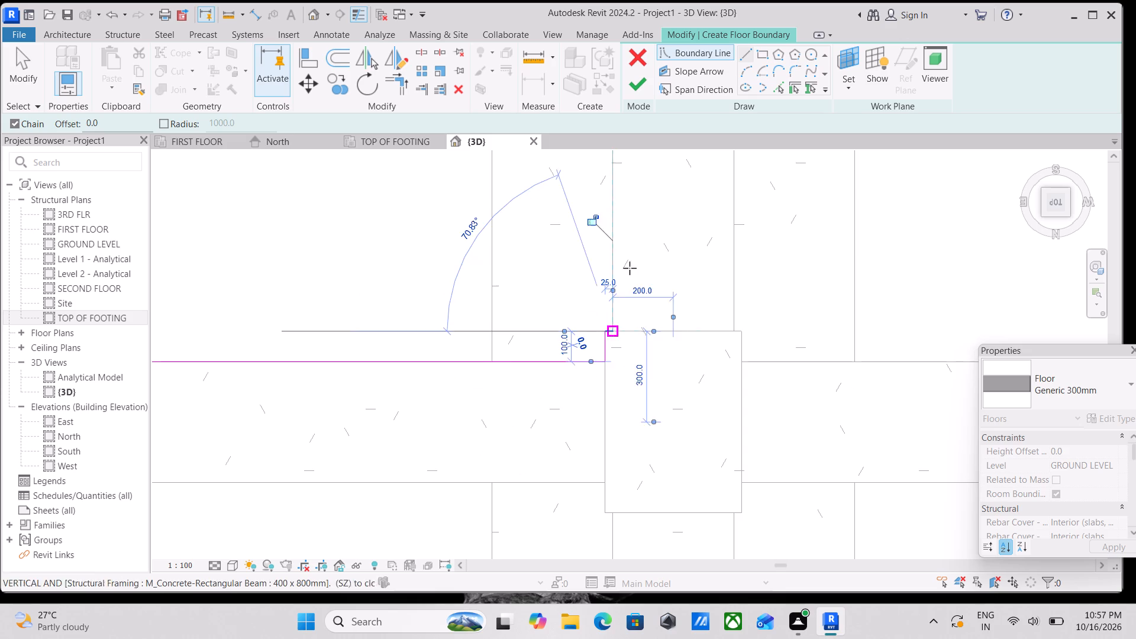
pyautogui.scroll(-1, 631, 261)
pyautogui.moveTo(631, 261); pyautogui.dragTo(615, 465, button='middle')
pyautogui.scroll(1, 617, 464)
pyautogui.scroll(-5, 627, 384)
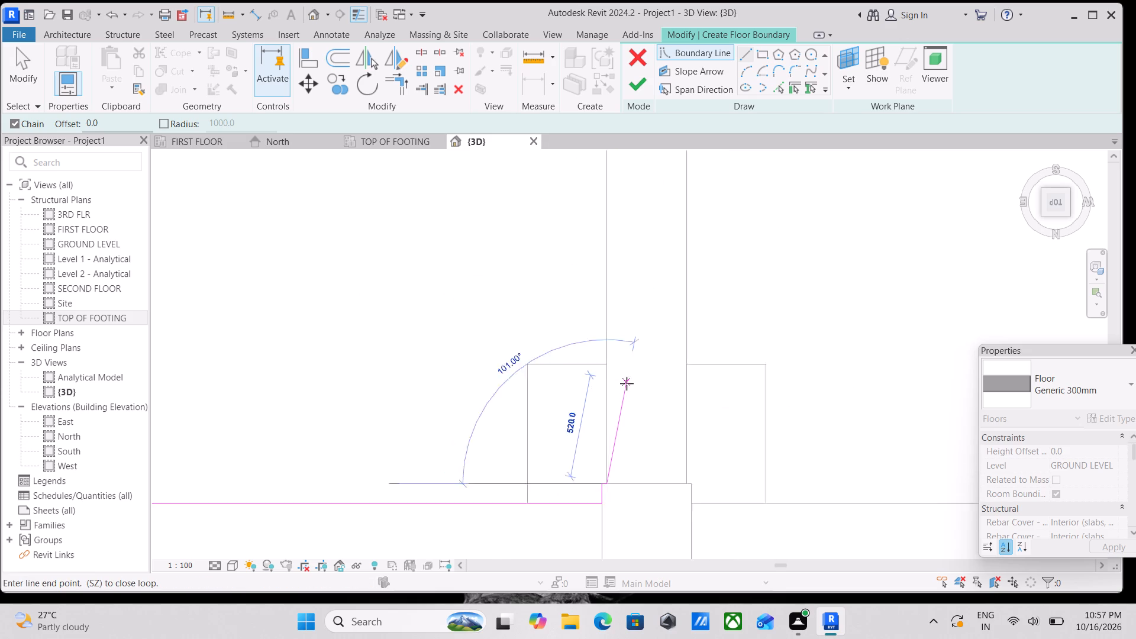
pyautogui.scroll(-2, 632, 317)
pyautogui.moveTo(630, 312); pyautogui.dragTo(659, 457, button='middle')
pyautogui.scroll(1, 659, 458)
pyautogui.scroll(-2, 646, 292)
pyautogui.moveTo(646, 292); pyautogui.dragTo(629, 419, button='middle')
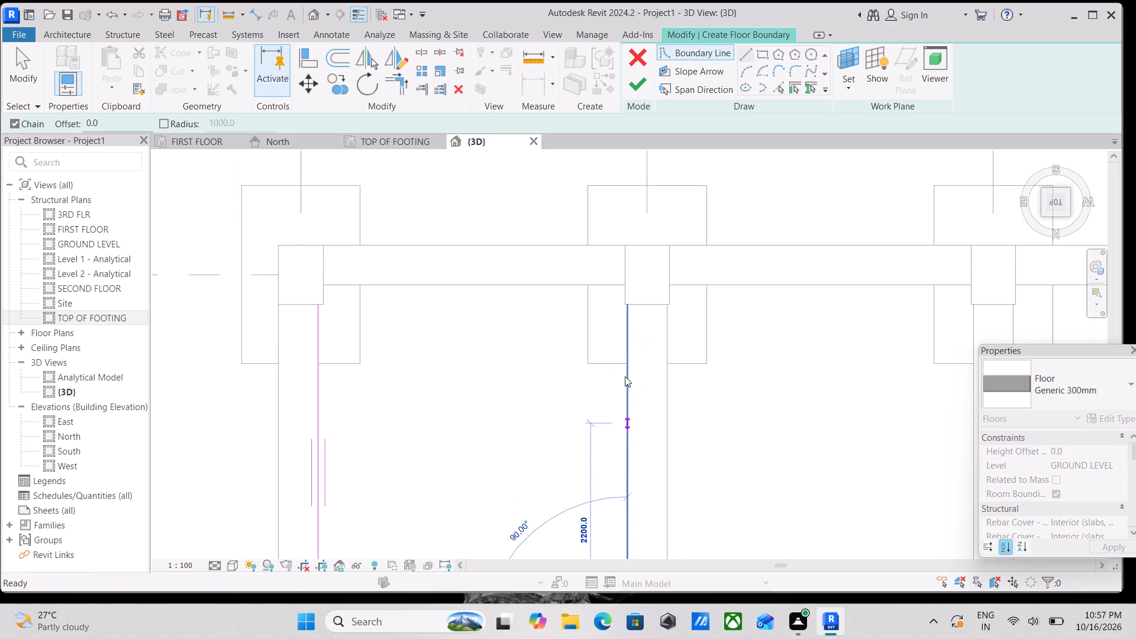
pyautogui.scroll(8, 619, 310)
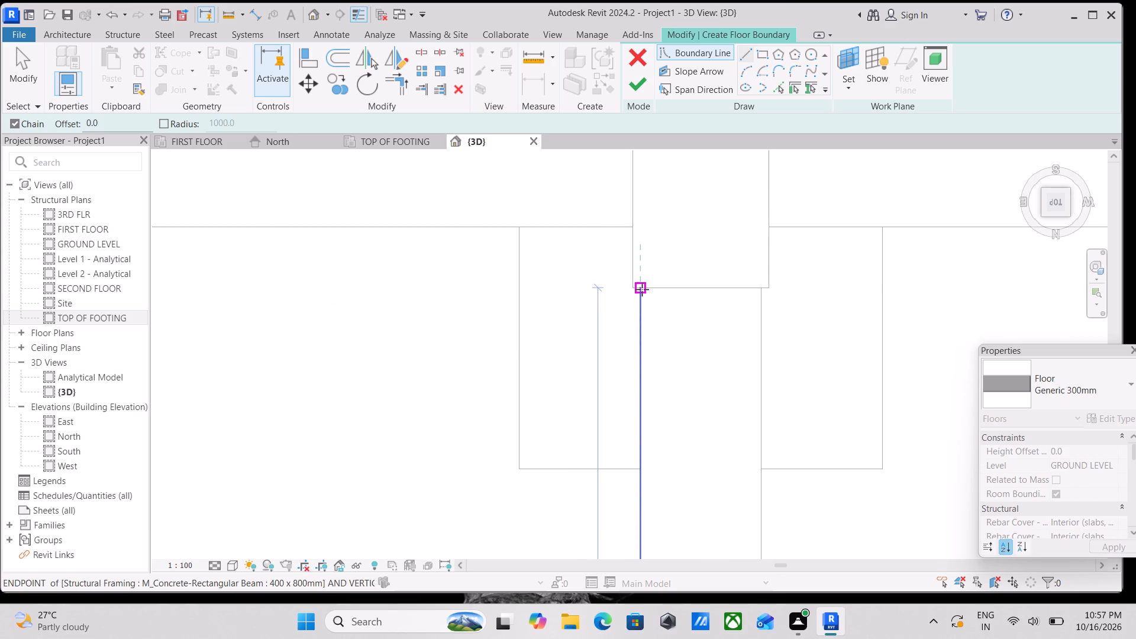
pyautogui.click(642, 289)
# Continue around the upper column's corner with a 25 mm segment and a 200 mm segment reaching the top beam's inner edge.
pyautogui.scroll(3, 633, 291)
pyautogui.click(633, 291)
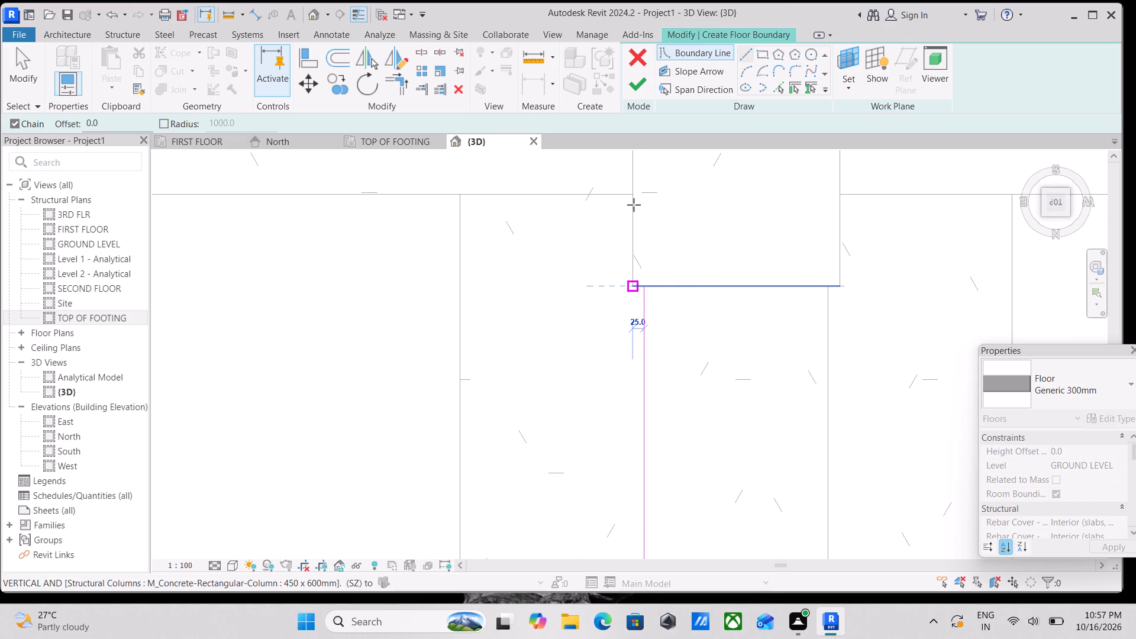
pyautogui.moveTo(634, 205); pyautogui.dragTo(633, 277, button='middle')
pyautogui.scroll(1, 633, 276)
pyautogui.click(631, 266)
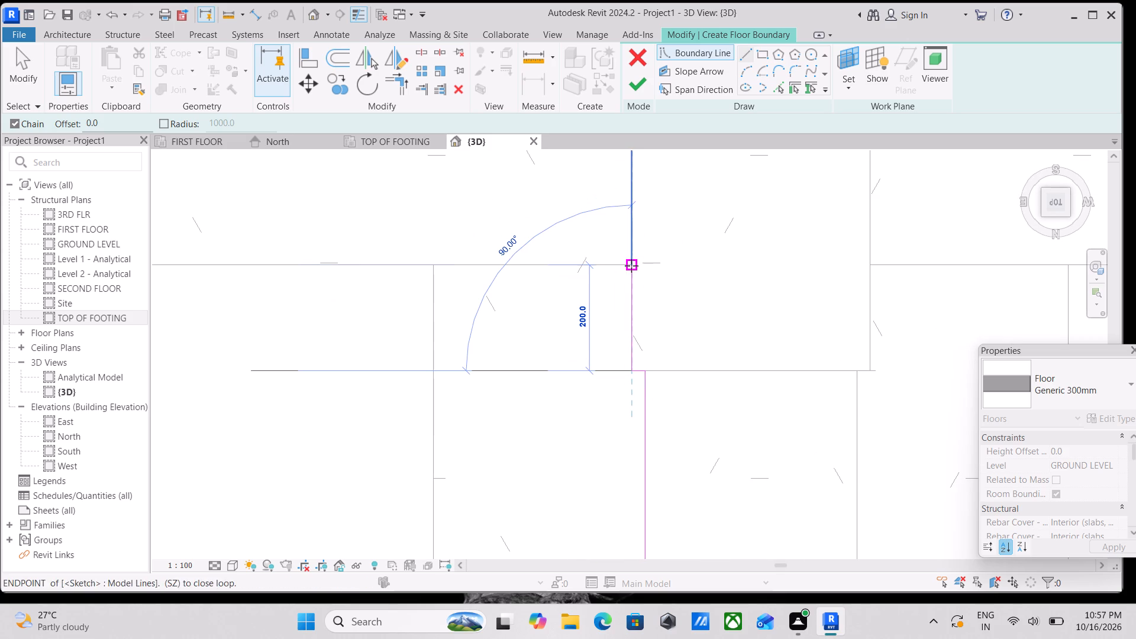
# Run the boundary along the top beam's inner edge back to the upper-left corner column, ending with a 375 mm segment from the footing edge.
pyautogui.scroll(-2, 422, 281)
pyautogui.moveTo(421, 281); pyautogui.dragTo(948, 271, button='middle')
pyautogui.moveTo(511, 277); pyautogui.dragTo(878, 251, button='middle')
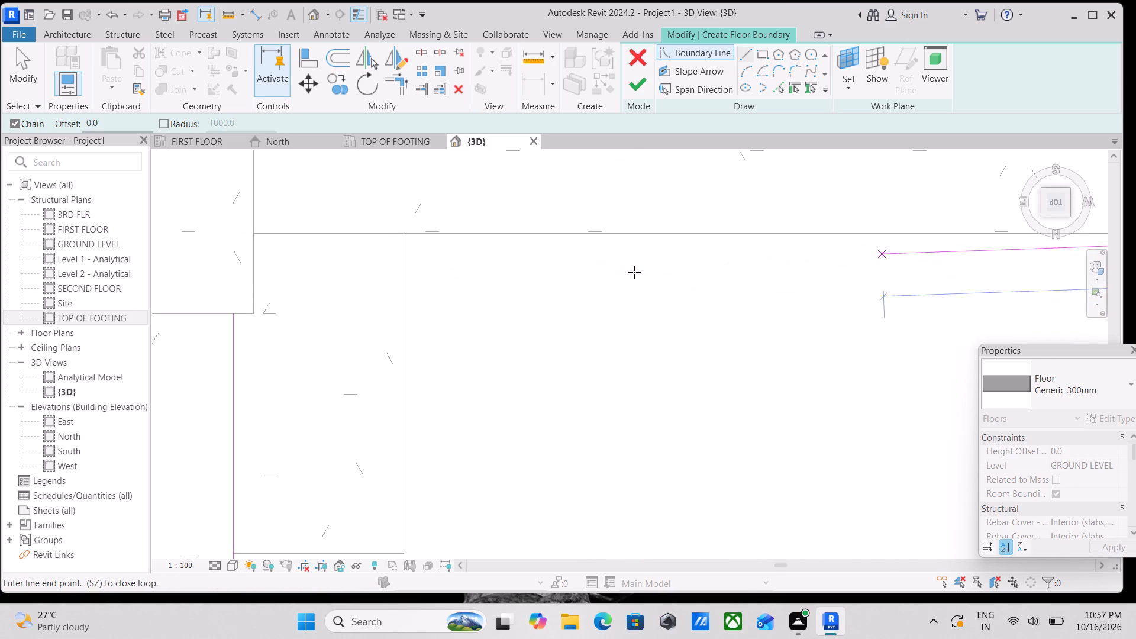
pyautogui.scroll(-3, 572, 268)
pyautogui.moveTo(572, 268); pyautogui.dragTo(874, 273, button='middle')
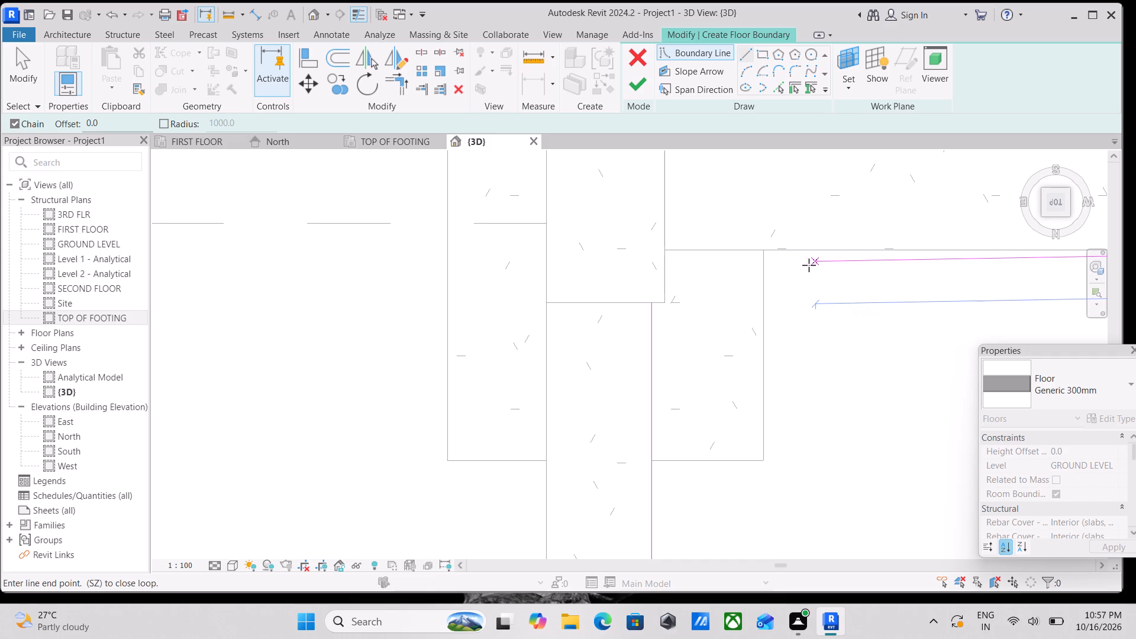
pyautogui.click(763, 251)
pyautogui.moveTo(772, 359); pyautogui.dragTo(759, 284, button='middle')
pyautogui.scroll(-5, 751, 326)
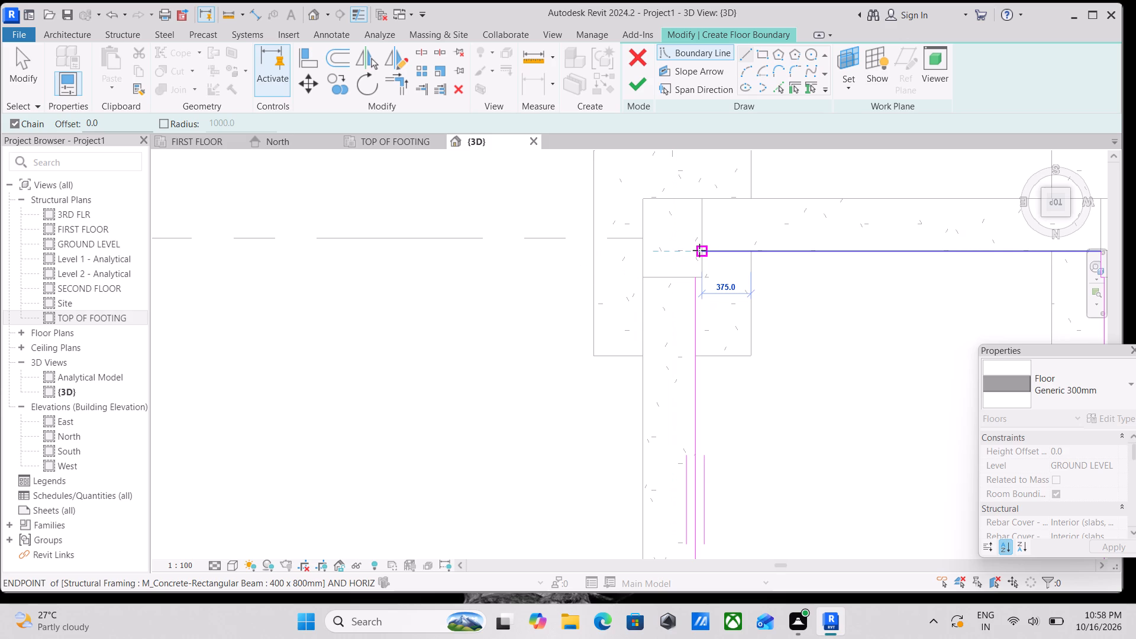
pyautogui.scroll(6, 699, 250)
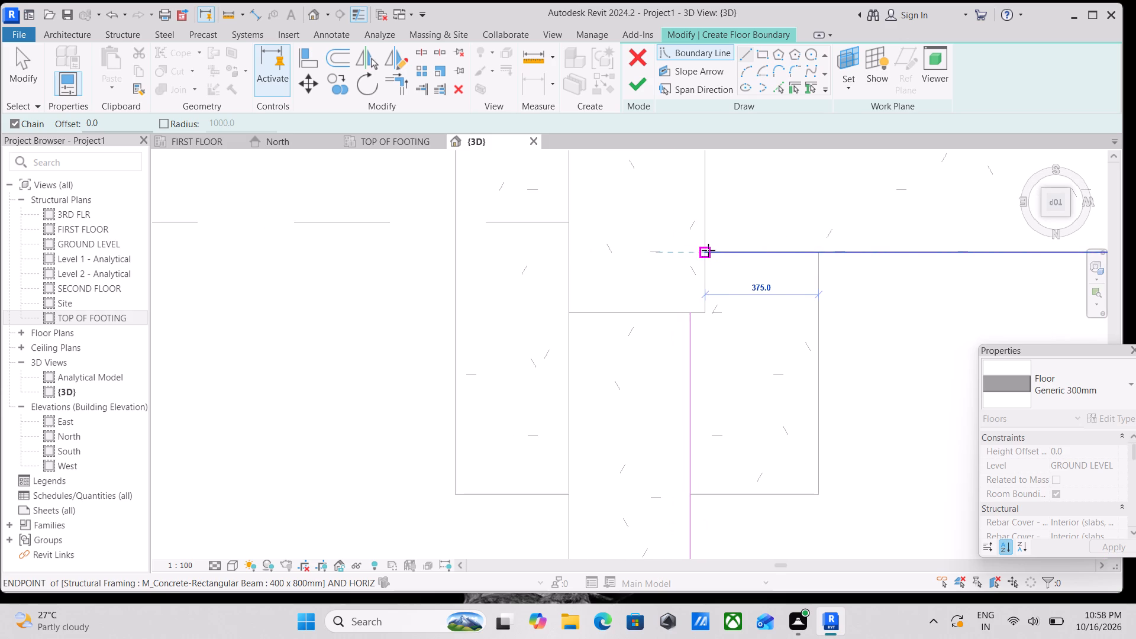
pyautogui.click(703, 256)
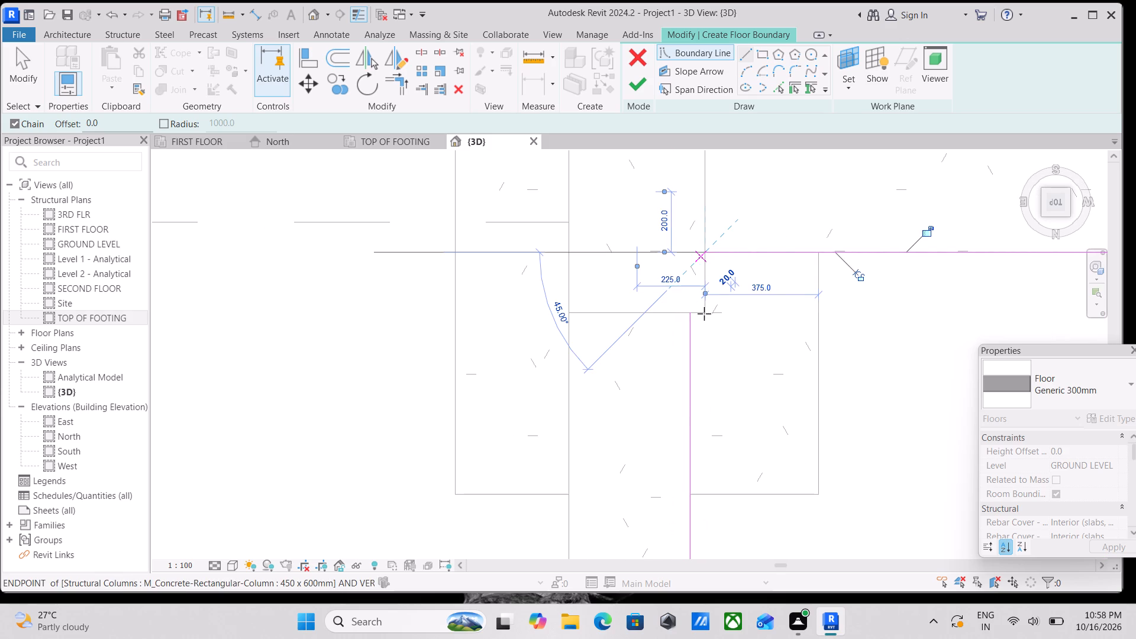
# Close the loop with a 200 mm segment down the corner column's face and a short segment to the start point, and finish the floor.
pyautogui.click(704, 314)
pyautogui.click(692, 315)
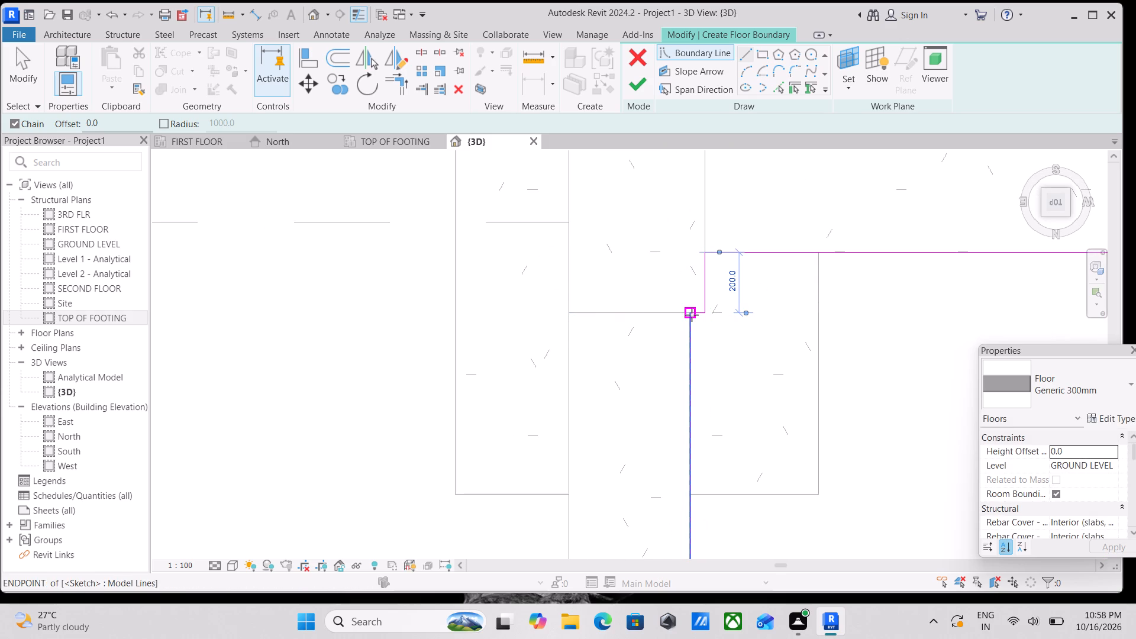
pyautogui.scroll(-4, 692, 315)
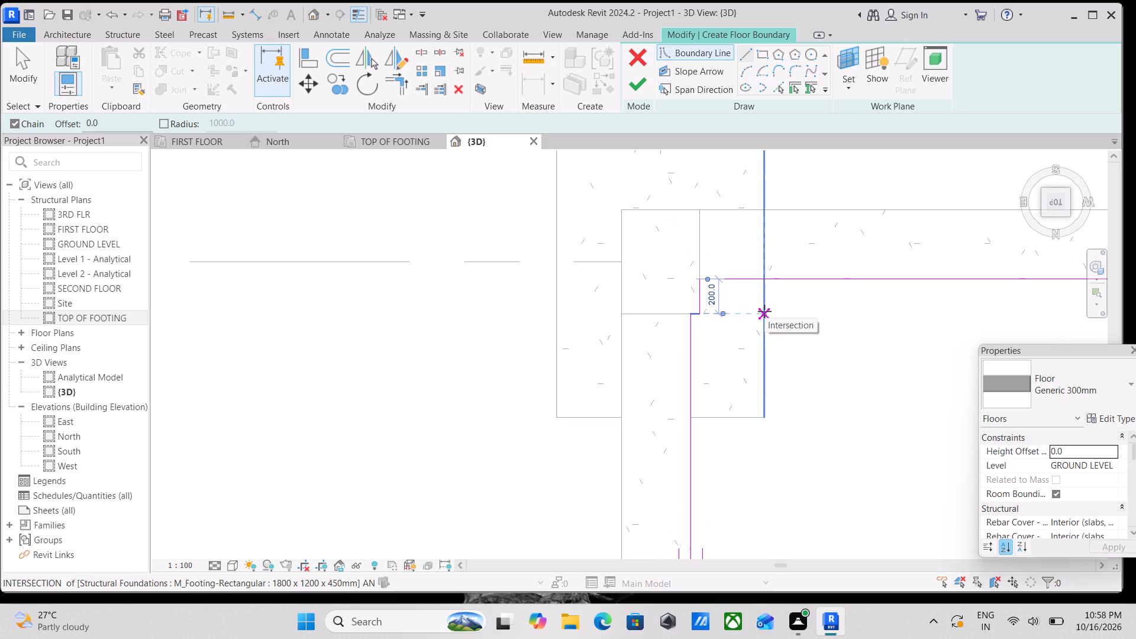
pyautogui.scroll(-4, 764, 311)
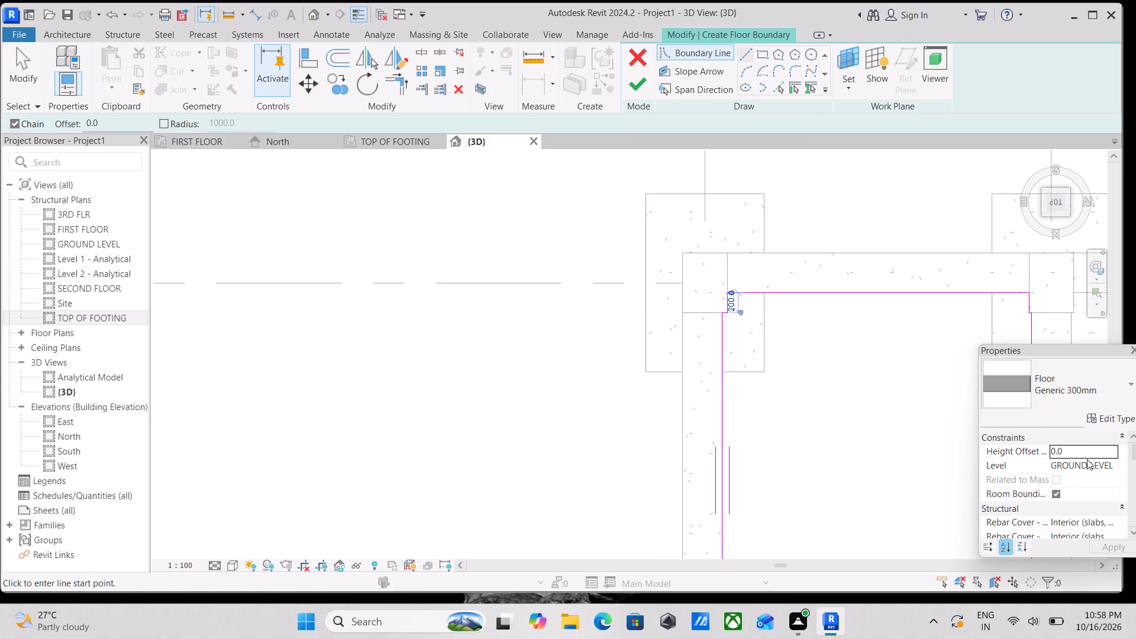
pyautogui.click(636, 92)
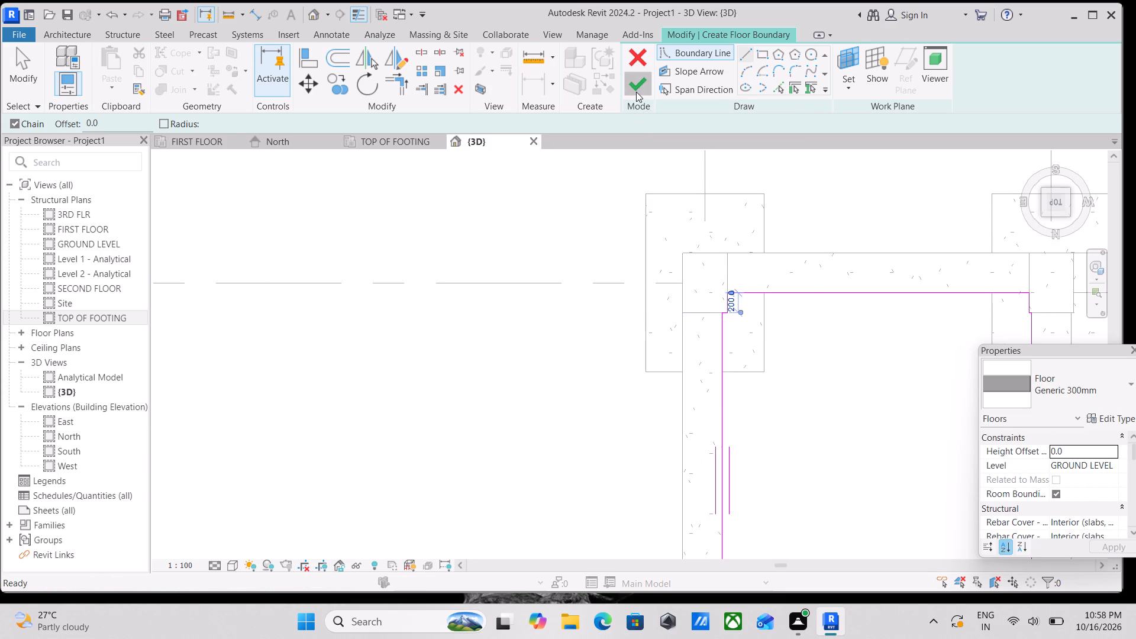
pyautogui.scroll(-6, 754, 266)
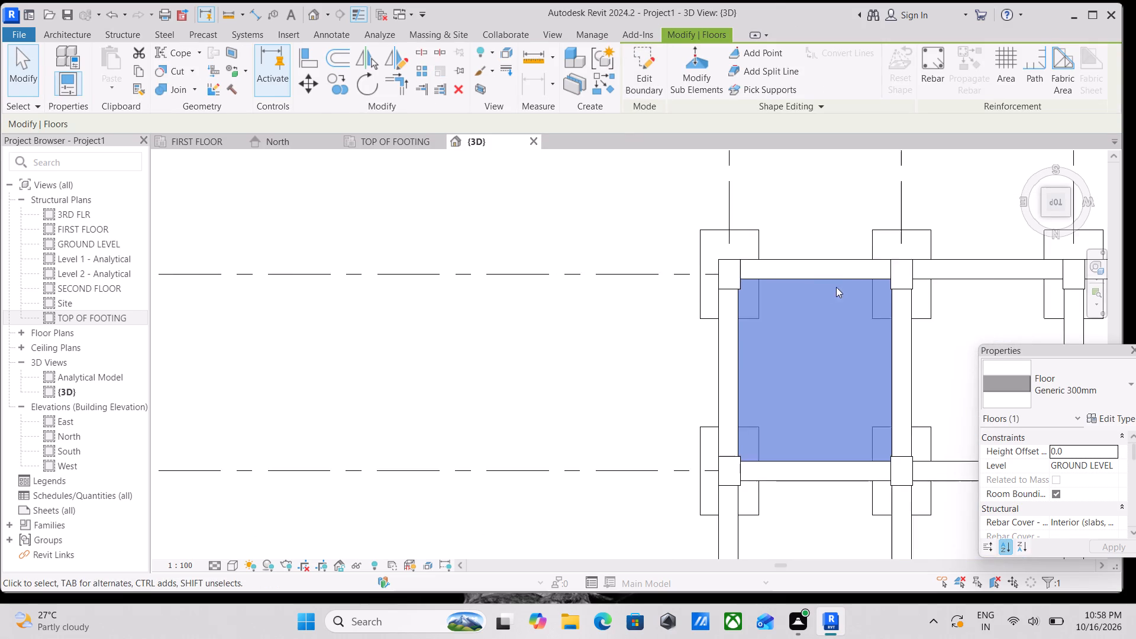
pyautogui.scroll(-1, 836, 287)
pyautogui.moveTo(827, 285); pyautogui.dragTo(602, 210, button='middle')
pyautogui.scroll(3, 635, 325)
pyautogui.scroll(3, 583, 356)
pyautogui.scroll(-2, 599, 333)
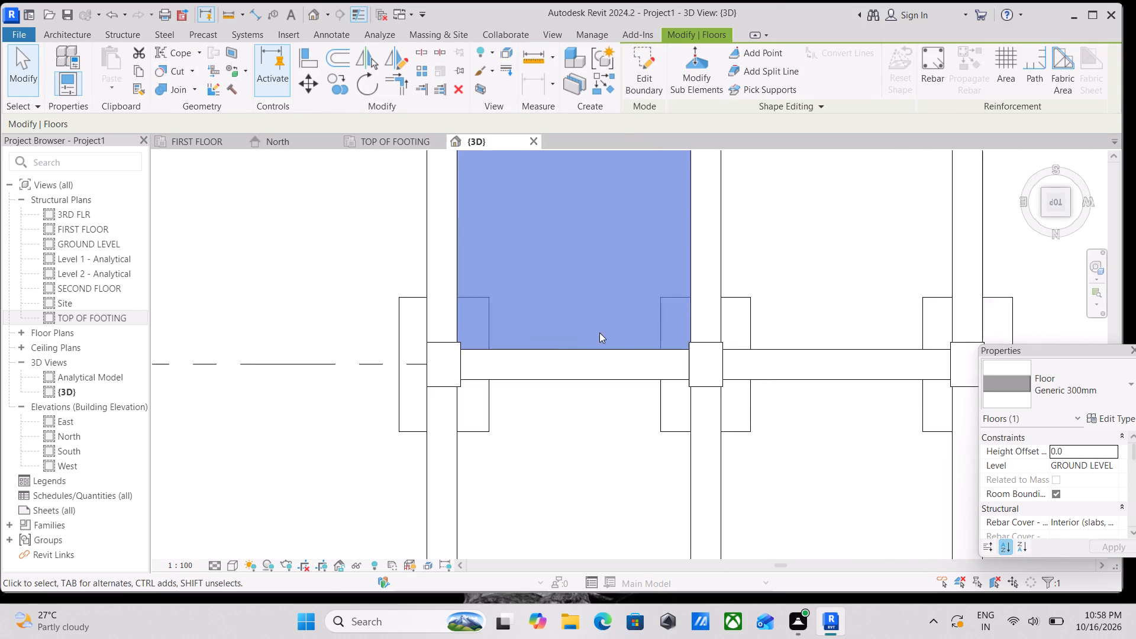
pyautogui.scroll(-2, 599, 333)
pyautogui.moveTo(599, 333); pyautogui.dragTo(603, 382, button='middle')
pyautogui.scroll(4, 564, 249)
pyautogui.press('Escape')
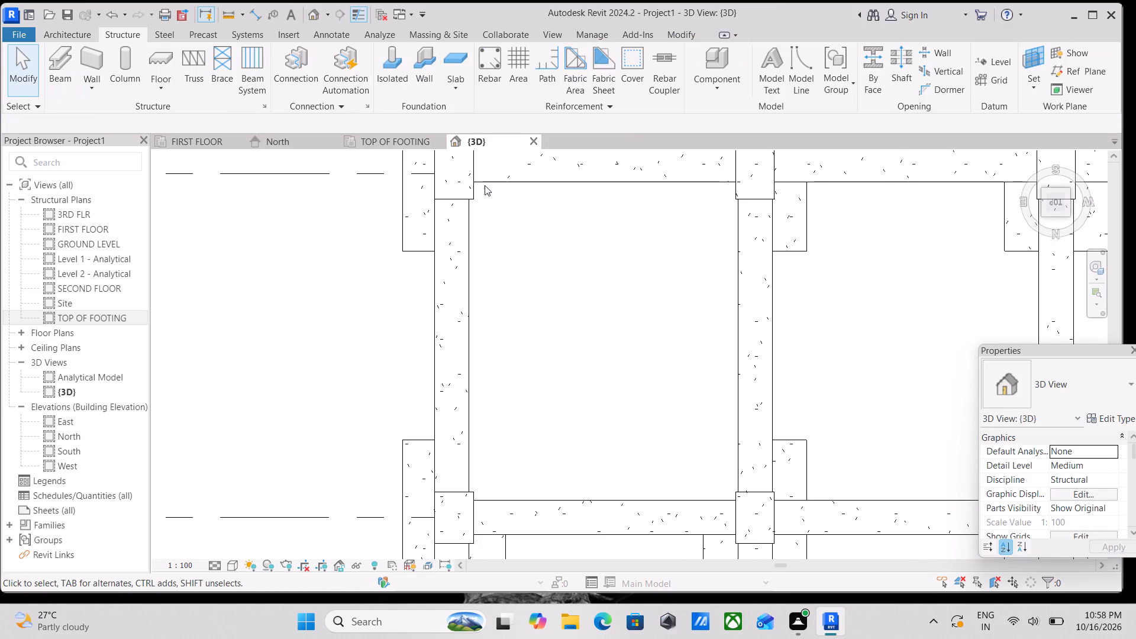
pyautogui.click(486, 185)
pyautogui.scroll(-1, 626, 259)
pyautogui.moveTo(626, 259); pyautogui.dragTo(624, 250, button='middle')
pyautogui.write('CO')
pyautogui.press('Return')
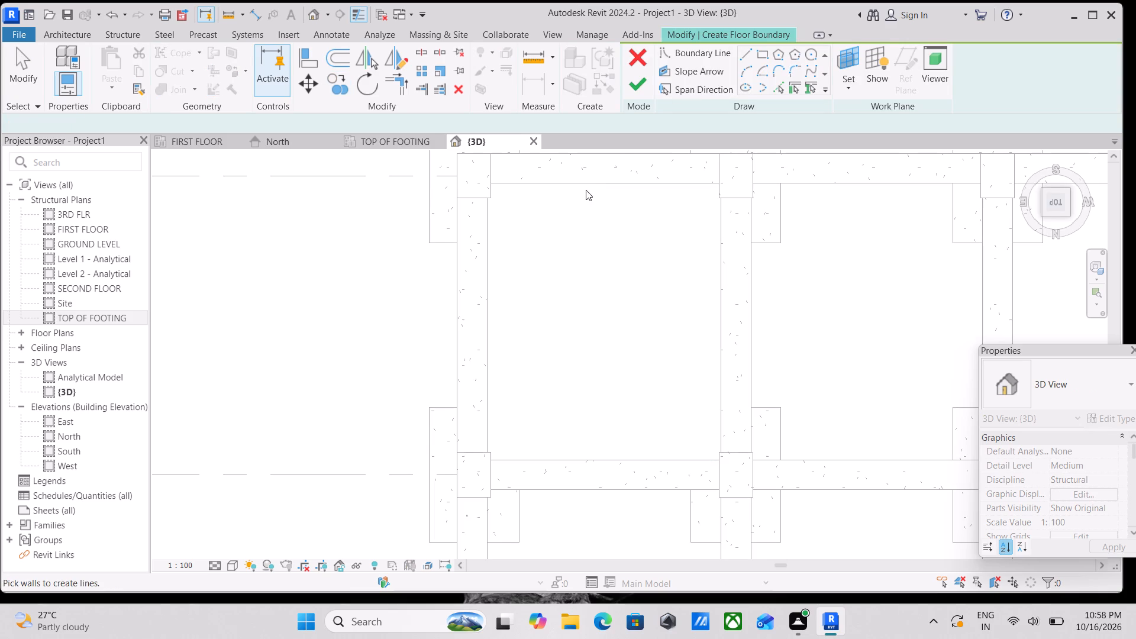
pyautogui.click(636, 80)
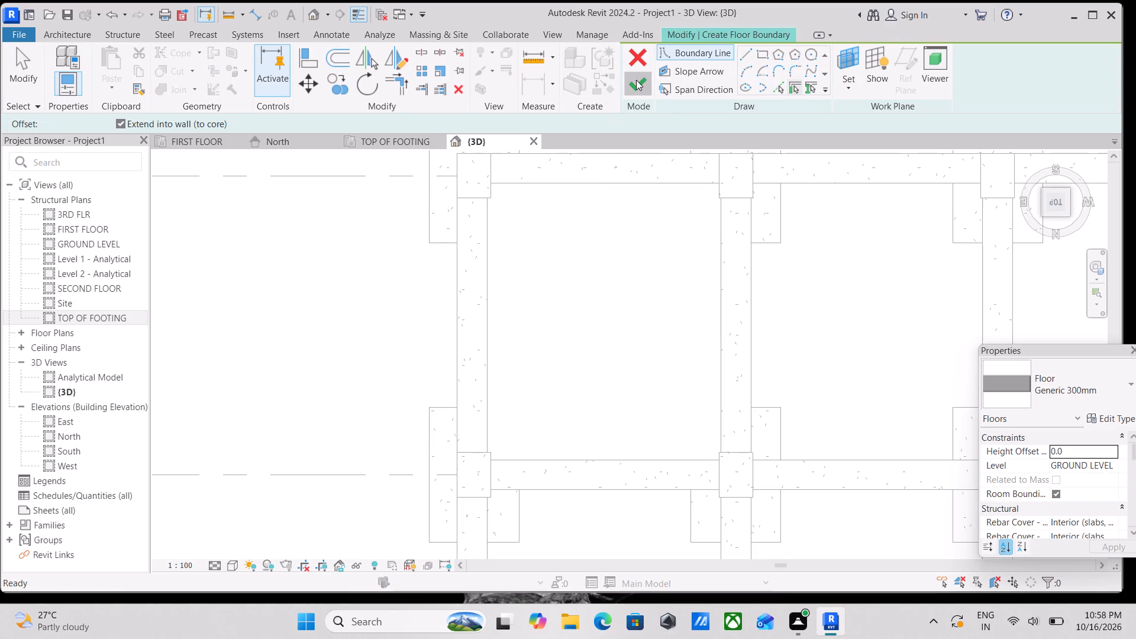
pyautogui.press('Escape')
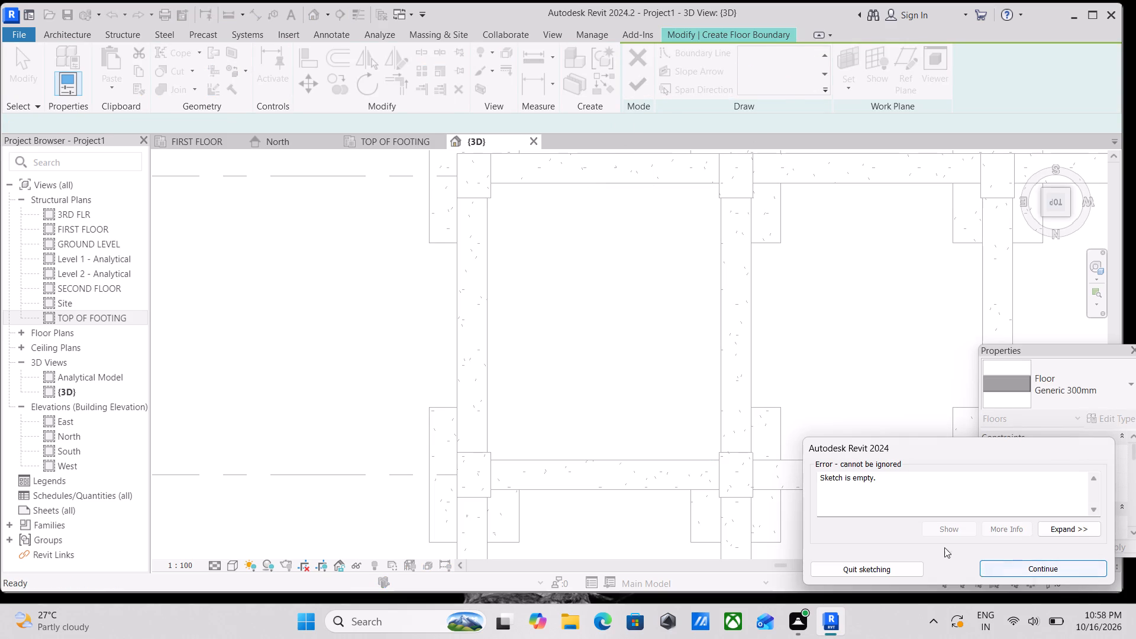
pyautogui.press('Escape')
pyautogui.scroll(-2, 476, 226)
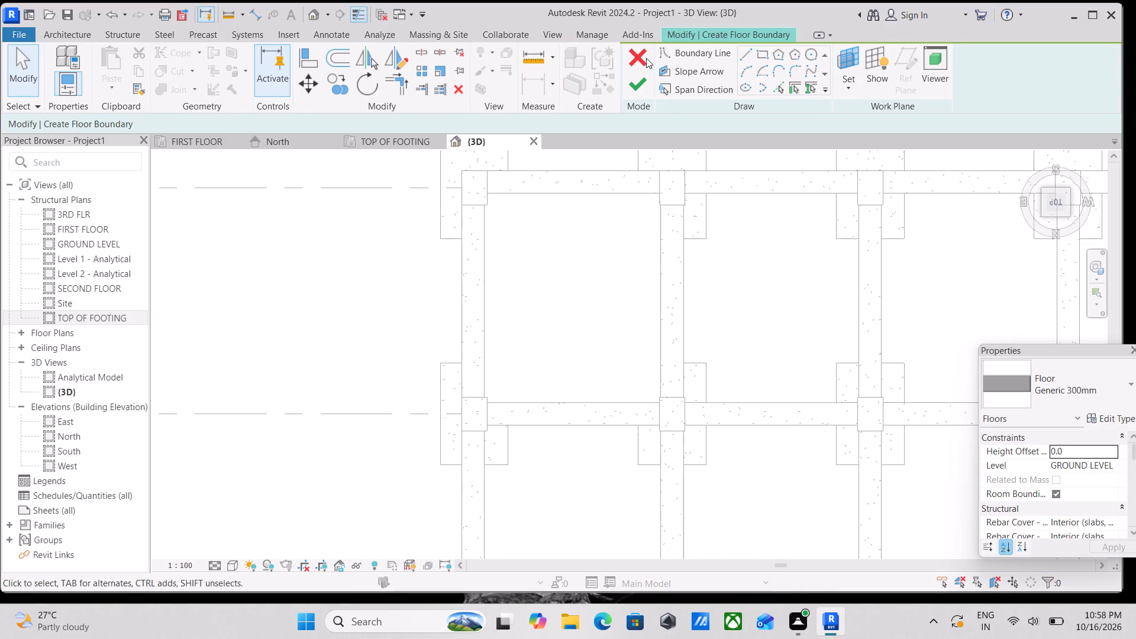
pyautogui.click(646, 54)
# Copy the upper-left corner bay's floor slab about 4100 mm down into the bay directly below, with multiple copies enabled.
pyautogui.click(492, 280)
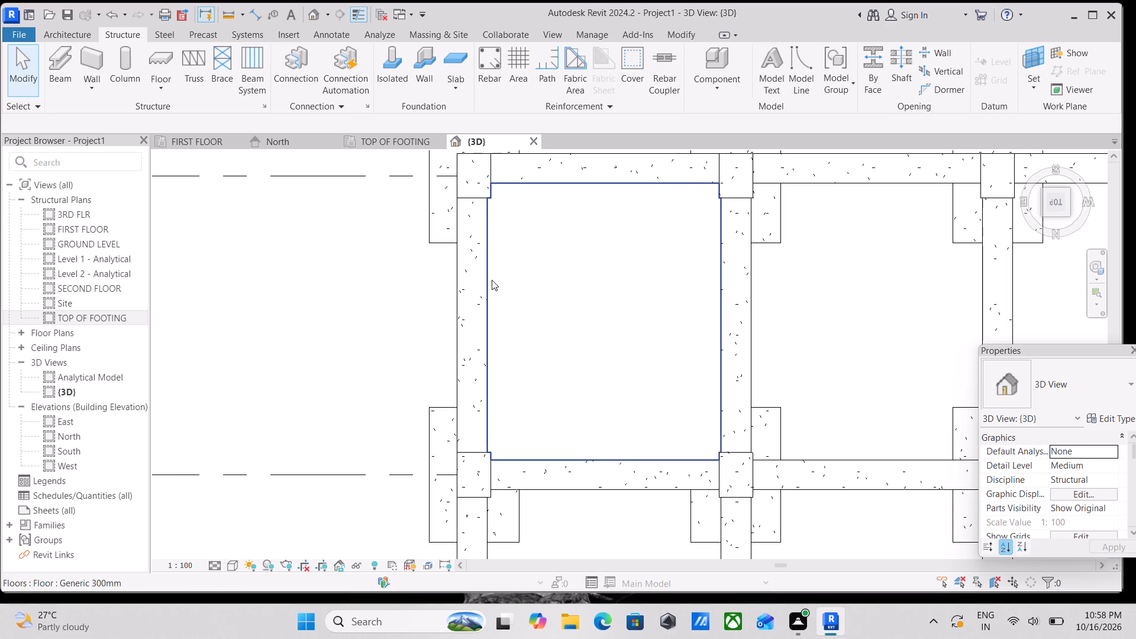
pyautogui.scroll(-2, 563, 261)
pyautogui.moveTo(563, 261); pyautogui.dragTo(566, 302, button='middle')
pyautogui.write('CO')
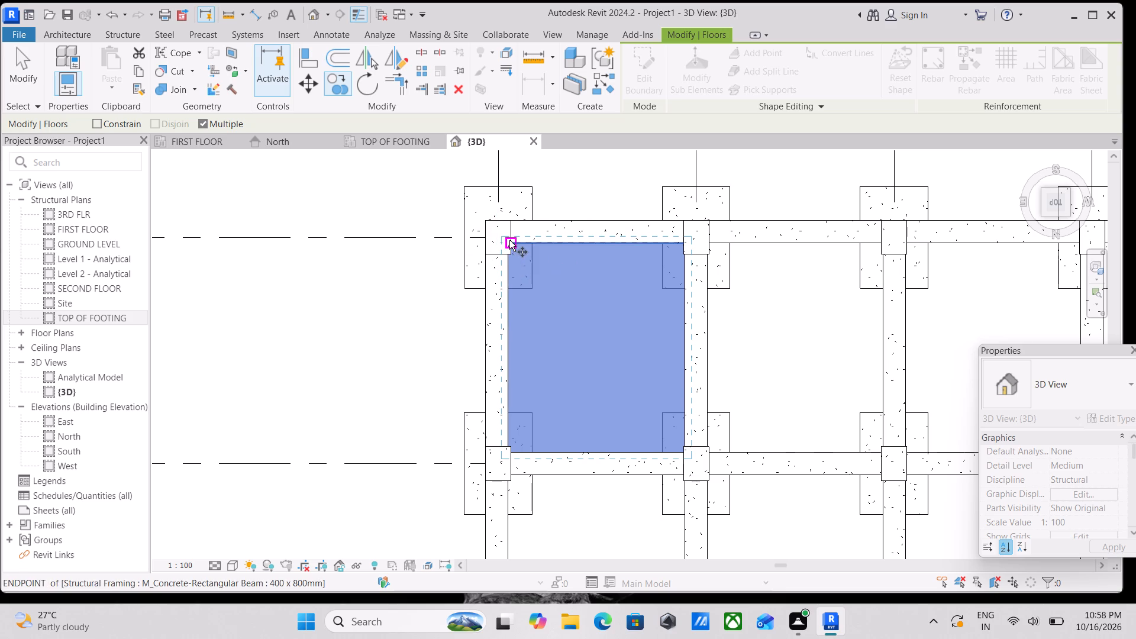
pyautogui.scroll(5, 512, 273)
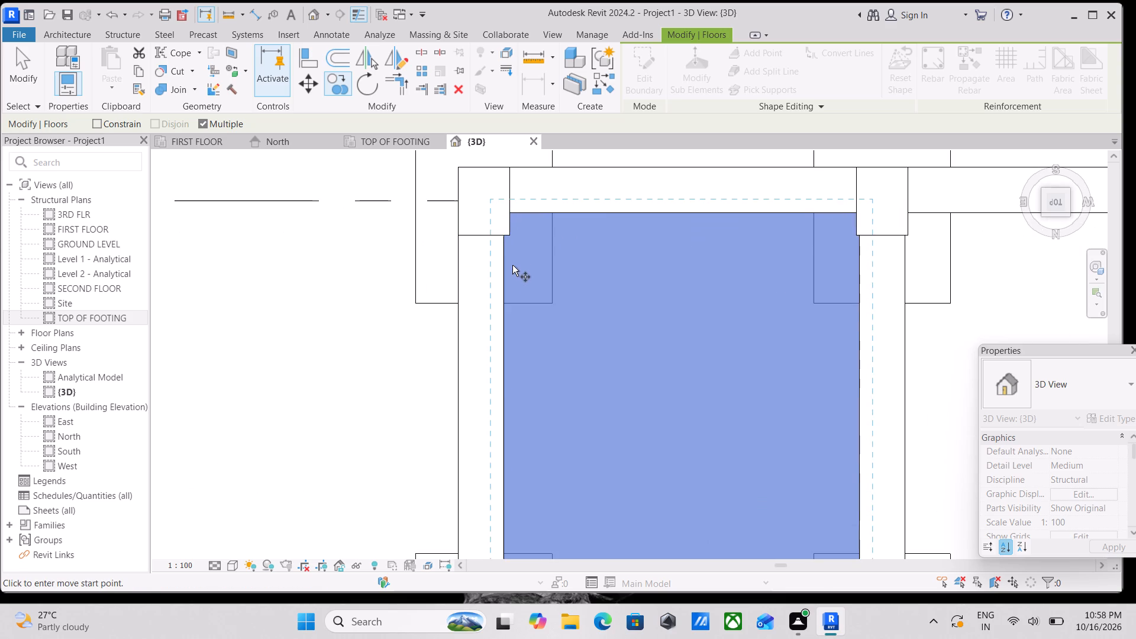
pyautogui.scroll(-4, 513, 253)
pyautogui.moveTo(513, 253); pyautogui.dragTo(515, 199, button='middle')
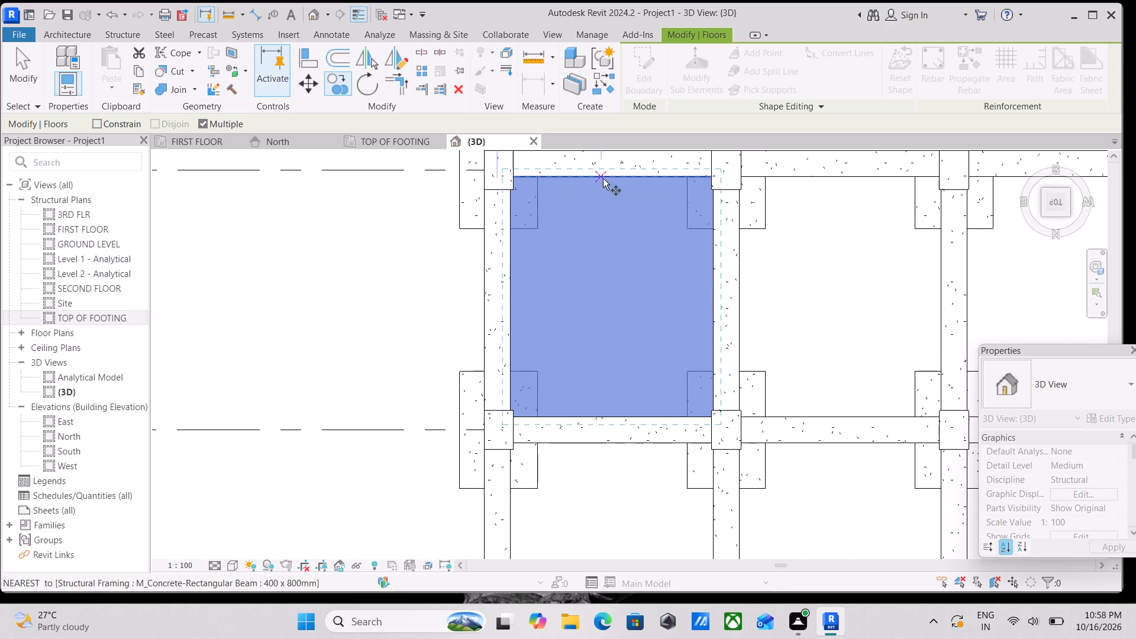
pyautogui.click(616, 175)
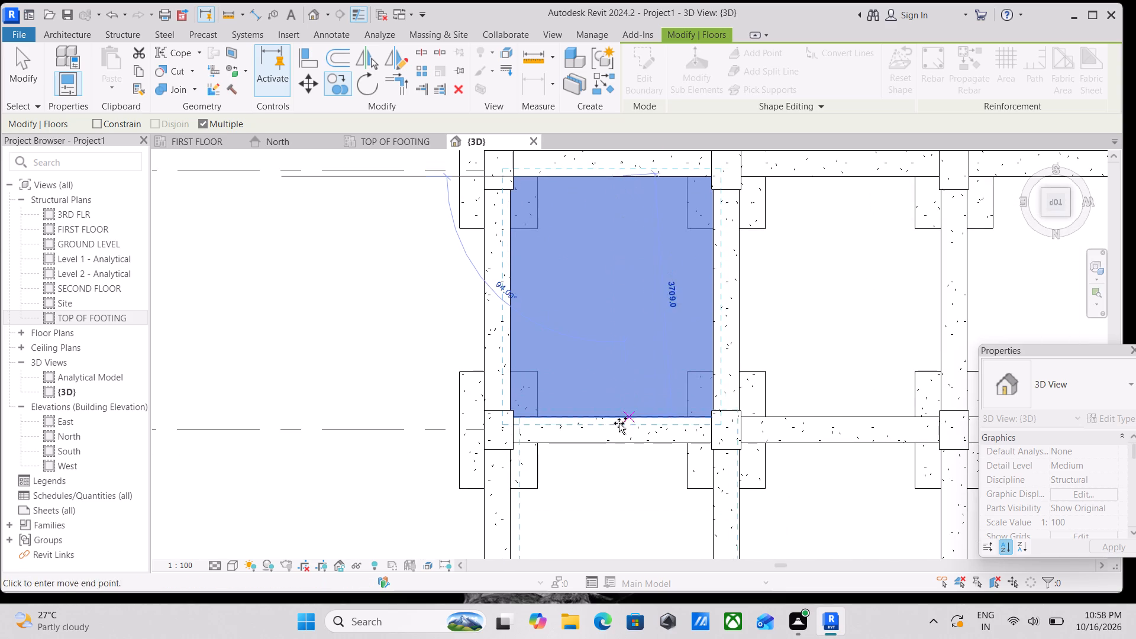
pyautogui.click(612, 441)
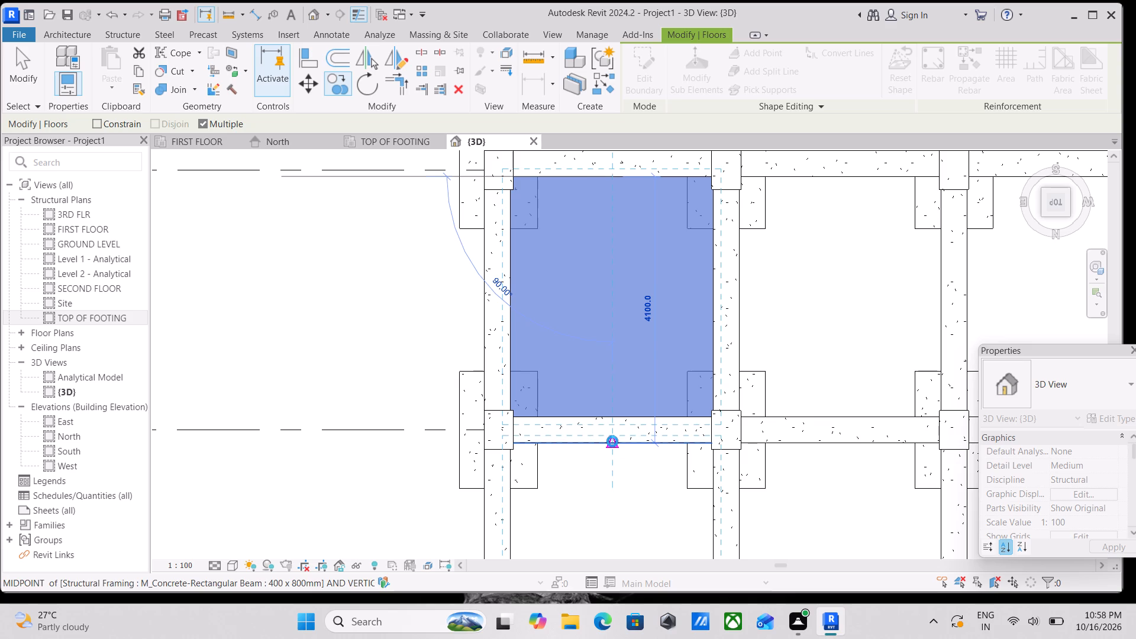
# Place copies of the slab across the remaining four bays of the second row, using the beam midpoints at 3500 mm spacing.
pyautogui.scroll(-3, 612, 441)
pyautogui.moveTo(612, 441); pyautogui.dragTo(620, 272, button='middle')
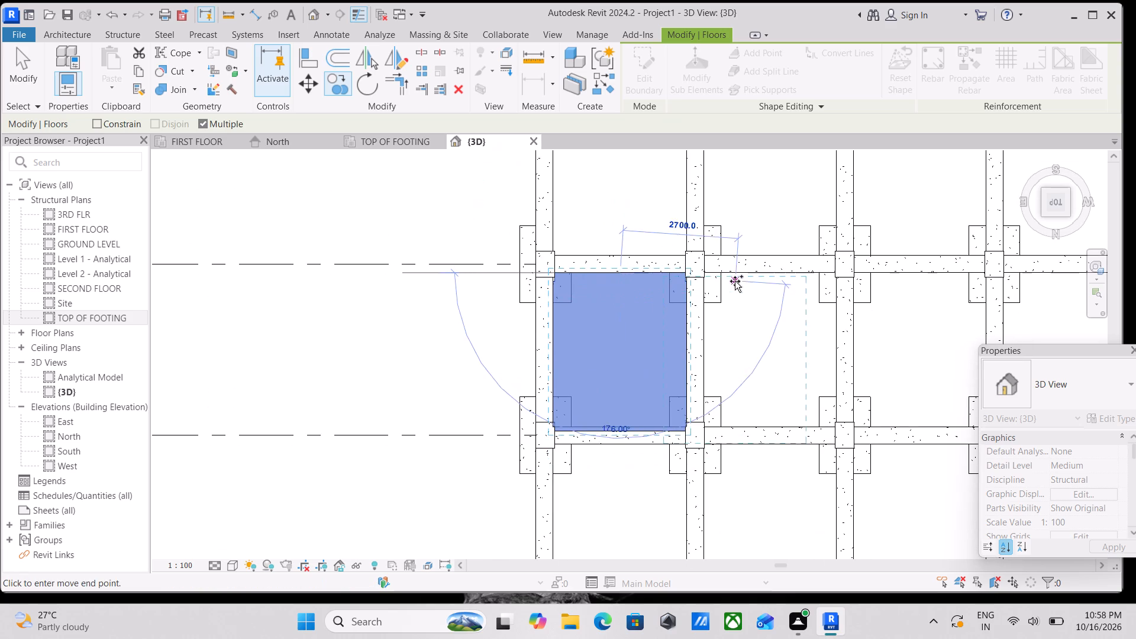
pyautogui.click(768, 275)
pyautogui.moveTo(769, 275); pyautogui.dragTo(732, 293, button='middle')
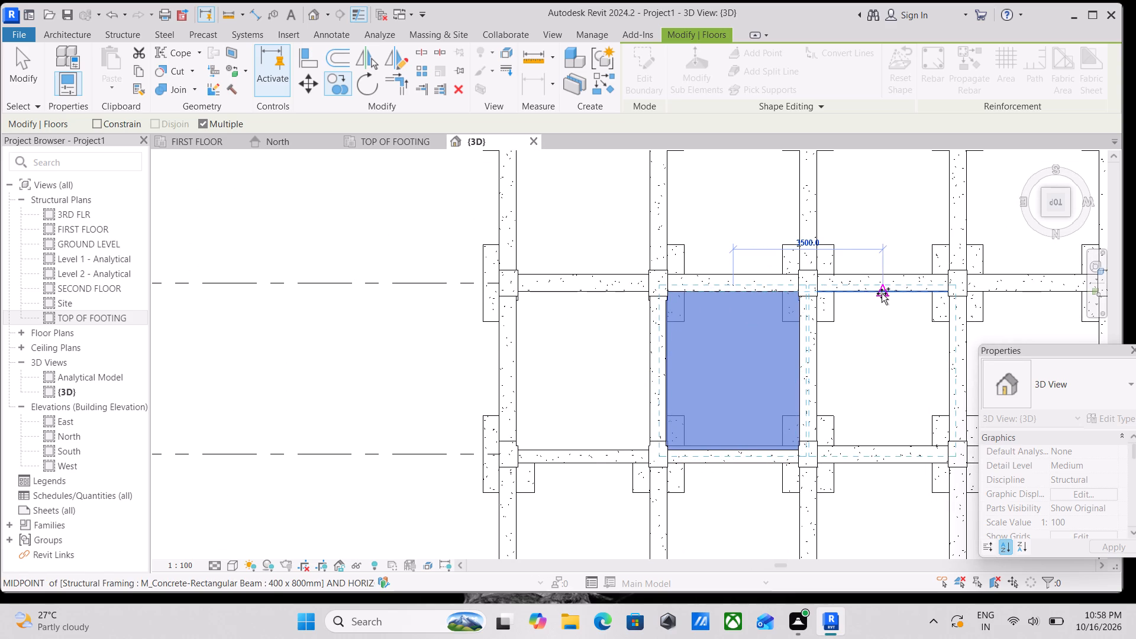
pyautogui.click(882, 293)
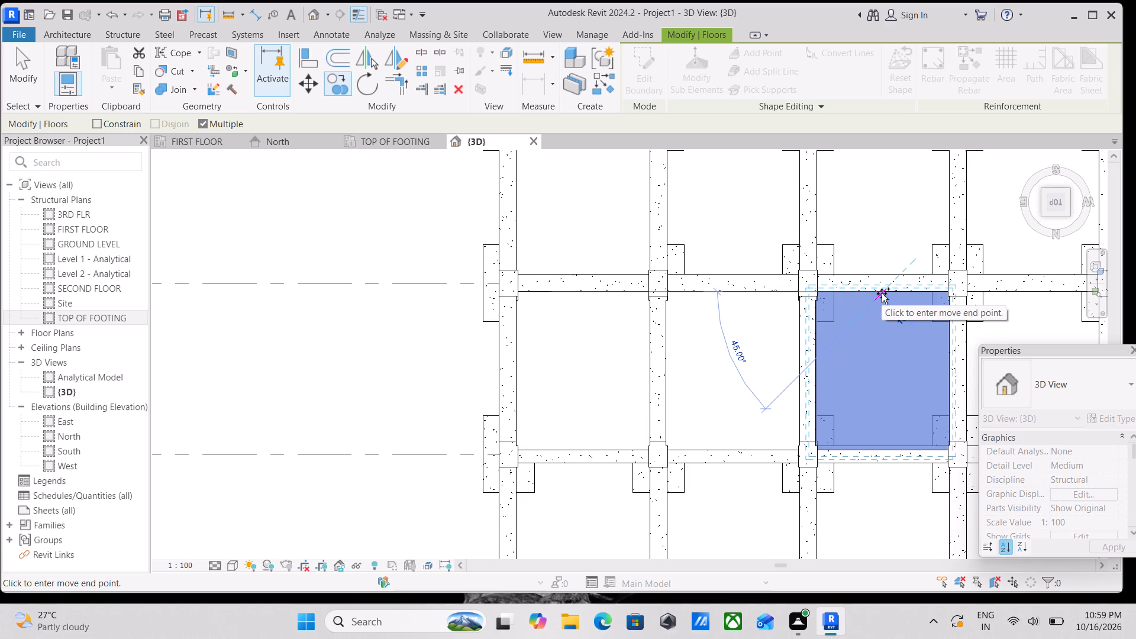
pyautogui.moveTo(882, 293); pyautogui.dragTo(669, 314, button='middle')
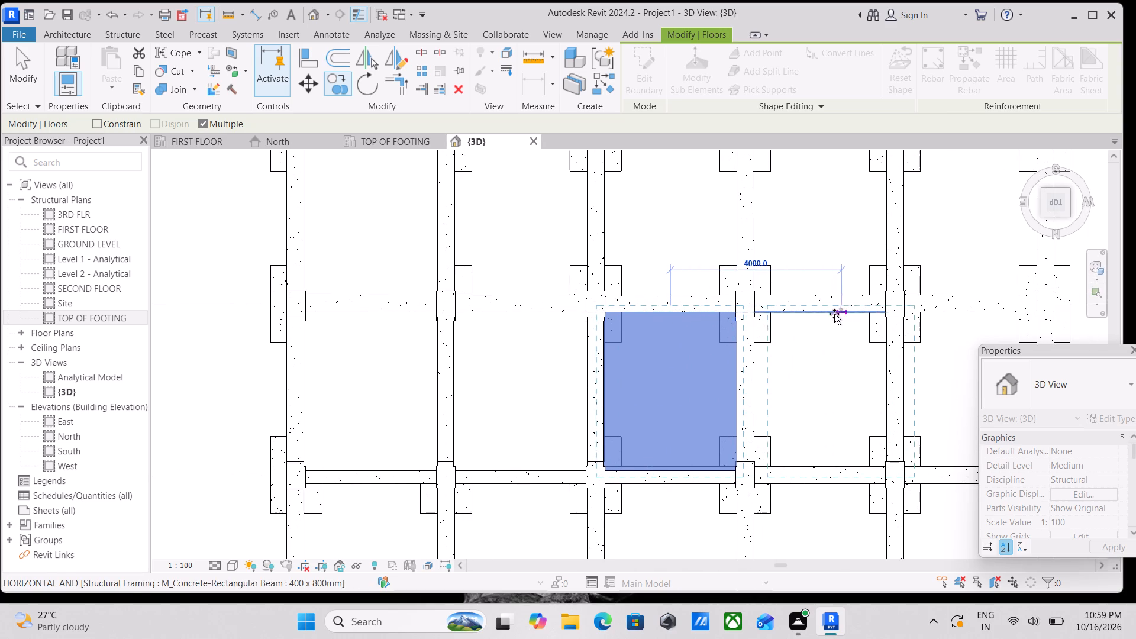
pyautogui.click(816, 311)
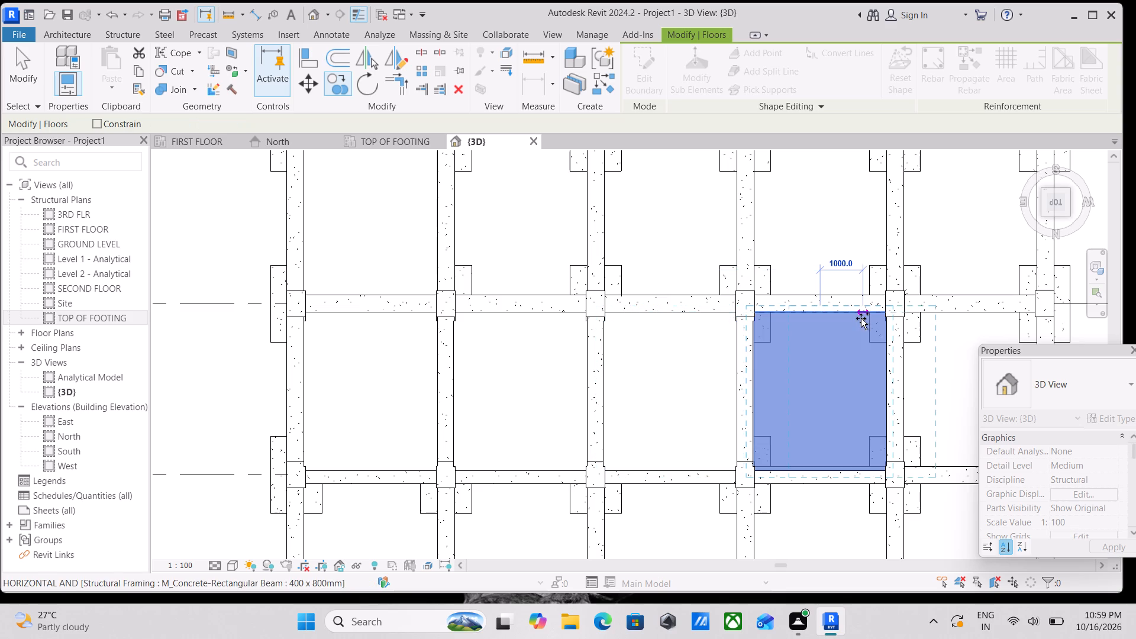
pyautogui.moveTo(861, 318); pyautogui.dragTo(687, 344, button='middle')
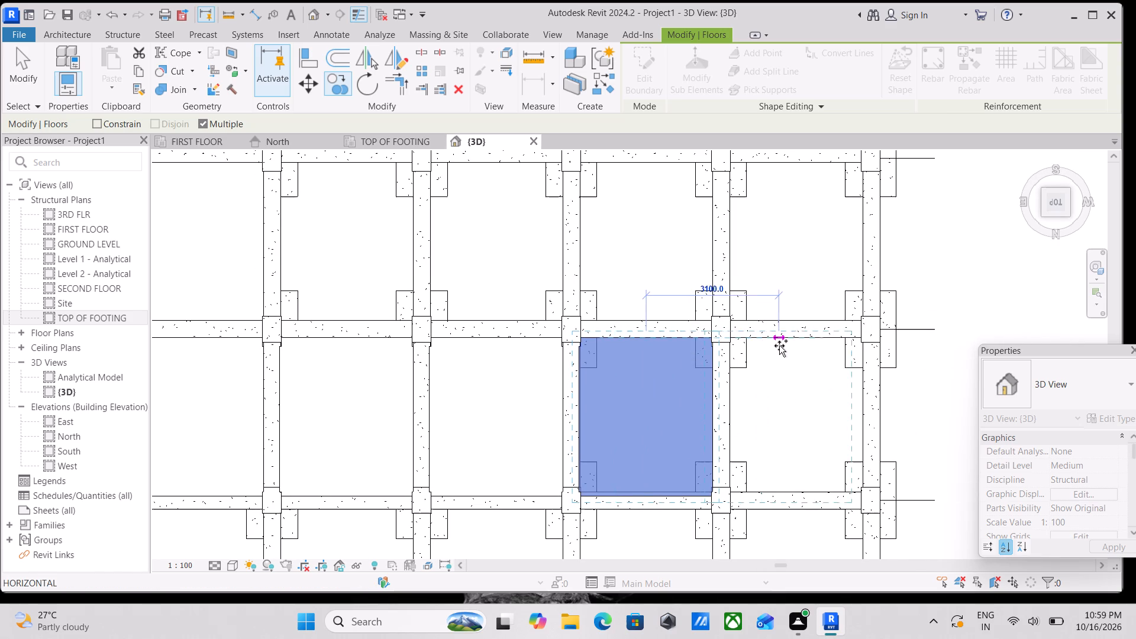
pyautogui.scroll(3, 783, 345)
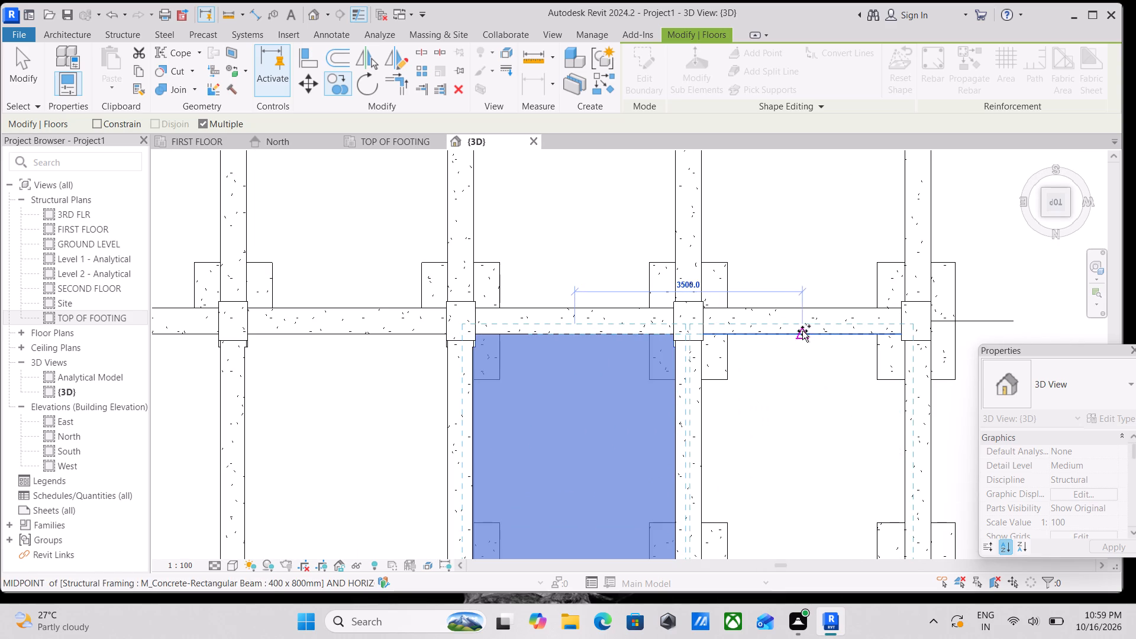
pyautogui.click(802, 331)
# Place slab copies in the top row's four empty bays, working from the far end bay back, and end the Copy command.
pyautogui.scroll(-7, 802, 331)
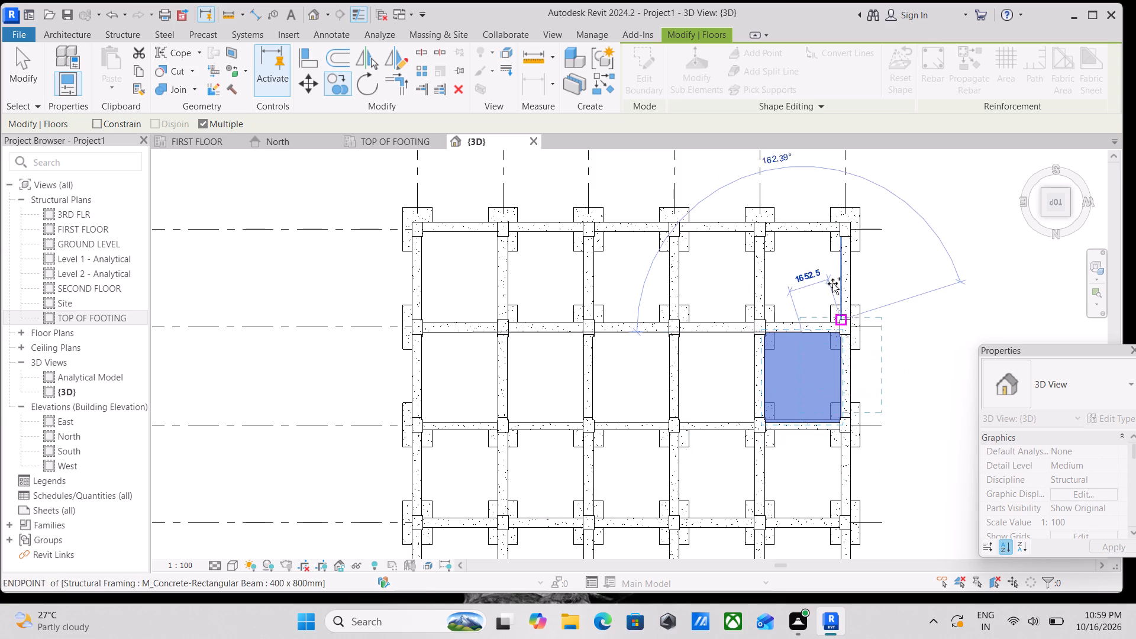
pyautogui.click(802, 232)
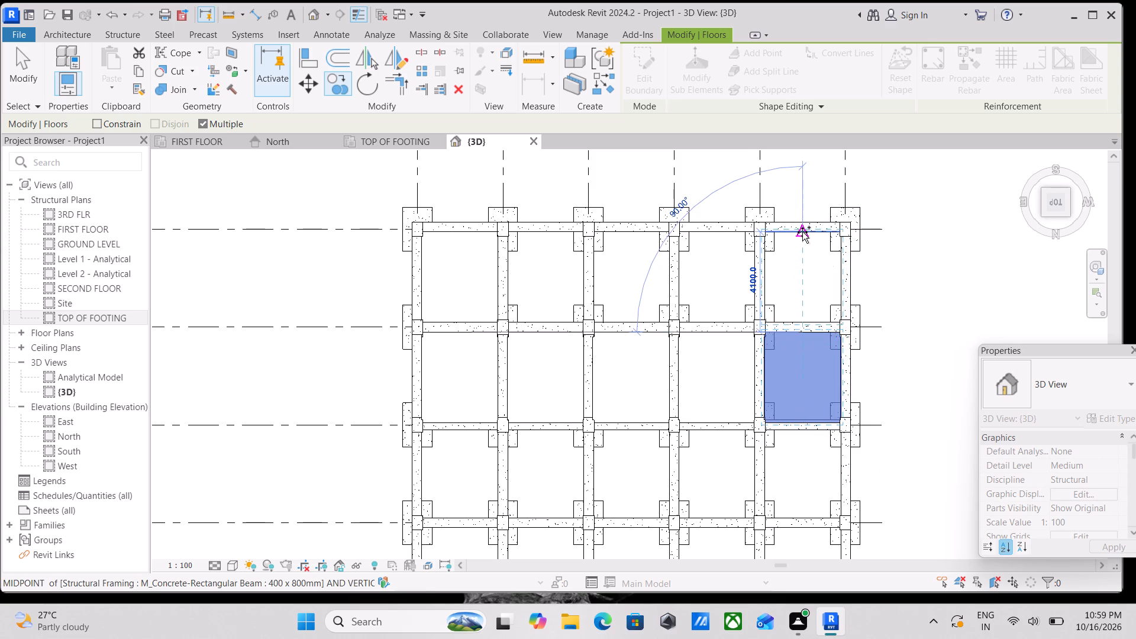
pyautogui.click(718, 233)
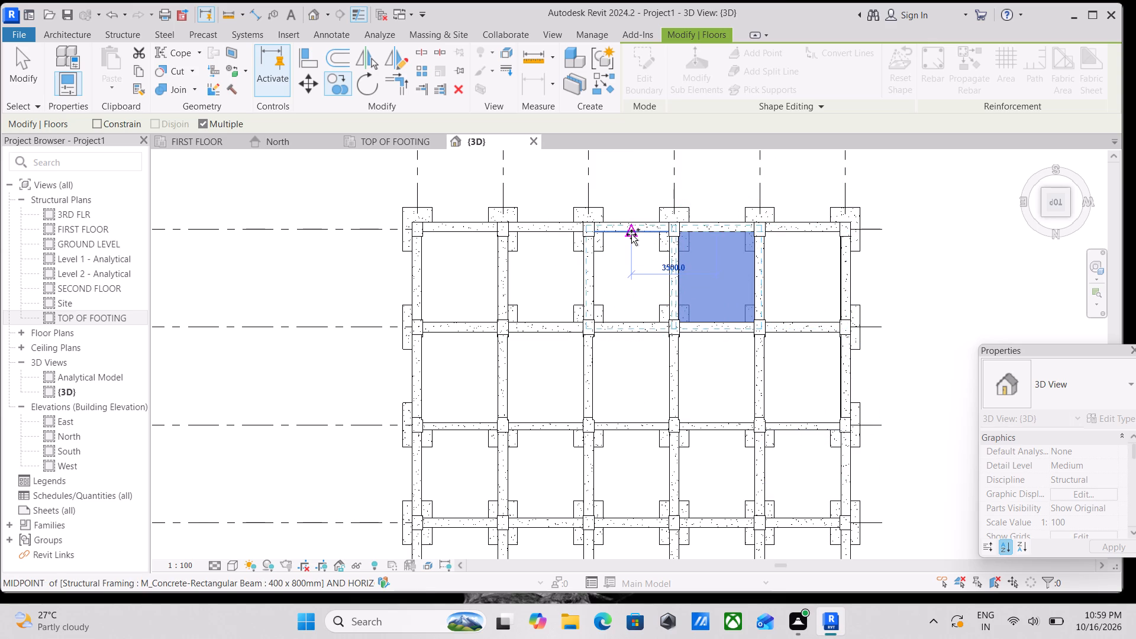
pyautogui.click(631, 234)
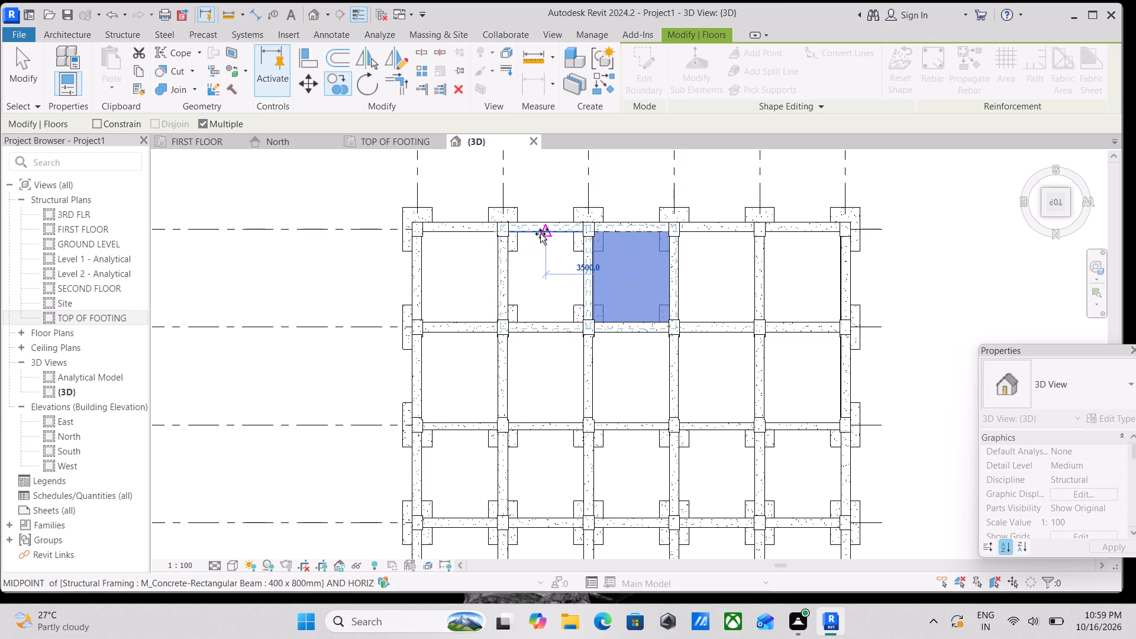
pyautogui.click(542, 232)
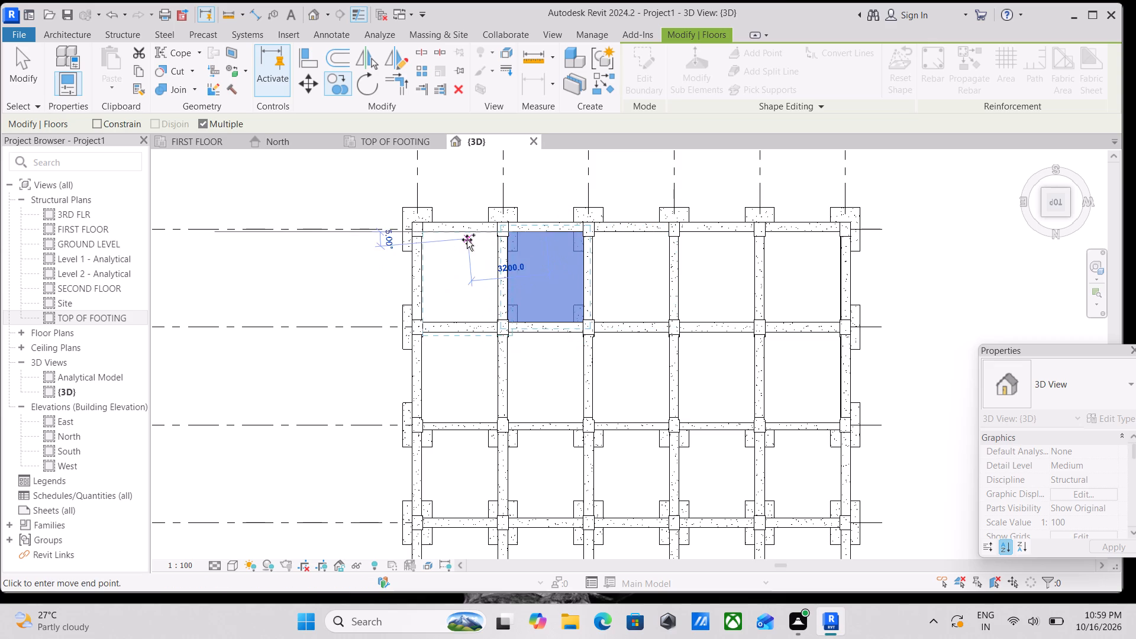
pyautogui.moveTo(480, 343); pyautogui.dragTo(489, 275, button='middle')
pyautogui.scroll(-1, 484, 309)
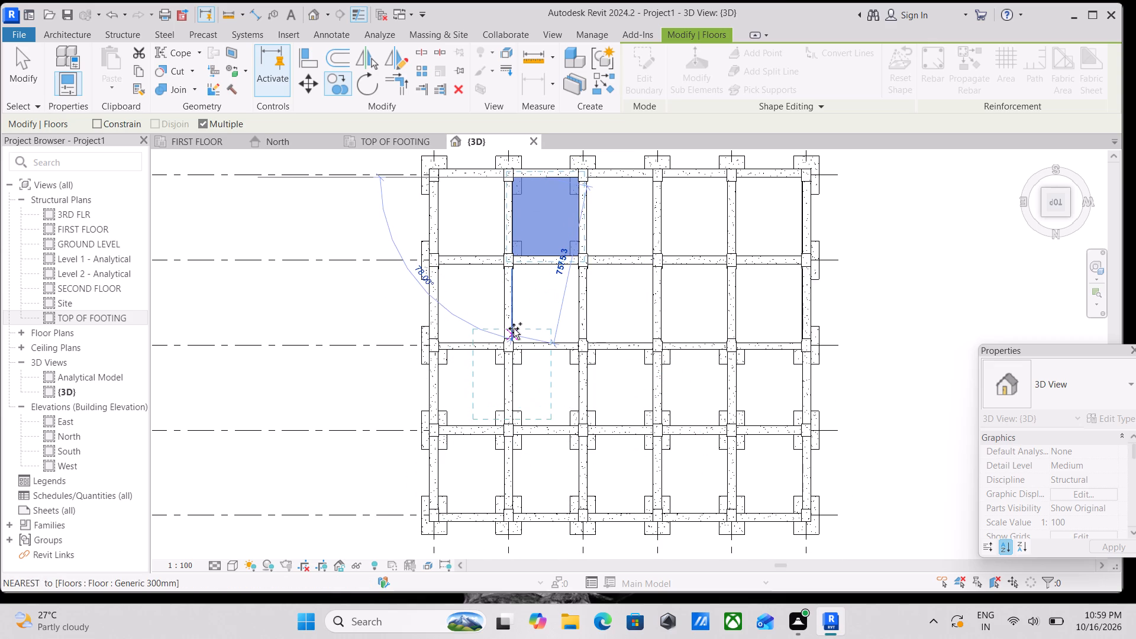
pyautogui.press('Escape')
pyautogui.press('Escape')
# Check the copied slabs by selecting the one in the end bay and the original in the upper-left corner bay.
pyautogui.scroll(3, 760, 304)
pyautogui.scroll(5, 830, 336)
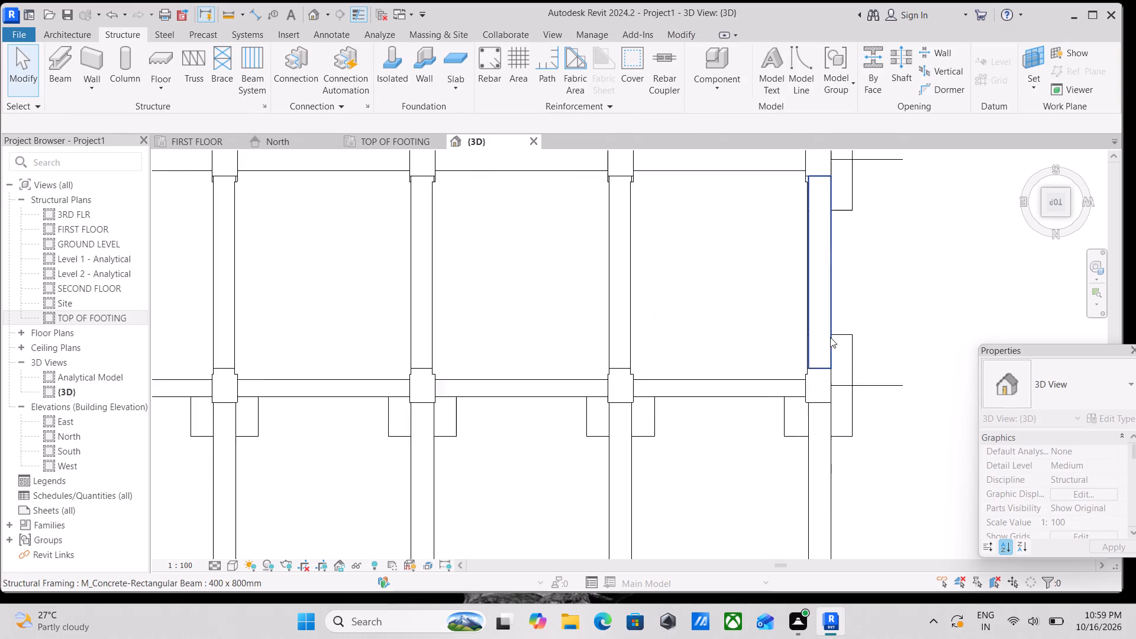
pyautogui.click(799, 331)
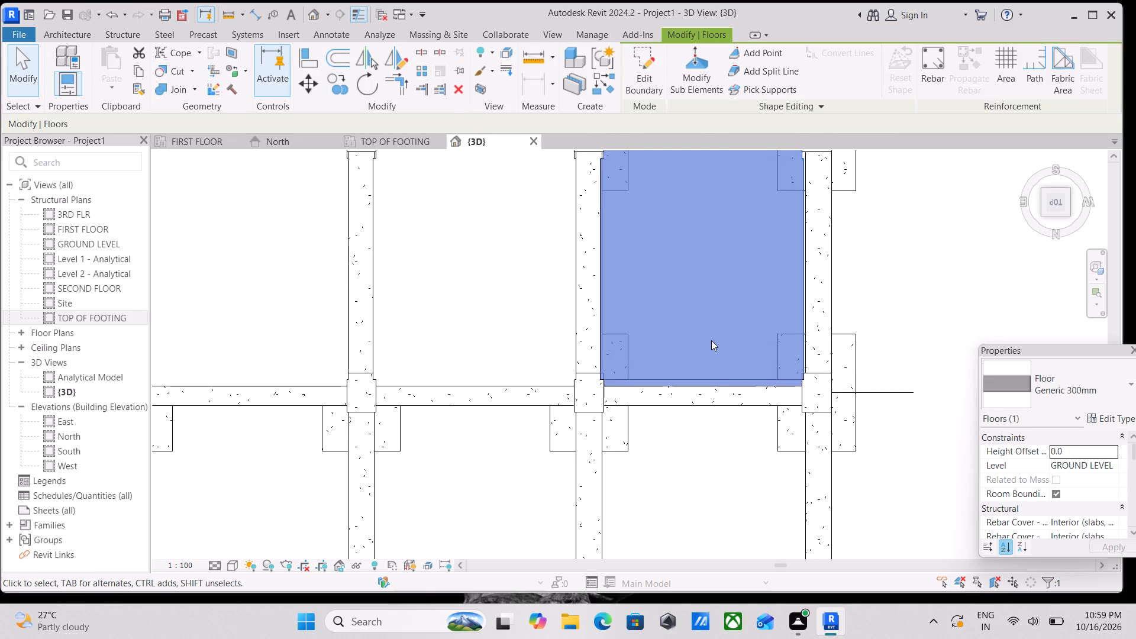
pyautogui.scroll(-1, 711, 340)
pyautogui.moveTo(711, 340); pyautogui.dragTo(825, 331, button='middle')
pyautogui.press('Escape')
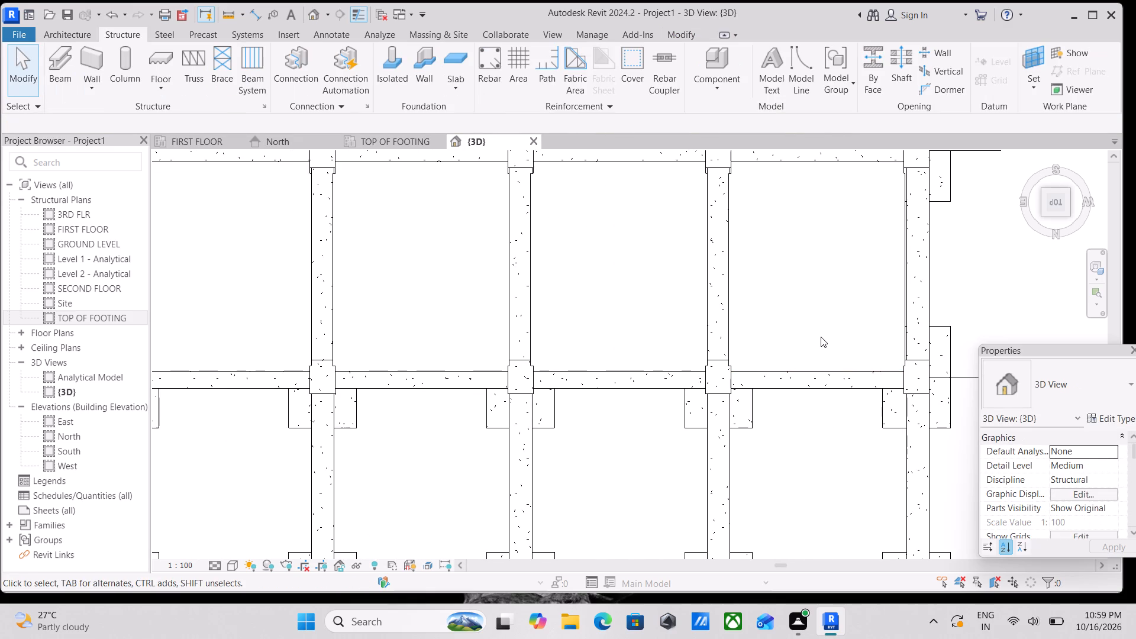
pyautogui.scroll(-4, 821, 338)
pyautogui.scroll(-2, 405, 306)
pyautogui.moveTo(405, 306); pyautogui.dragTo(548, 347, button='middle')
pyautogui.scroll(1, 548, 346)
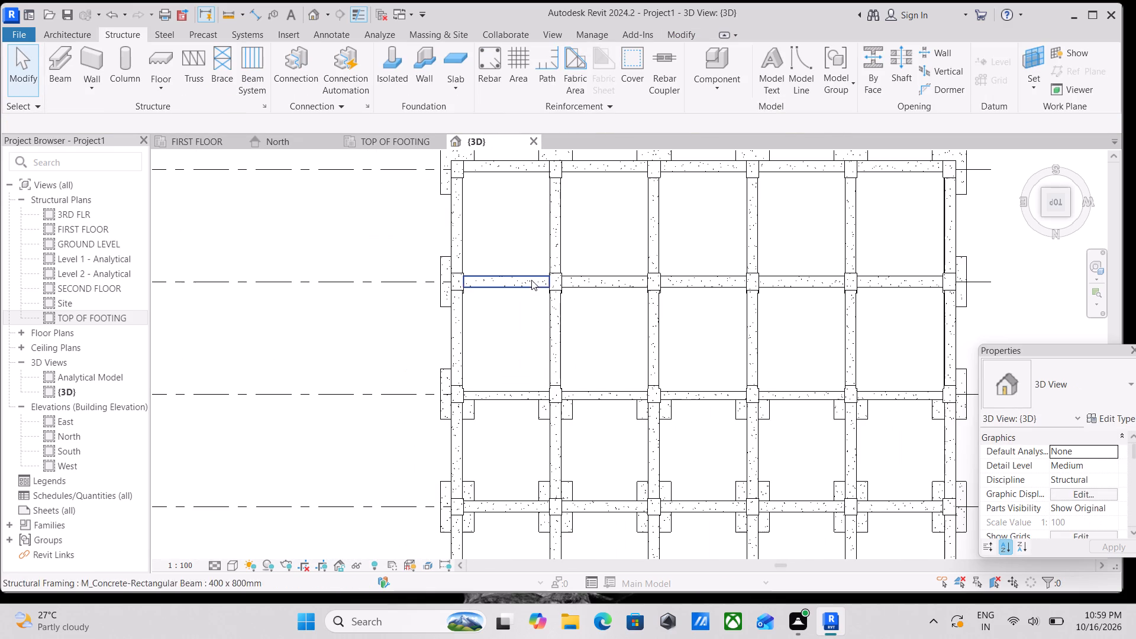
pyautogui.click(524, 272)
pyautogui.press('Escape')
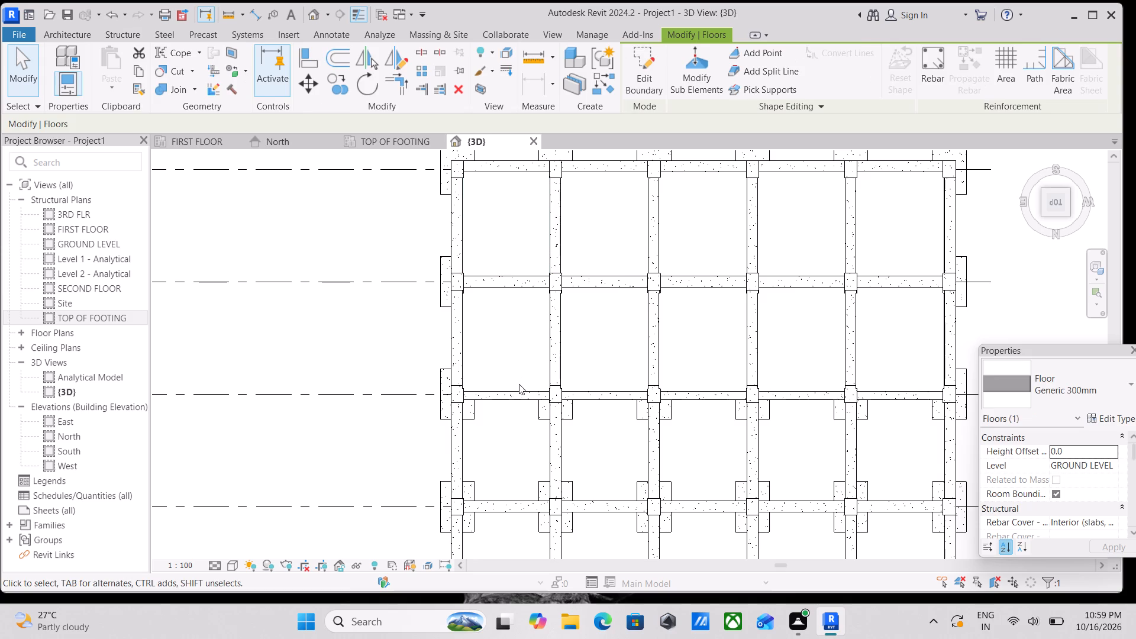
# Copy the second row's first slab down into the first bays of the third and fourth rows, from the beam's inner-edge midpoint.
pyautogui.click(516, 390)
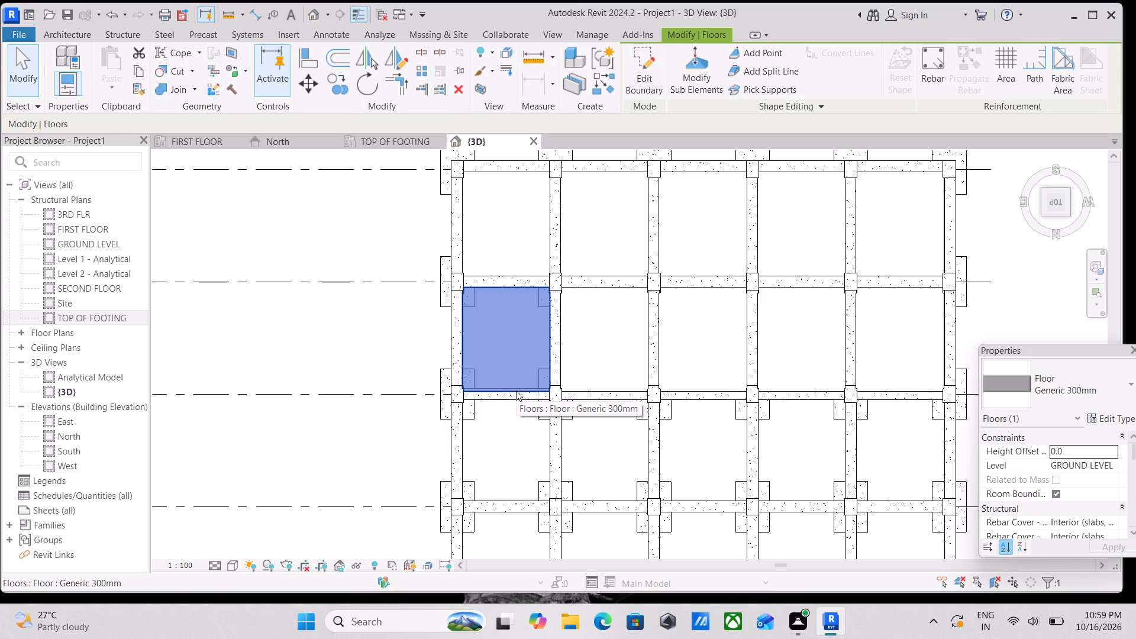
pyautogui.press('c')
pyautogui.press('o')
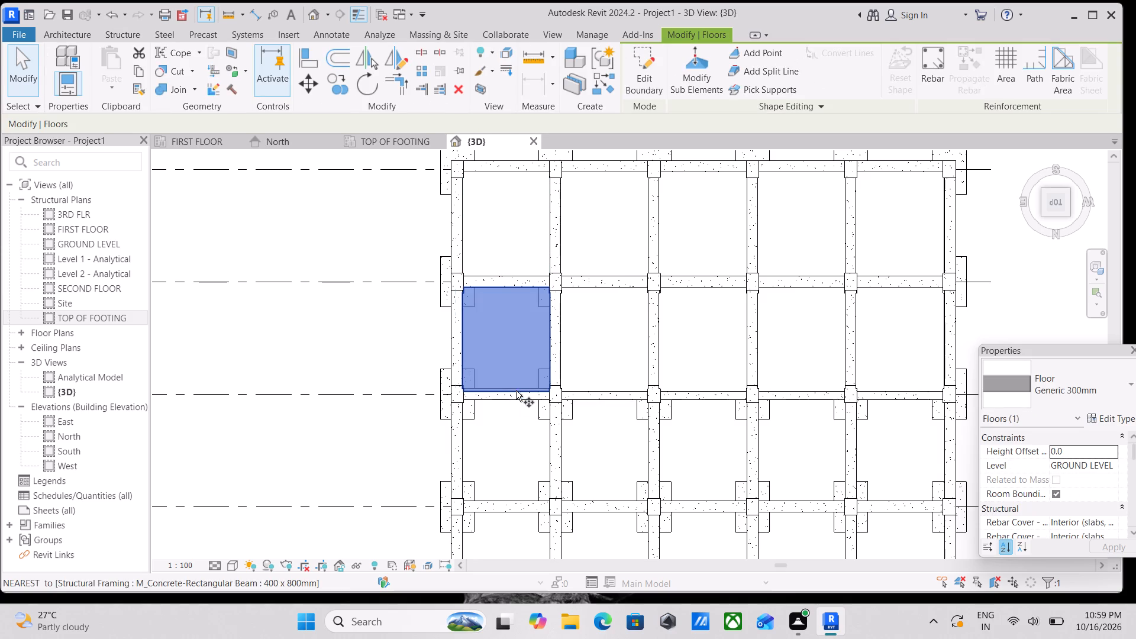
pyautogui.scroll(5, 505, 285)
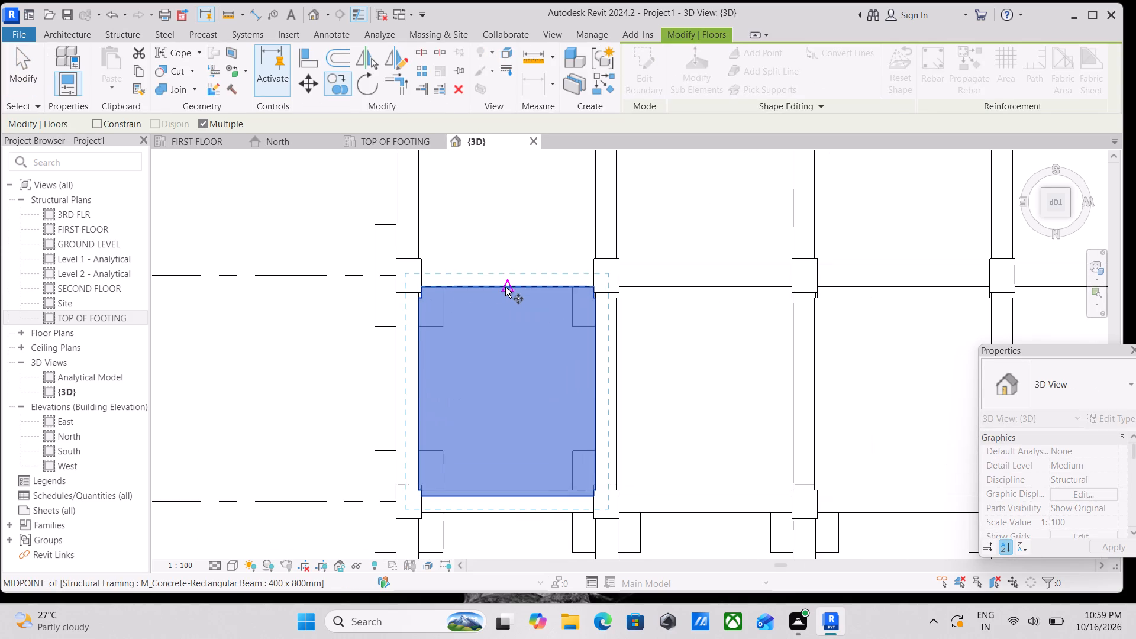
pyautogui.click(506, 284)
pyautogui.moveTo(517, 389); pyautogui.dragTo(518, 260, button='middle')
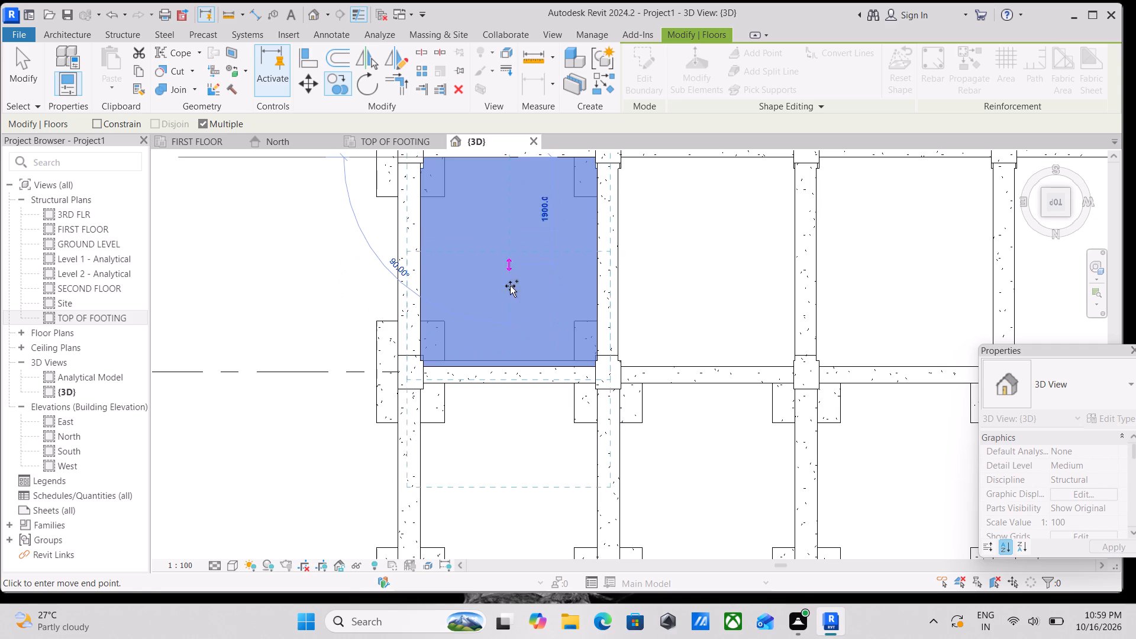
pyautogui.click(508, 384)
pyautogui.scroll(-1, 508, 384)
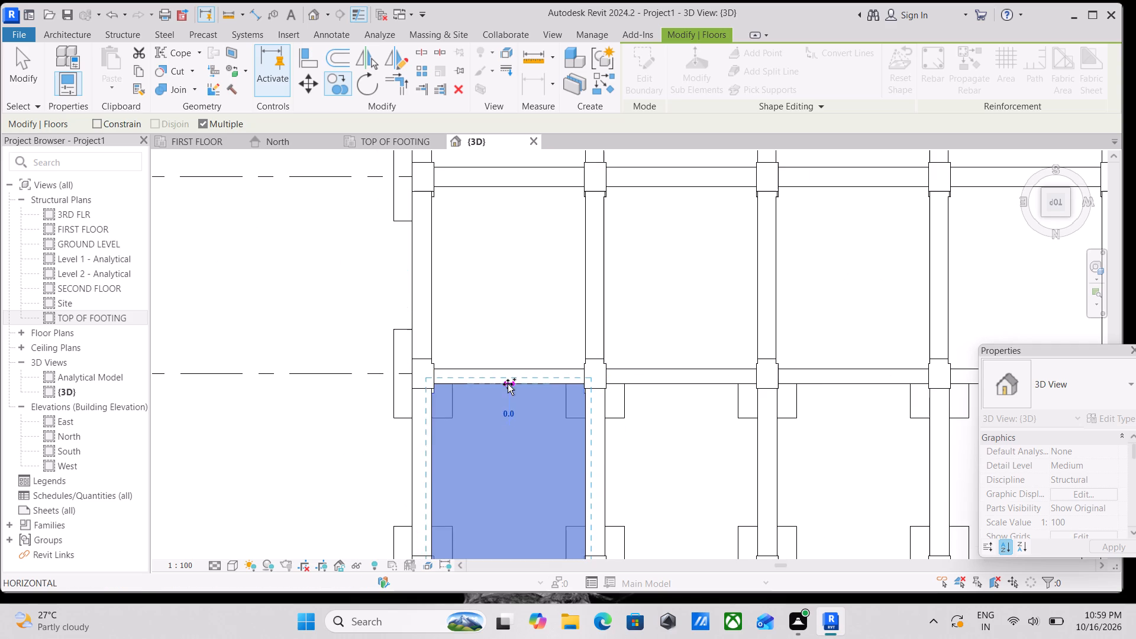
pyautogui.moveTo(508, 384); pyautogui.dragTo(509, 259, button='middle')
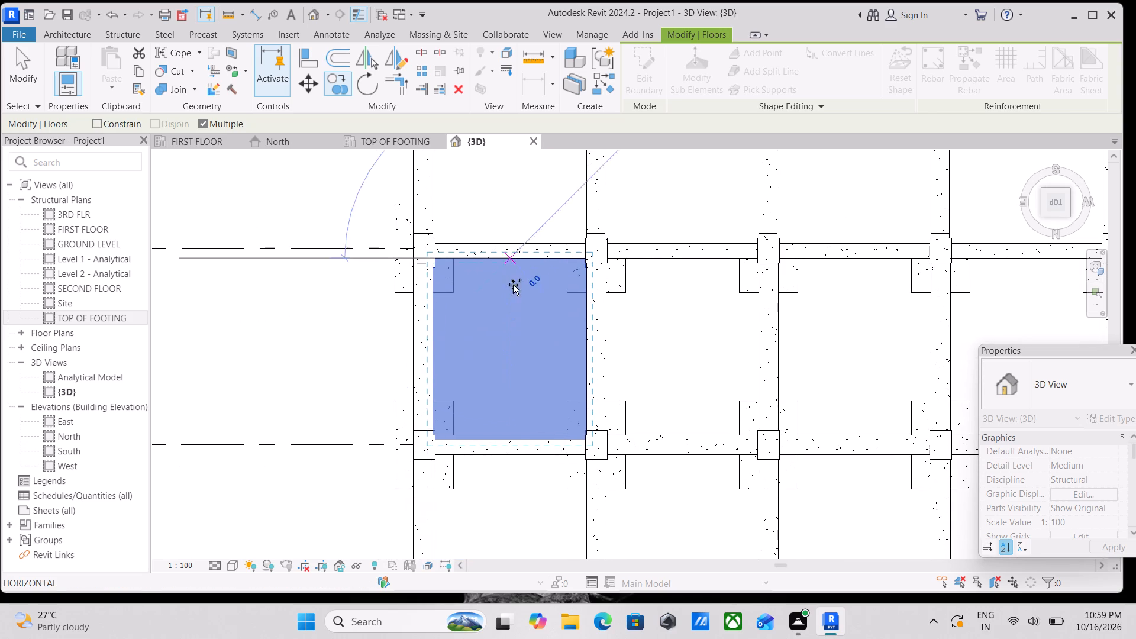
pyautogui.moveTo(520, 431); pyautogui.dragTo(532, 333, button='middle')
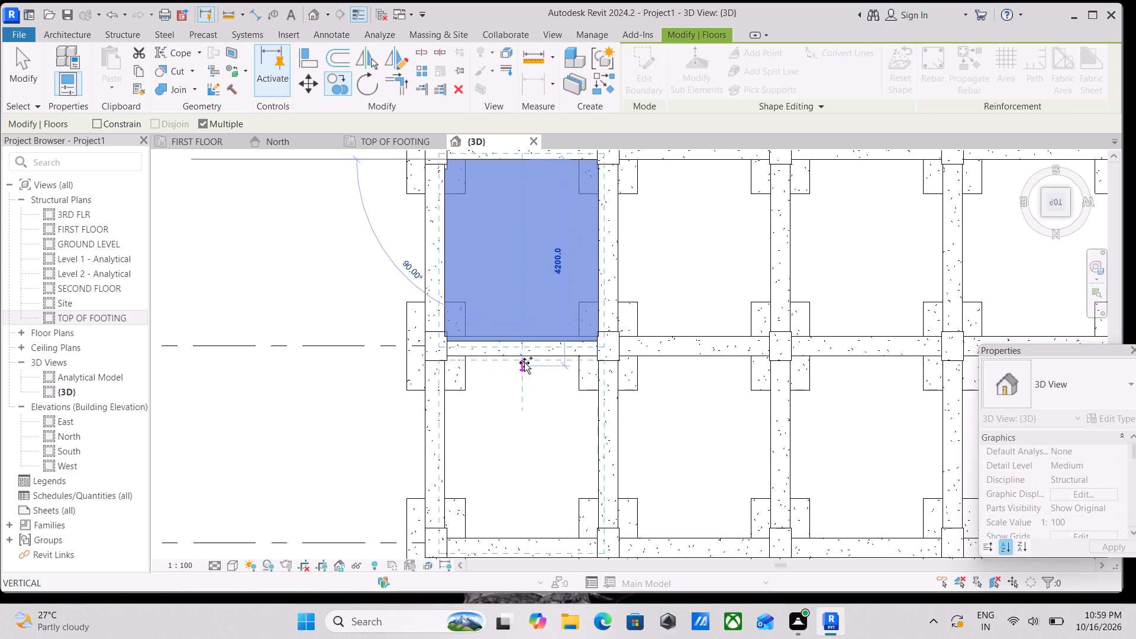
pyautogui.click(524, 358)
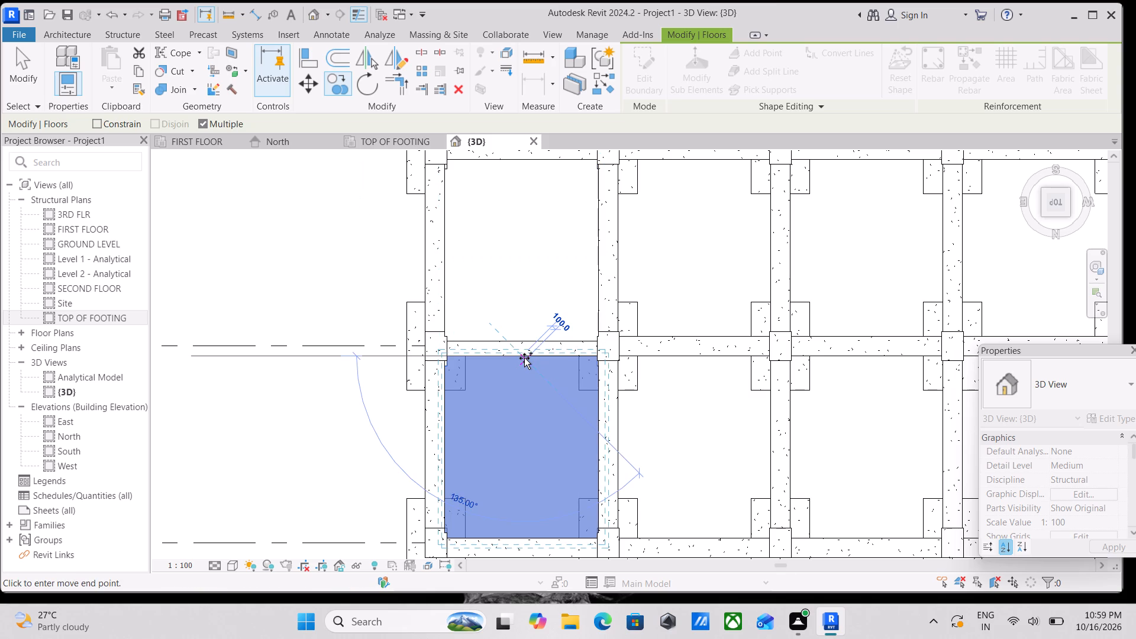
# Place slab copies in the second bays of the fourth and third rows, using the beam inner-edge midpoints at 3500 mm and 4000 mm offsets.
pyautogui.scroll(-2, 524, 359)
pyautogui.moveTo(524, 362); pyautogui.dragTo(514, 308, button='middle')
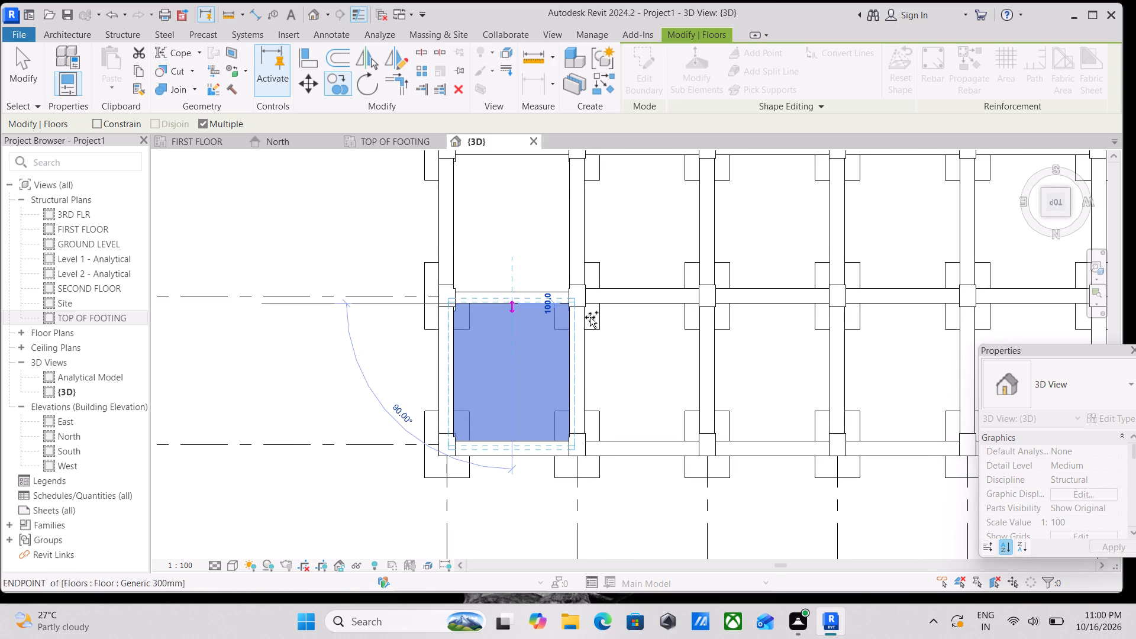
pyautogui.scroll(1, 631, 304)
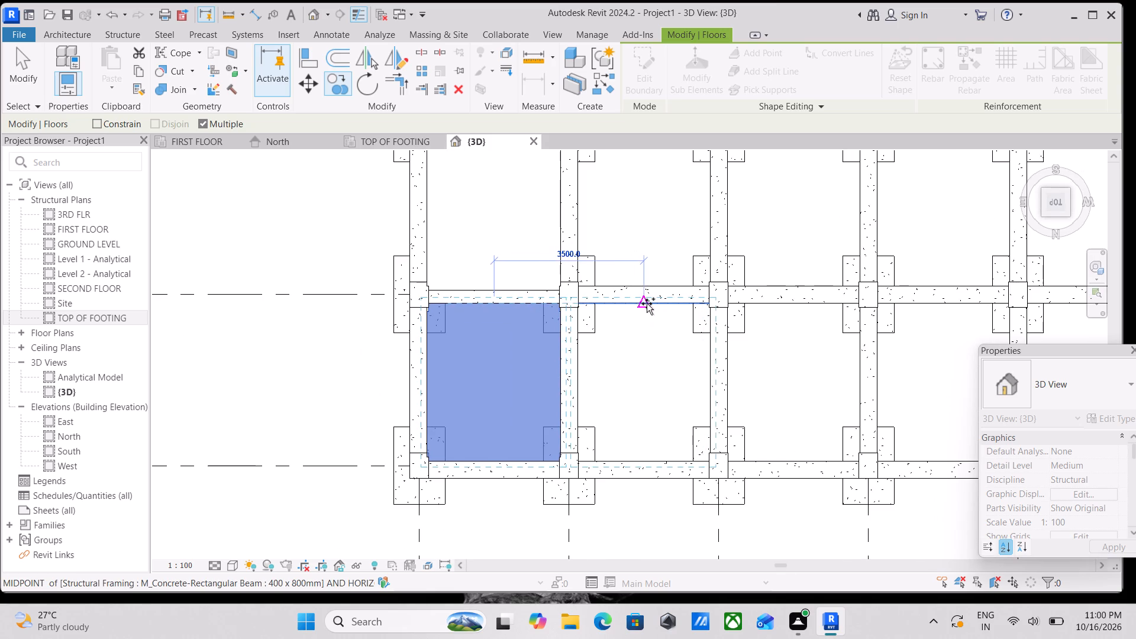
pyautogui.click(644, 304)
pyautogui.moveTo(644, 304); pyautogui.dragTo(683, 504, button='middle')
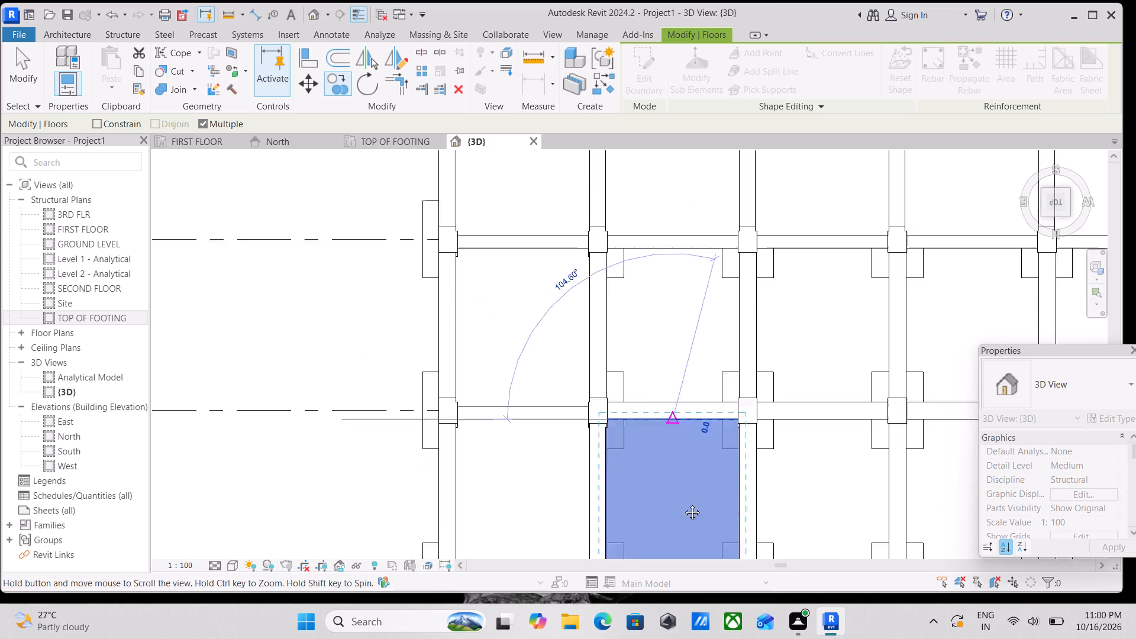
pyautogui.moveTo(683, 504); pyautogui.dragTo(685, 512, button='middle')
pyautogui.click(686, 343)
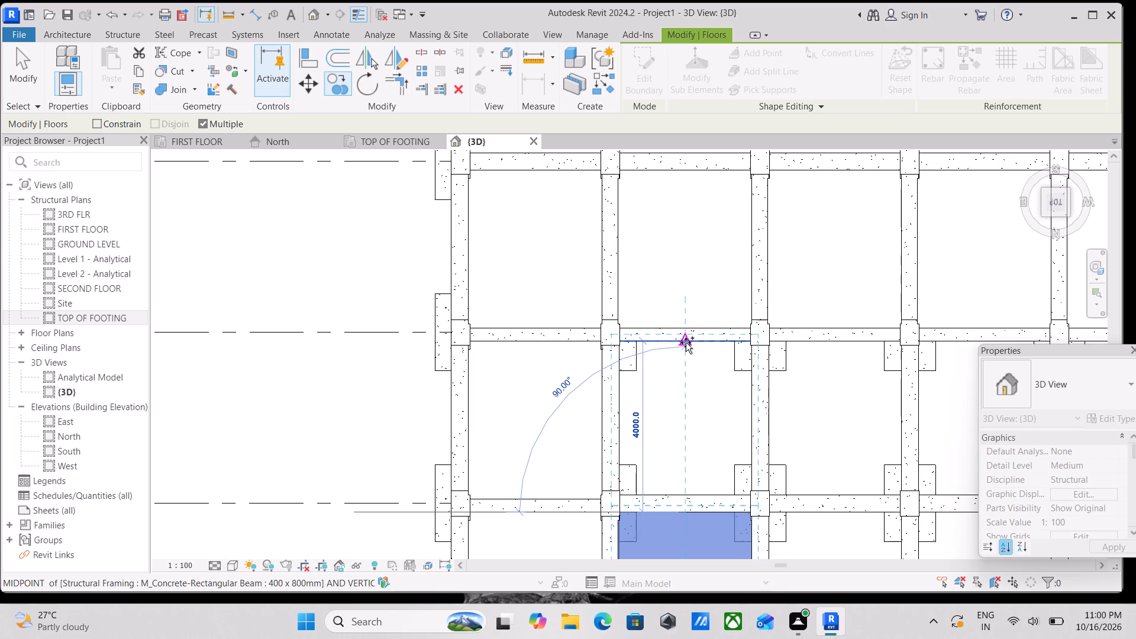
# Place slab copies in the third bays of the third and fourth rows, snapping to the beams' inner-edge midpoints.
pyautogui.moveTo(686, 343); pyautogui.dragTo(693, 488, button='middle')
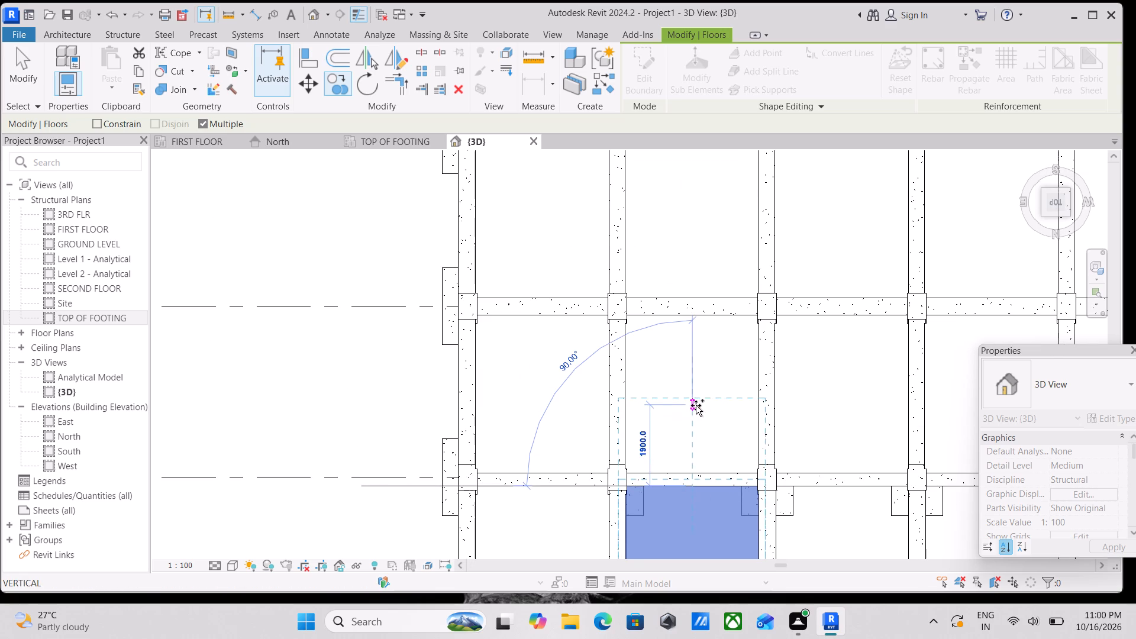
pyautogui.scroll(-2, 696, 406)
pyautogui.moveTo(796, 481); pyautogui.dragTo(641, 408, button='middle')
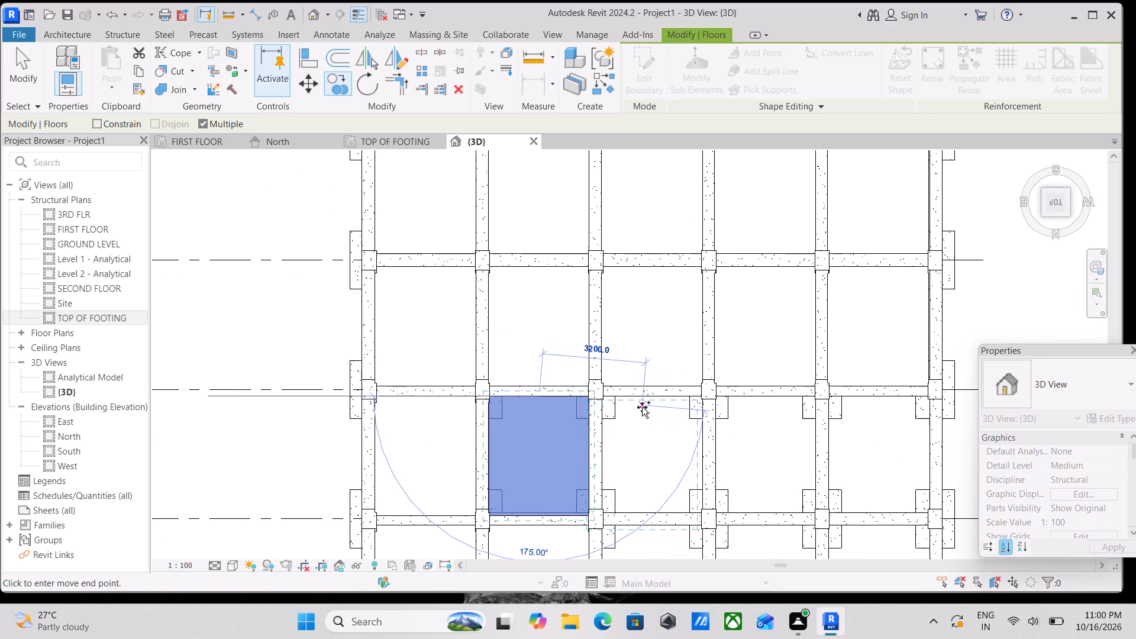
pyautogui.scroll(3, 642, 407)
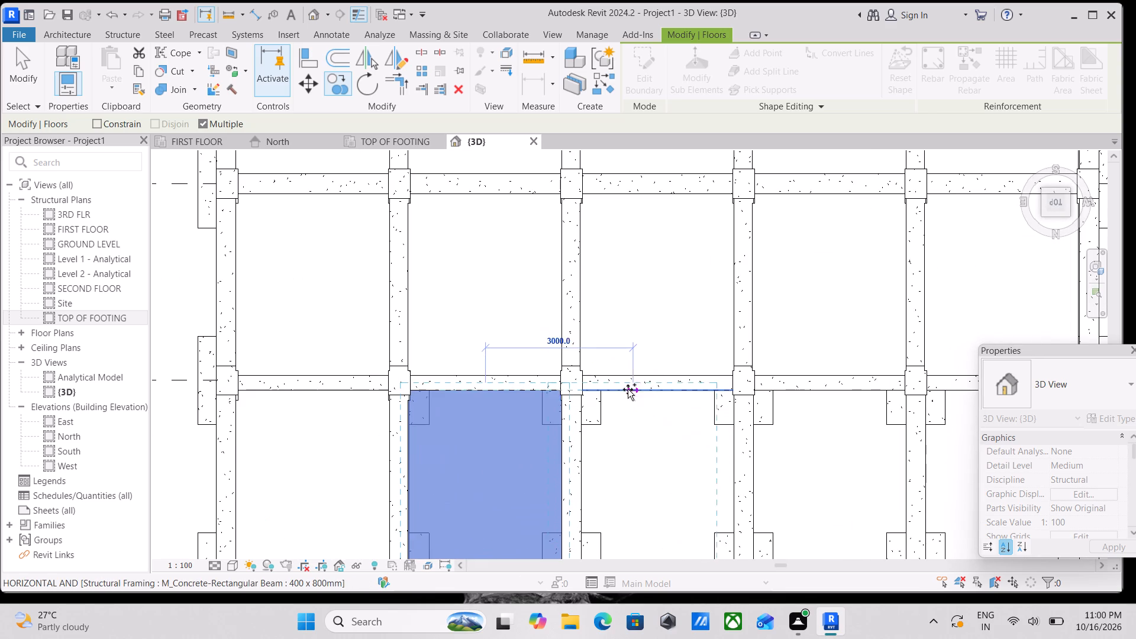
pyautogui.click(657, 392)
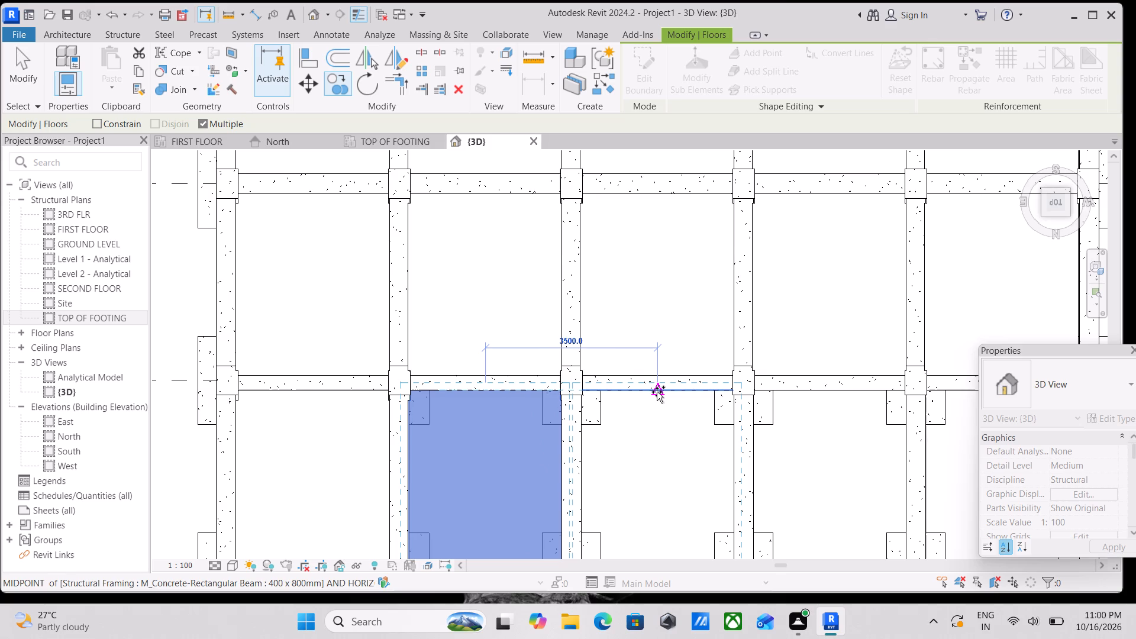
pyautogui.scroll(-2, 657, 392)
pyautogui.moveTo(657, 392); pyautogui.dragTo(632, 319, button='middle')
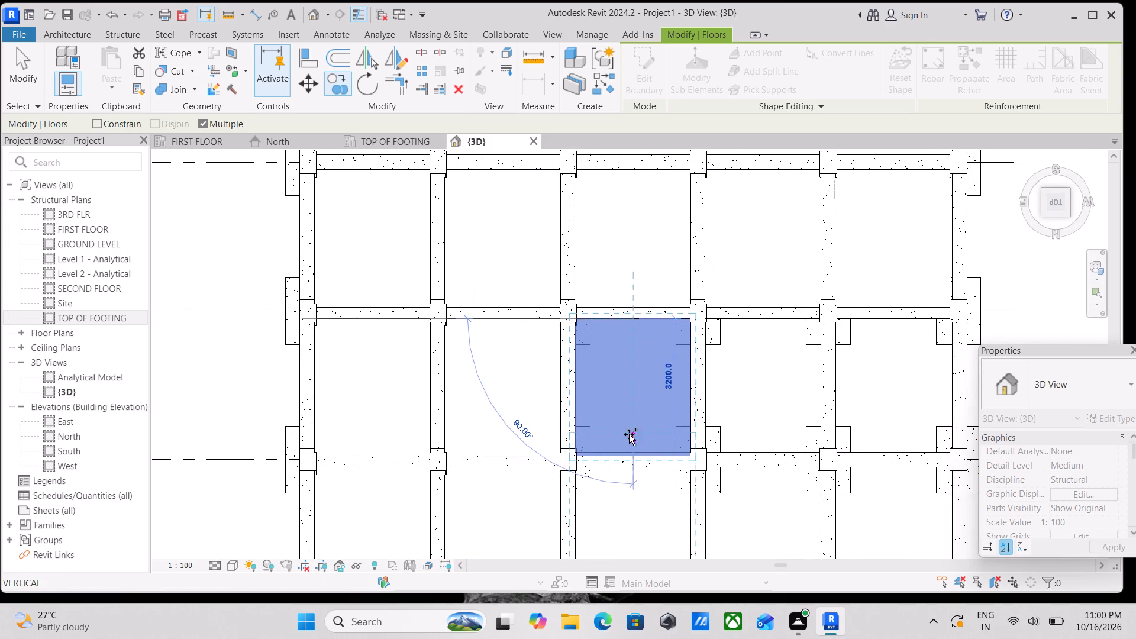
pyautogui.moveTo(628, 433); pyautogui.dragTo(617, 284, button='middle')
pyautogui.scroll(3, 614, 320)
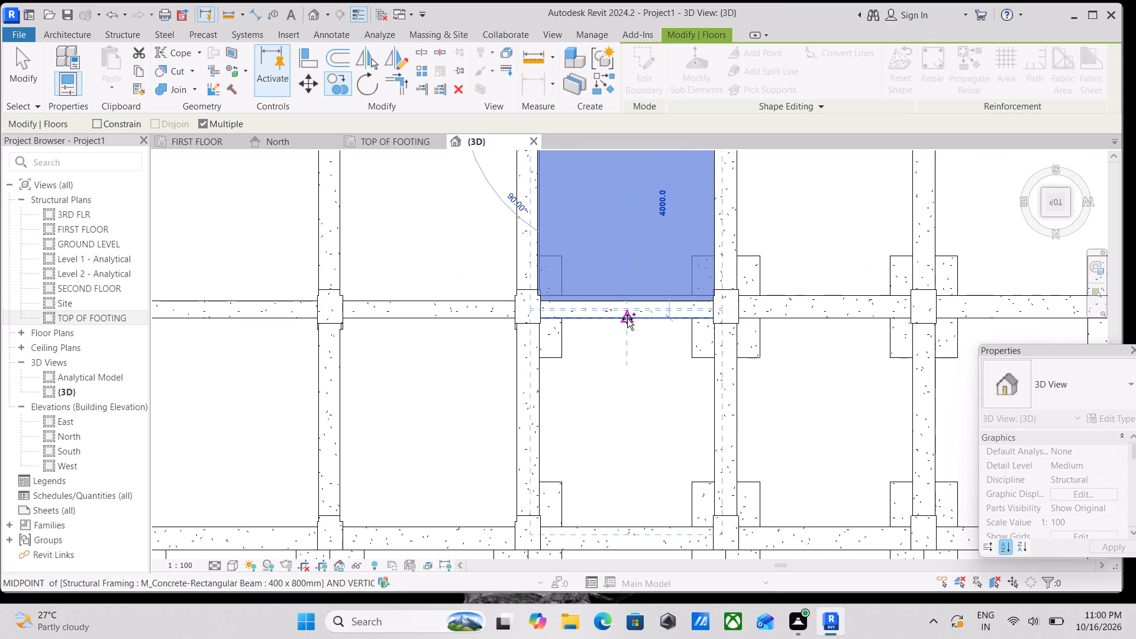
pyautogui.click(627, 319)
# Place slab copies in the fourth row's remaining two bays, using the beam midpoints at 3500 mm spacing.
pyautogui.scroll(-3, 637, 320)
pyautogui.moveTo(638, 321); pyautogui.dragTo(464, 346, button='middle')
pyautogui.scroll(1, 472, 347)
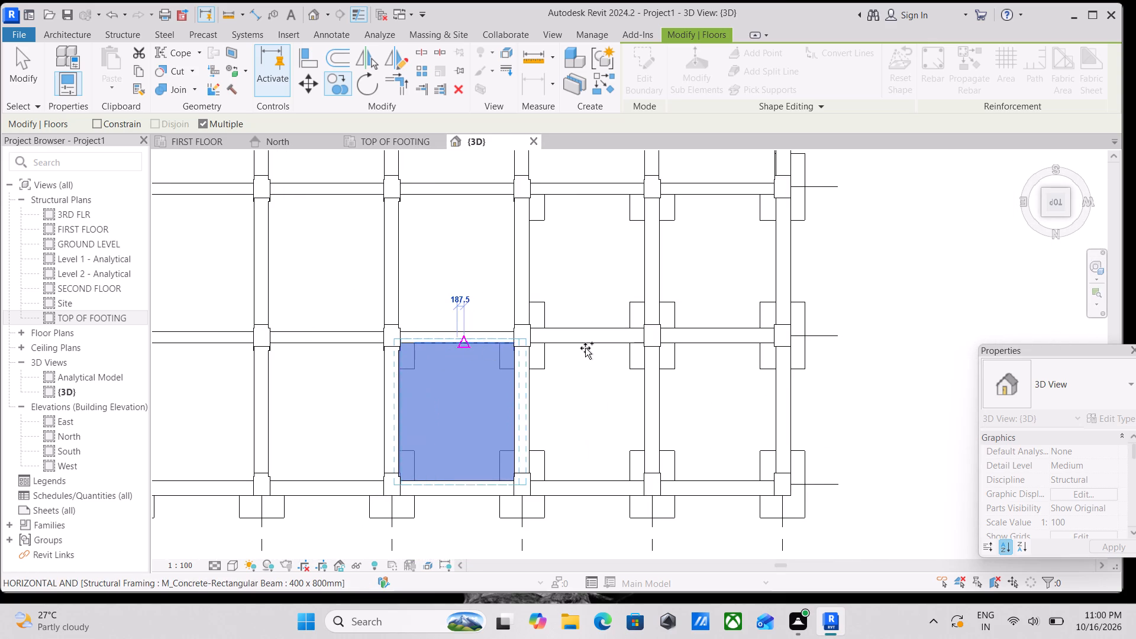
pyautogui.click(602, 340)
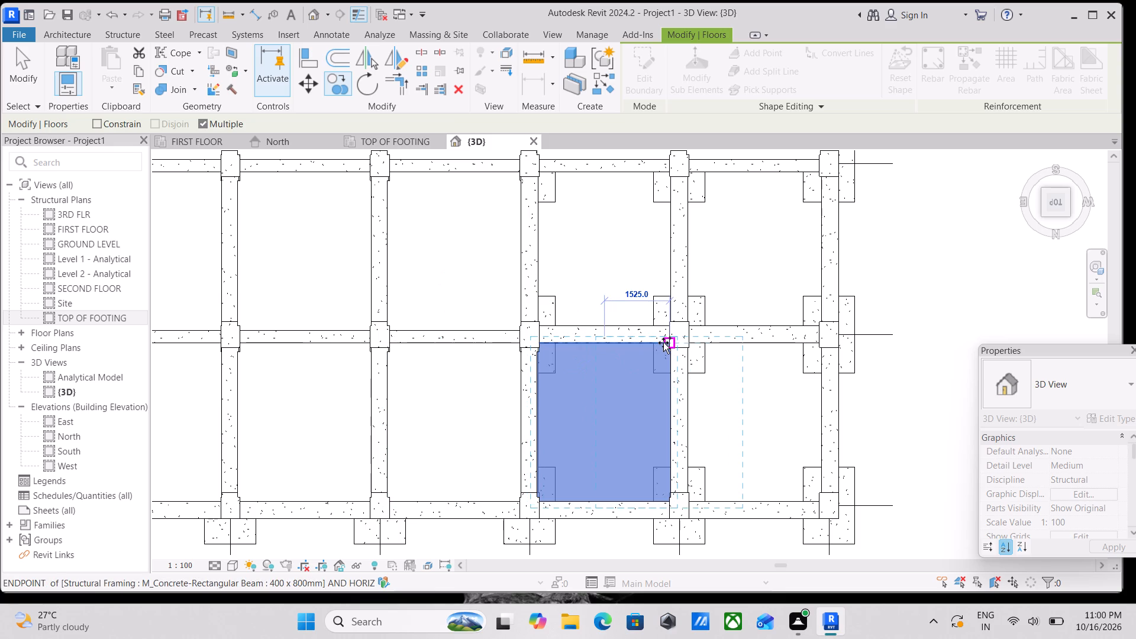
pyautogui.moveTo(663, 343); pyautogui.dragTo(547, 343, button='middle')
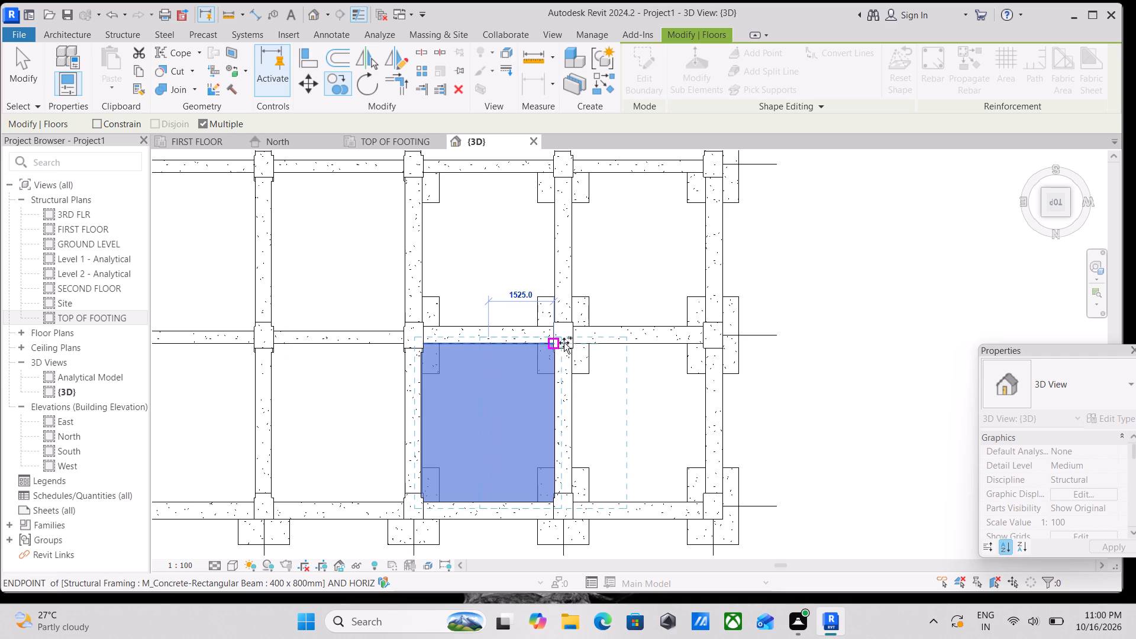
pyautogui.click(634, 343)
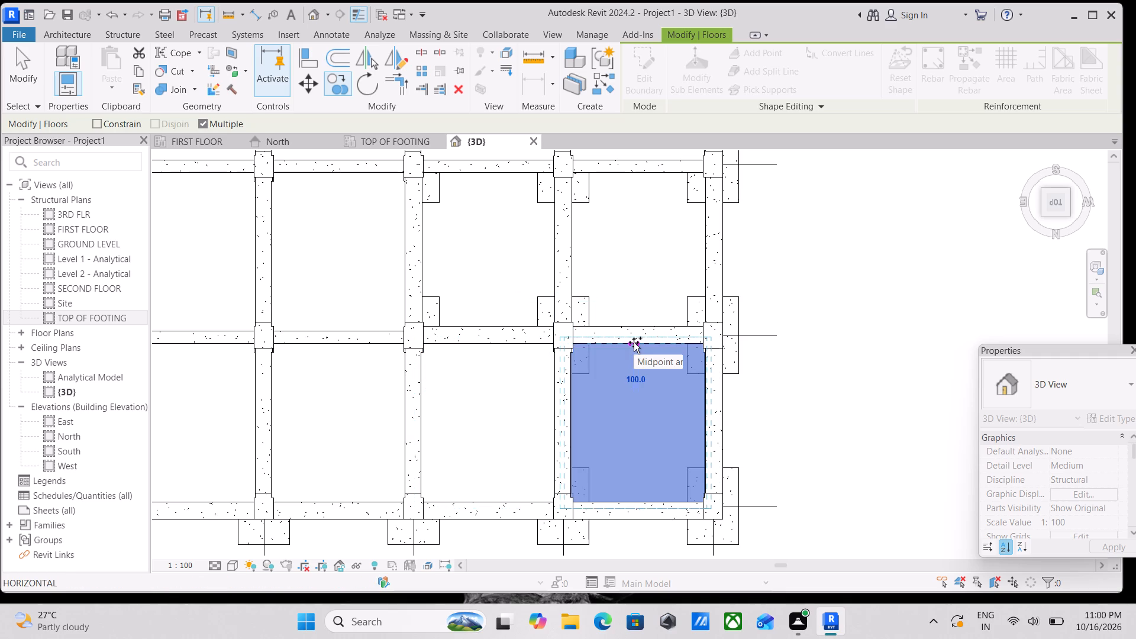
# Place slab copies in the third row's fifth and fourth bays at the beam midpoints, and end the Copy command.
pyautogui.moveTo(634, 343); pyautogui.dragTo(664, 457, button='middle')
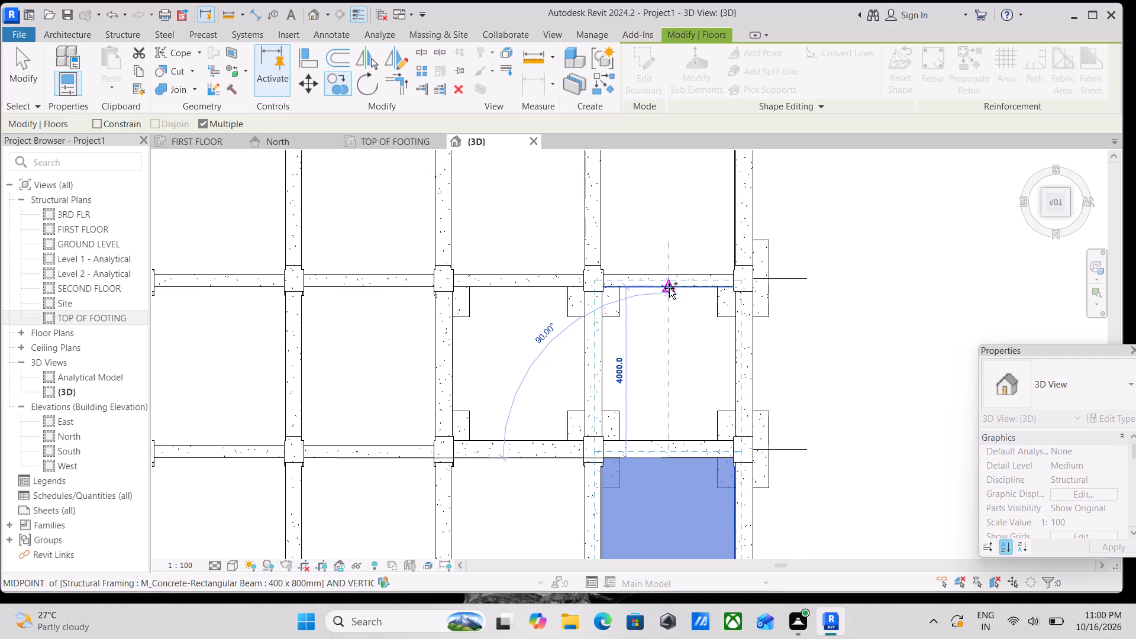
pyautogui.click(669, 288)
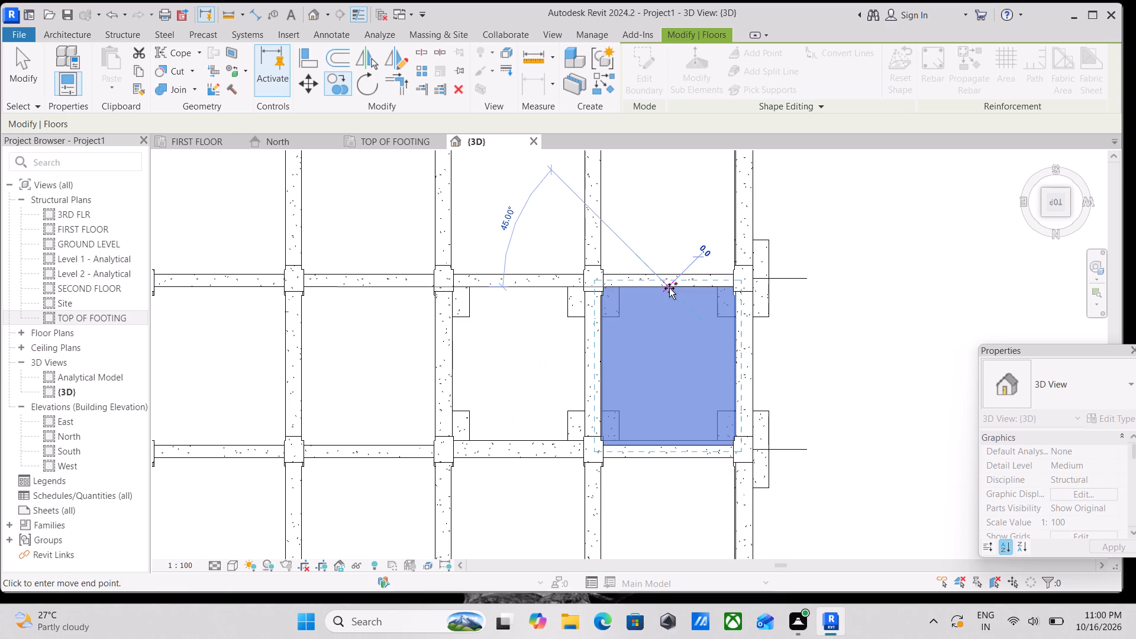
pyautogui.click(517, 288)
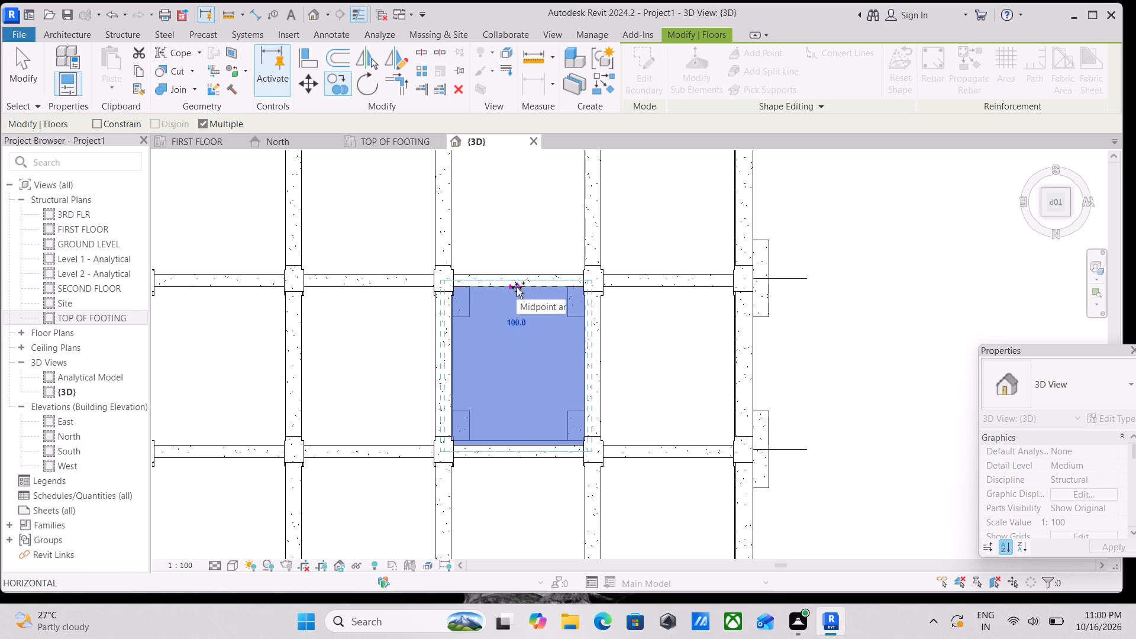
pyautogui.moveTo(418, 317); pyautogui.dragTo(621, 346, button='middle')
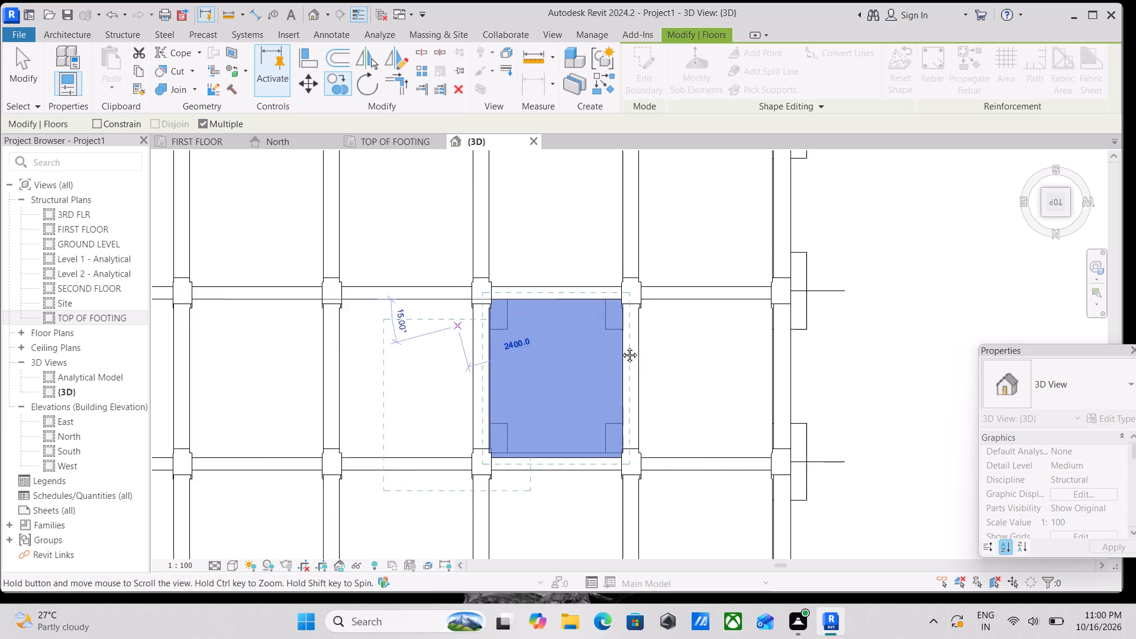
pyautogui.moveTo(621, 346); pyautogui.dragTo(702, 360, button='middle')
pyautogui.scroll(-2, 498, 356)
pyautogui.moveTo(498, 356); pyautogui.dragTo(574, 478, button='middle')
pyautogui.scroll(1, 575, 478)
pyautogui.scroll(-4, 592, 446)
pyautogui.scroll(-3, 689, 425)
pyautogui.moveTo(685, 410); pyautogui.dragTo(664, 304, button='middle')
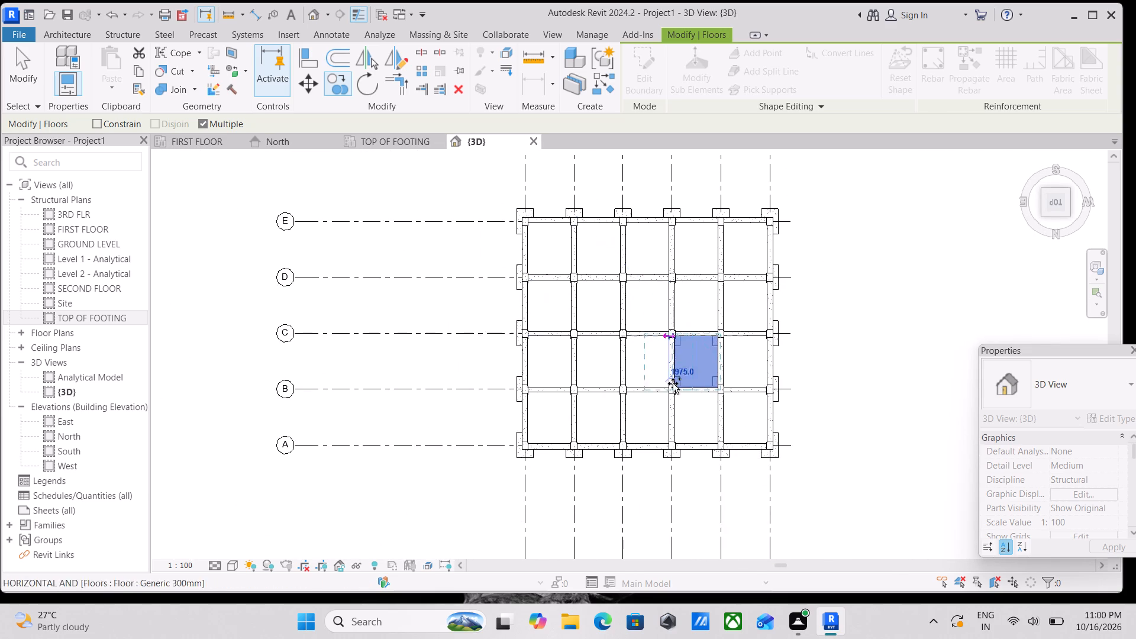
pyautogui.scroll(5, 673, 390)
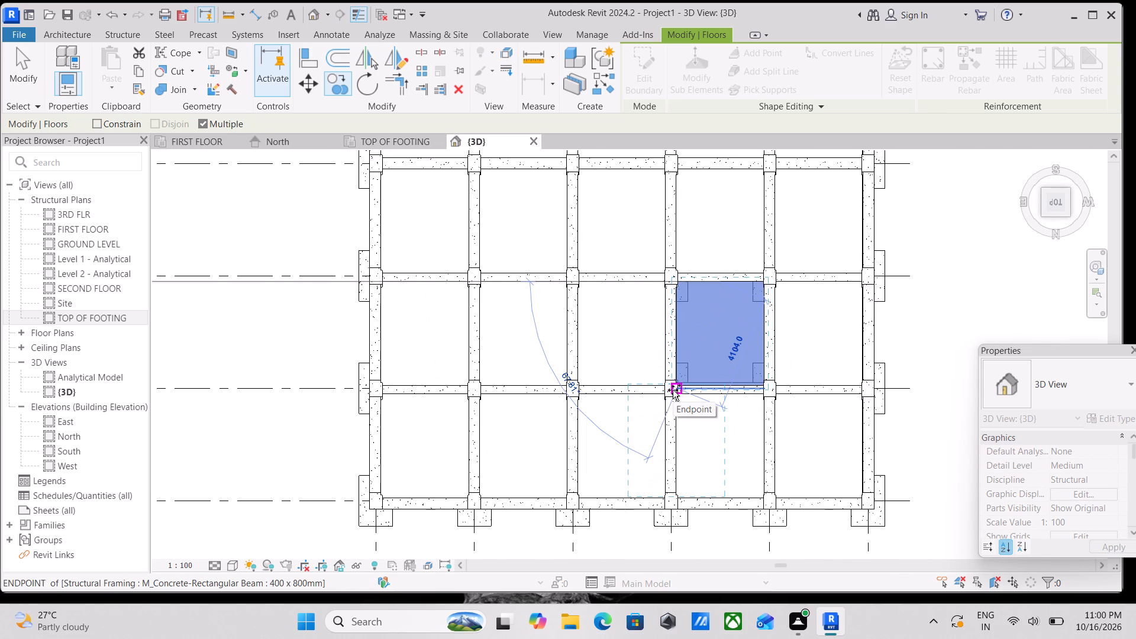
pyautogui.press('Escape')
pyautogui.scroll(-2, 671, 377)
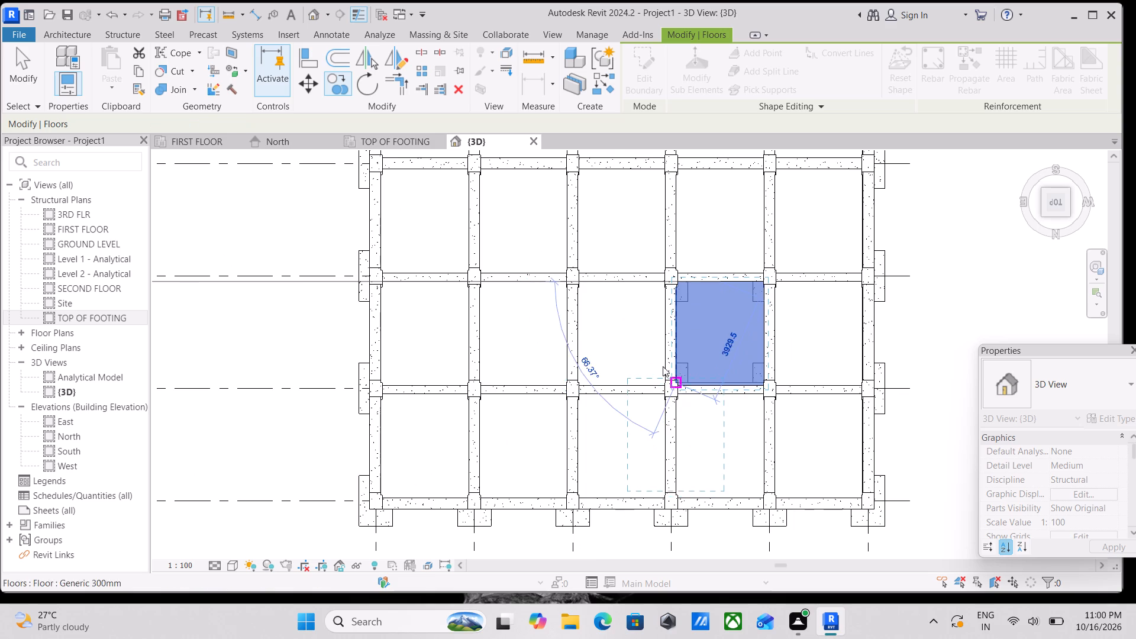
pyautogui.press('Escape')
pyautogui.scroll(-1, 663, 366)
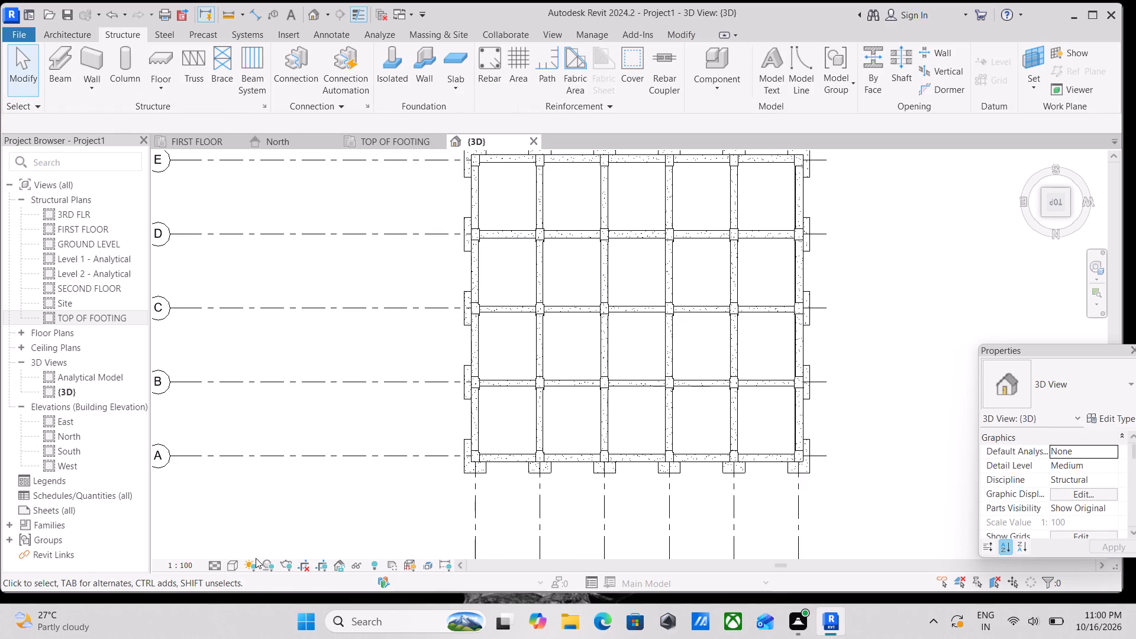
# Set the 3D view's visual style to Shaded.
pyautogui.click(233, 560)
pyautogui.click(263, 508)
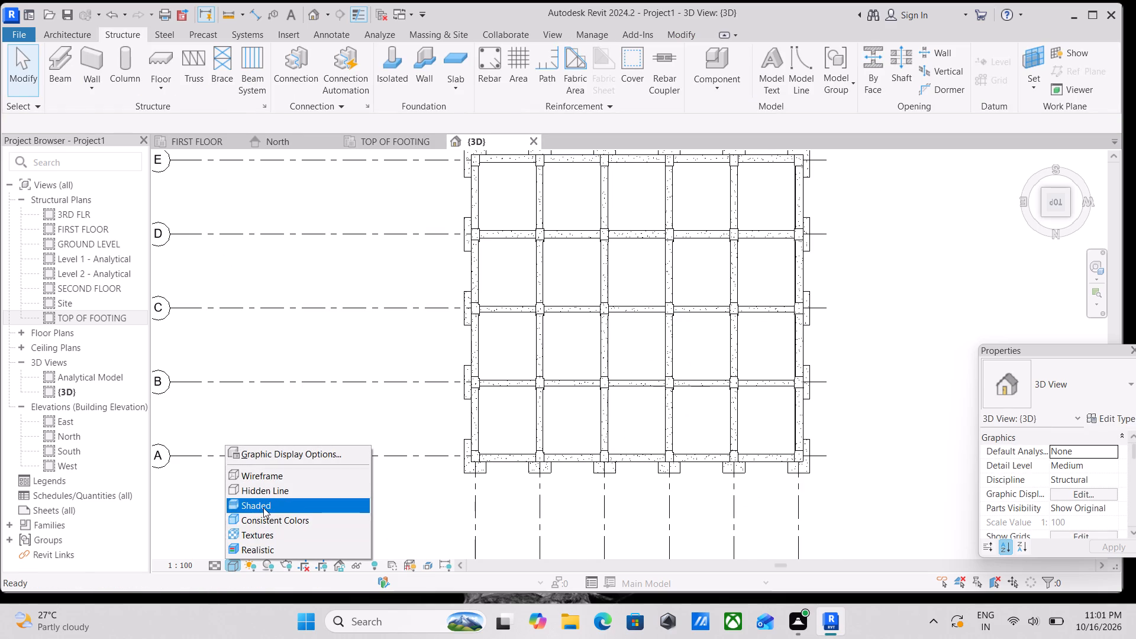
# Examine the shaded model from above, the side and below, checking slab coverage between the beams and the columns and footings.
pyautogui.scroll(3, 544, 428)
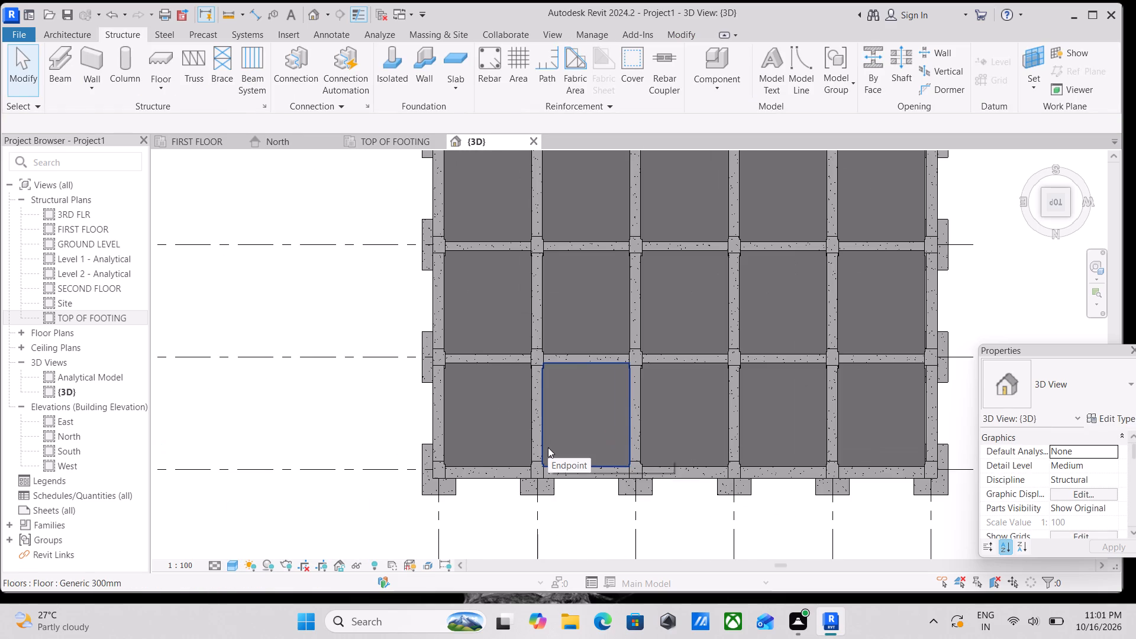
pyautogui.keyDown('shift'); pyautogui.moveTo(537, 490); pyautogui.dragTo(578, 435, button='middle'); pyautogui.keyUp('shift')
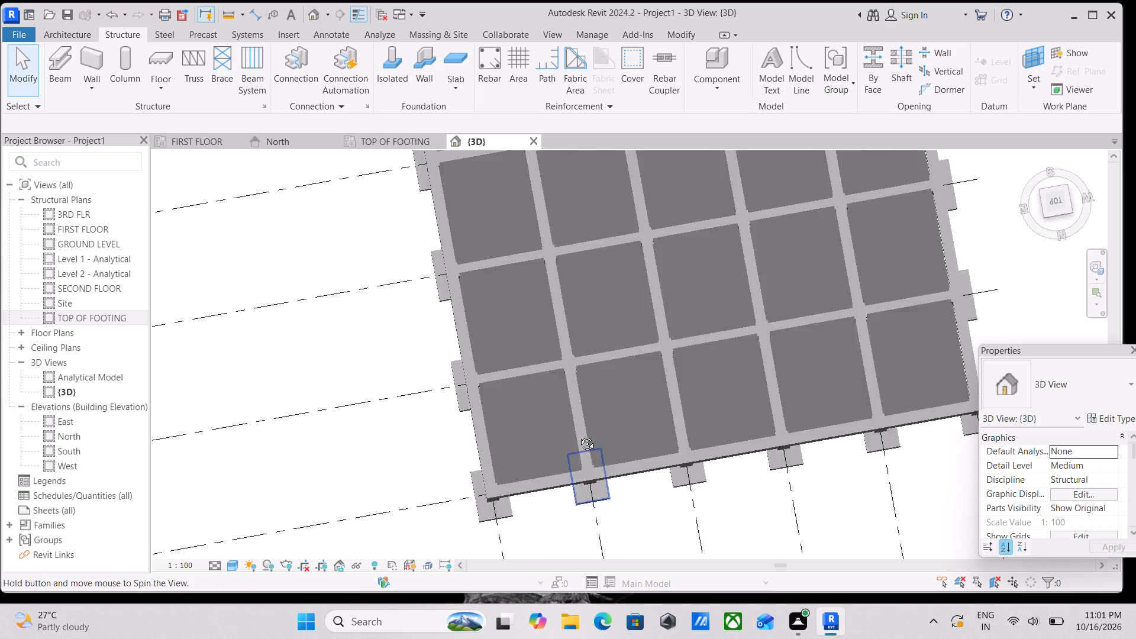
pyautogui.keyDown('shift'); pyautogui.moveTo(578, 435); pyautogui.dragTo(631, 210, button='middle'); pyautogui.keyUp('shift')
pyautogui.keyDown('shift'); pyautogui.moveTo(646, 446); pyautogui.dragTo(730, 235, button='middle'); pyautogui.keyUp('shift')
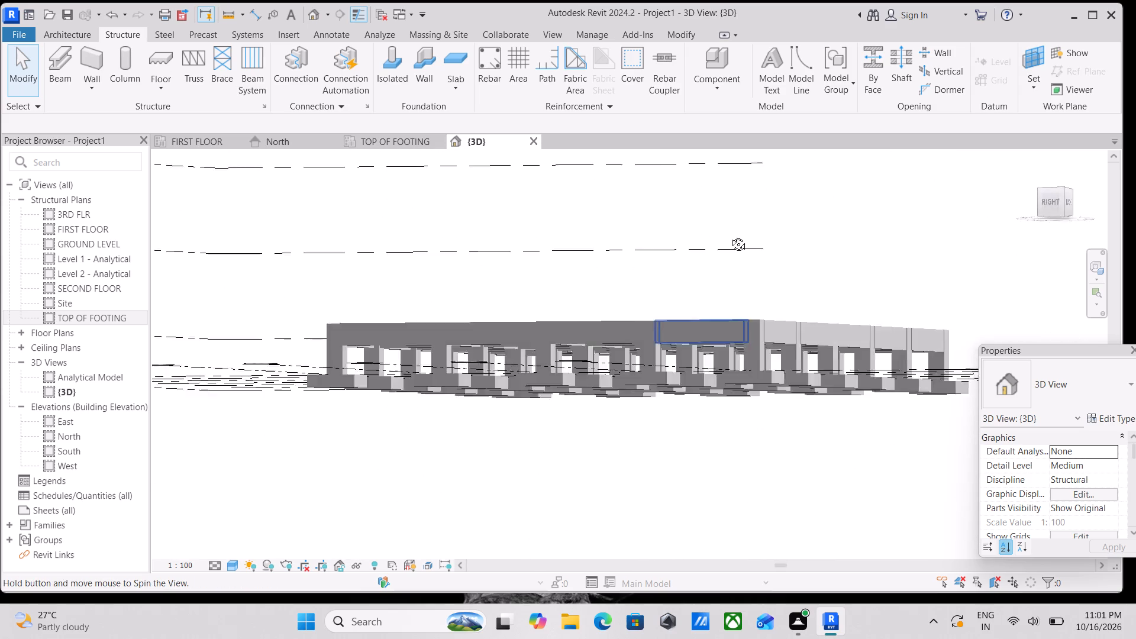
pyautogui.keyDown('shift'); pyautogui.moveTo(730, 235); pyautogui.dragTo(457, 439, button='middle'); pyautogui.keyUp('shift')
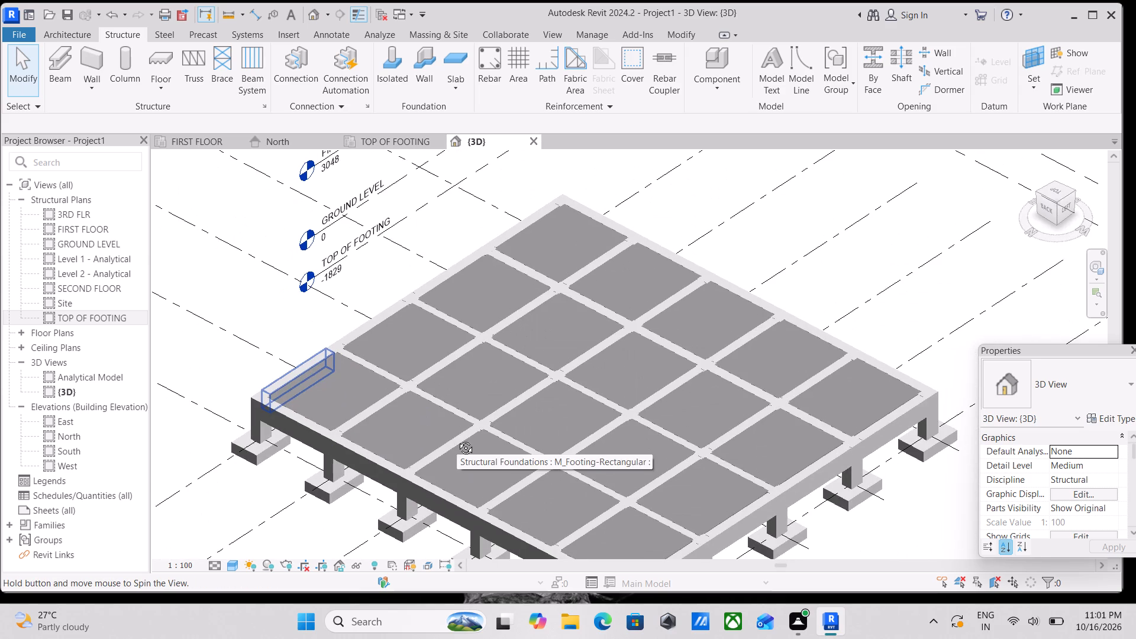
pyautogui.keyDown('shift'); pyautogui.moveTo(457, 439); pyautogui.dragTo(622, 554, button='middle'); pyautogui.keyUp('shift')
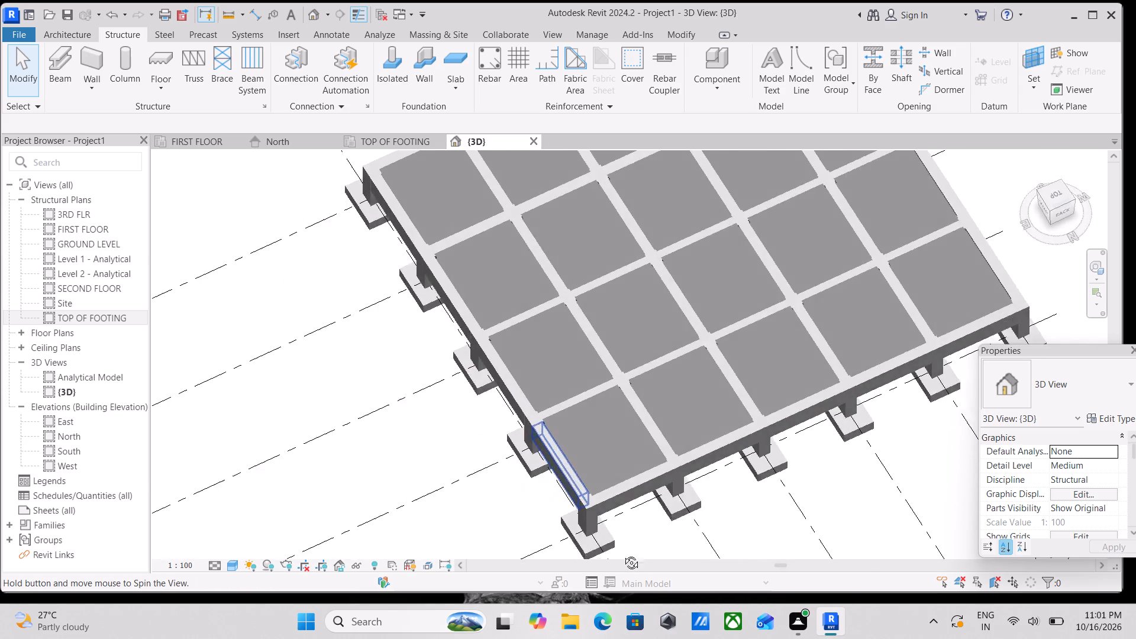
pyautogui.keyDown('shift'); pyautogui.moveTo(622, 554); pyautogui.dragTo(663, 550, button='middle'); pyautogui.keyUp('shift')
pyautogui.scroll(2, 686, 476)
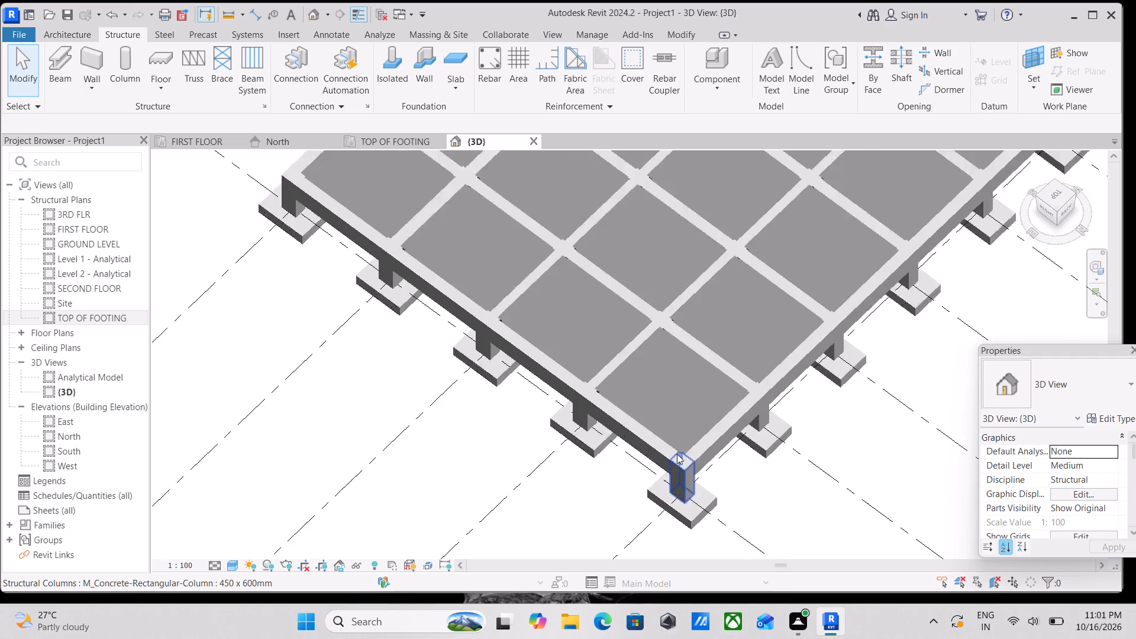
pyautogui.scroll(1, 677, 454)
pyautogui.keyDown('shift'); pyautogui.moveTo(634, 489); pyautogui.dragTo(652, 248, button='middle'); pyautogui.keyUp('shift')
pyautogui.keyDown('shift'); pyautogui.moveTo(648, 399); pyautogui.dragTo(737, 250, button='middle'); pyautogui.keyUp('shift')
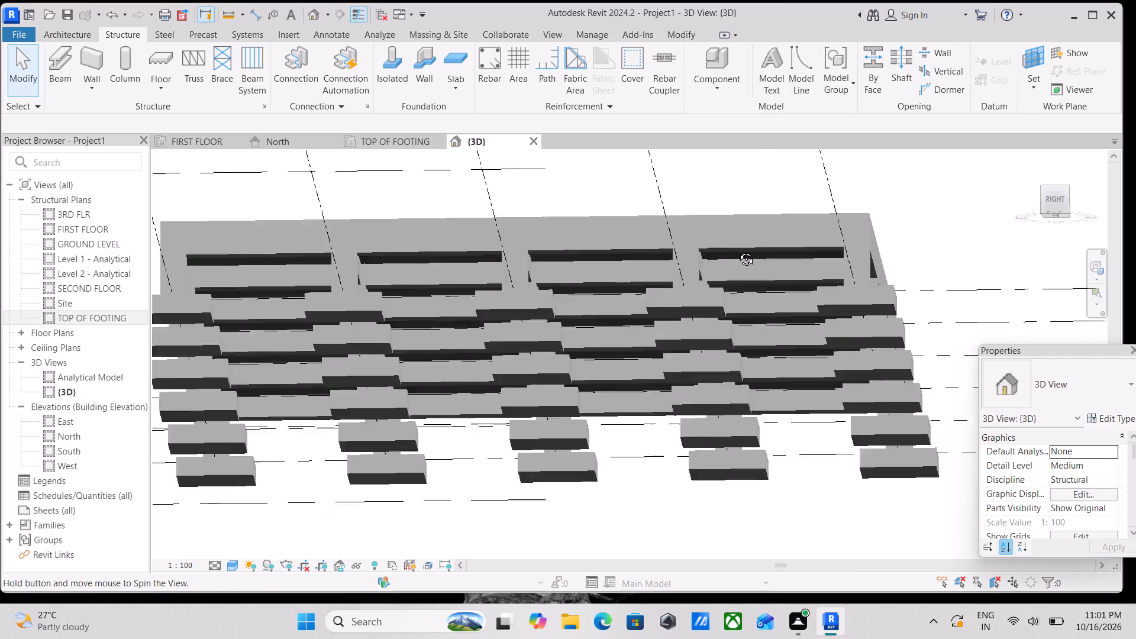
pyautogui.keyDown('shift'); pyautogui.moveTo(737, 250); pyautogui.dragTo(559, 442, button='middle'); pyautogui.keyUp('shift')
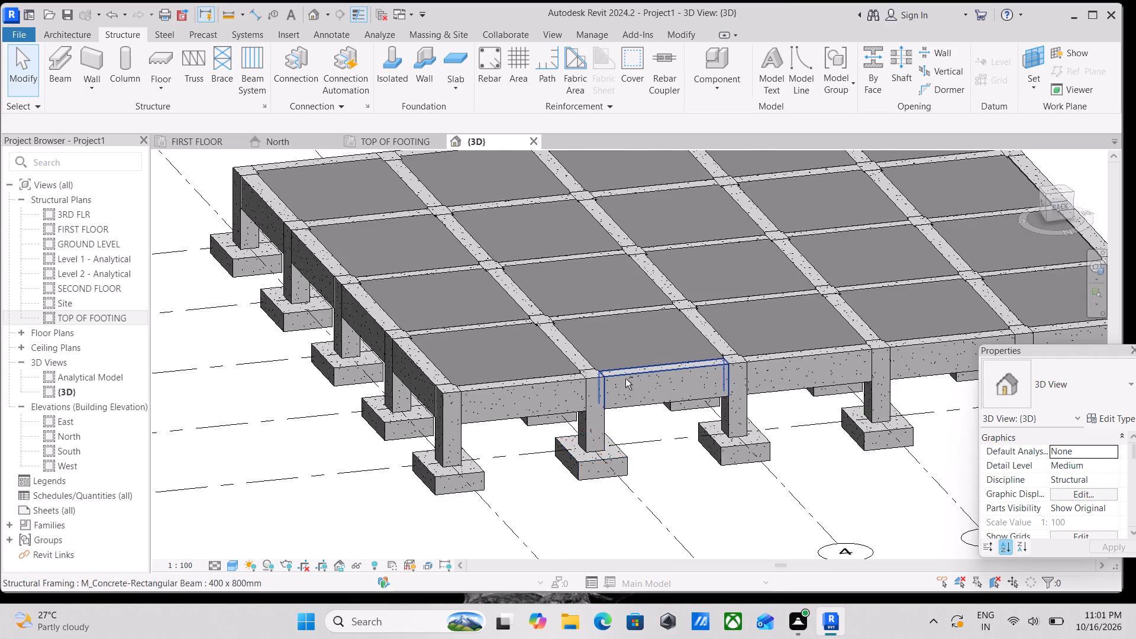
pyautogui.keyDown('shift'); pyautogui.moveTo(625, 379); pyautogui.dragTo(637, 378, button='middle'); pyautogui.keyUp('shift')
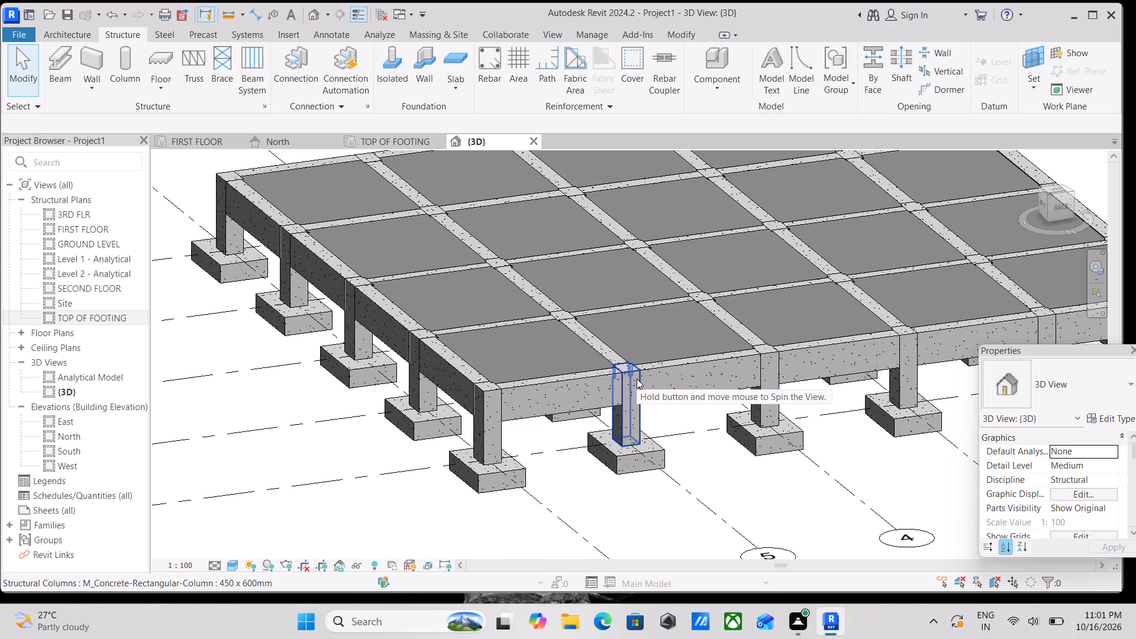
pyautogui.scroll(3, 530, 425)
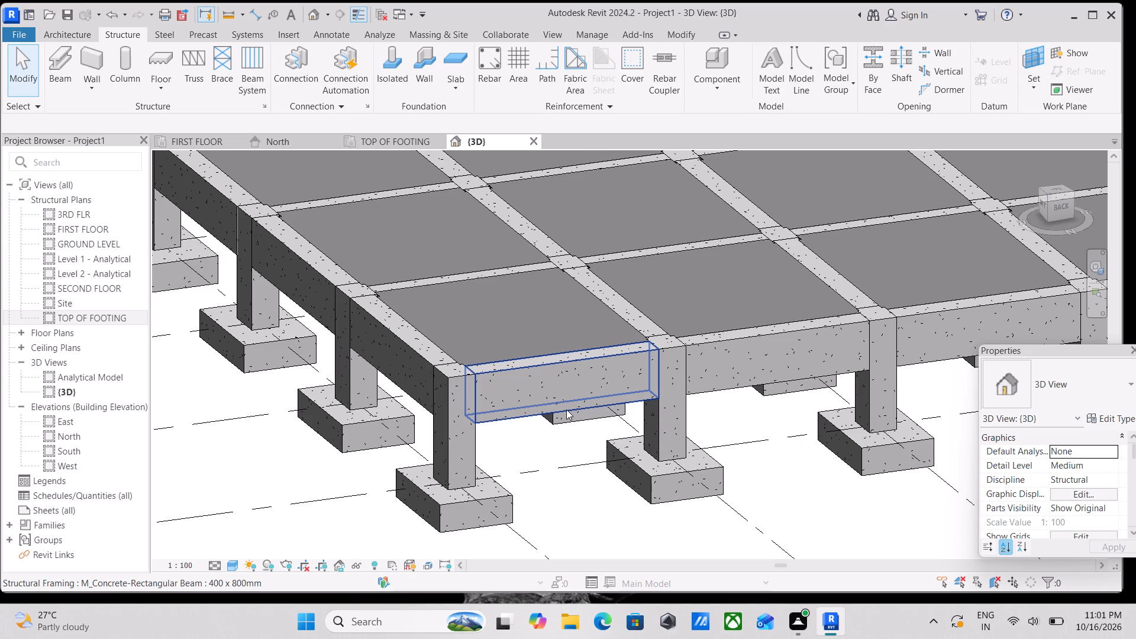
pyautogui.scroll(-4, 416, 451)
pyautogui.scroll(-4, 524, 393)
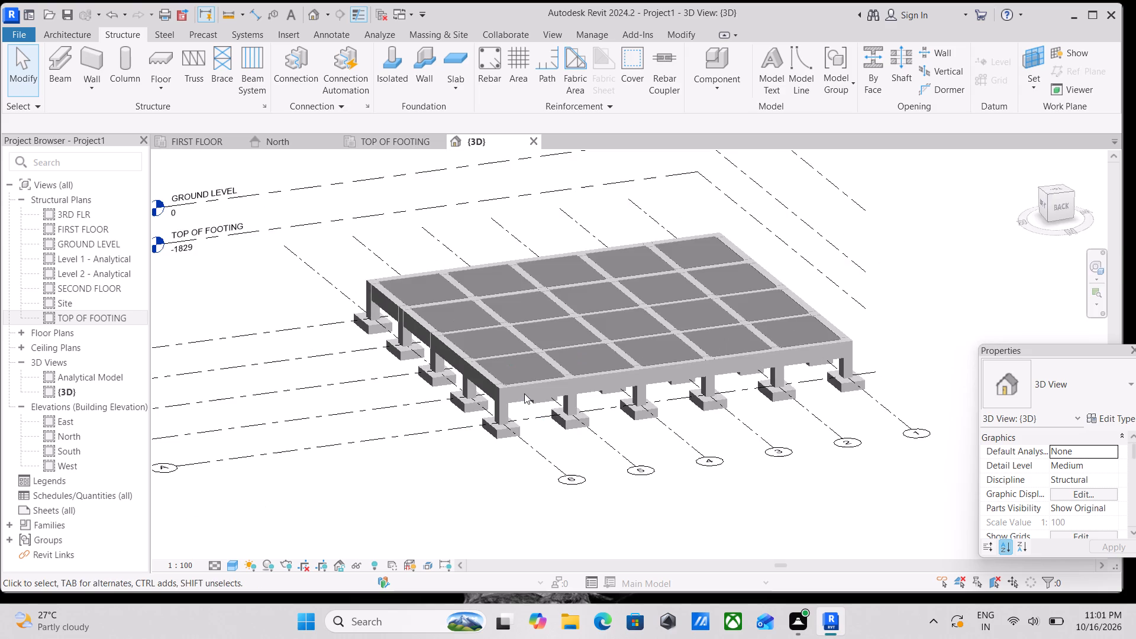
pyautogui.scroll(-3, 516, 395)
pyautogui.scroll(8, 515, 395)
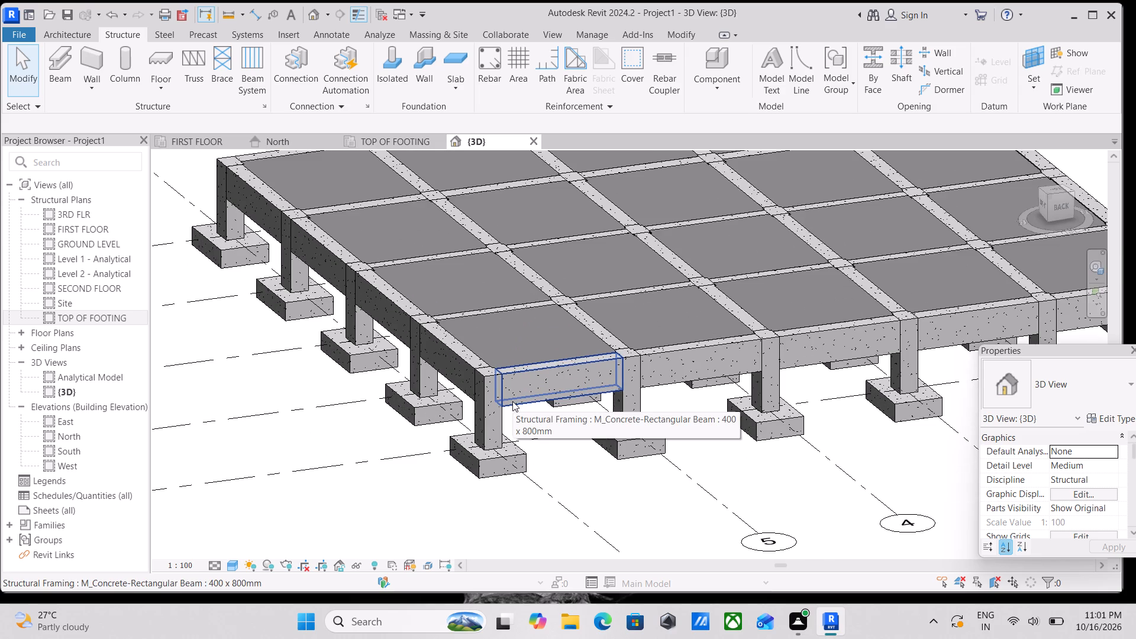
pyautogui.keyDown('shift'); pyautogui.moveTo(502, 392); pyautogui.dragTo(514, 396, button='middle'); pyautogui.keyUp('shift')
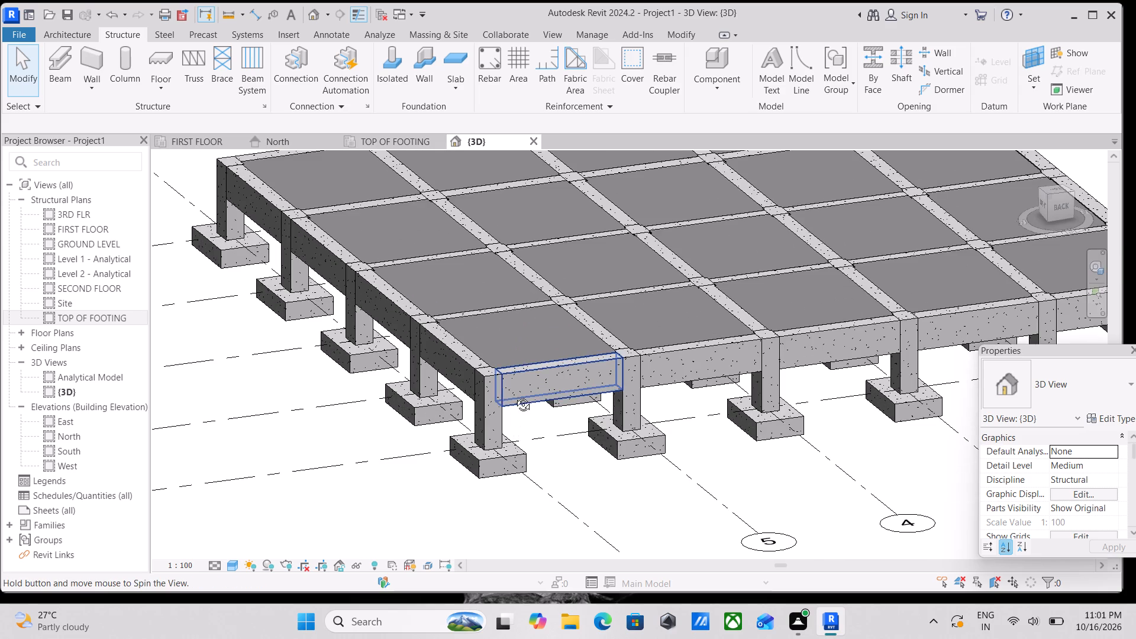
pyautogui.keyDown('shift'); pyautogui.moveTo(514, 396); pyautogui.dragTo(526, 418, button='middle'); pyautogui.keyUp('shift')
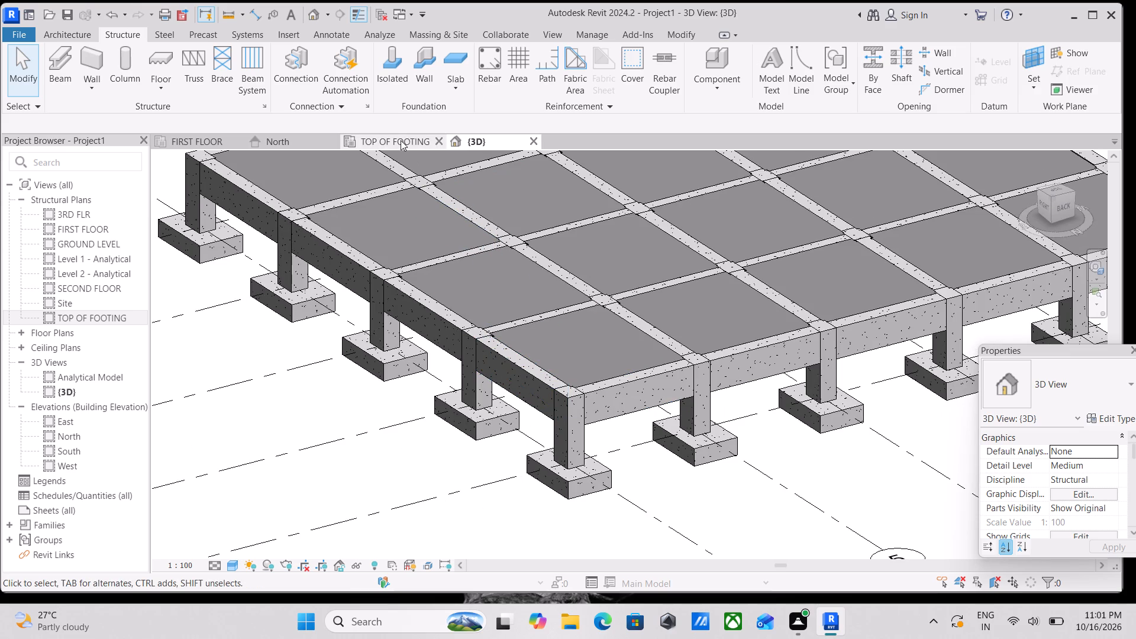
# In the TOP OF FOOTING plan, draw a short horizontal building section across a footing on grid 1, just in front of its column.
pyautogui.click(401, 140)
pyautogui.scroll(5, 425, 228)
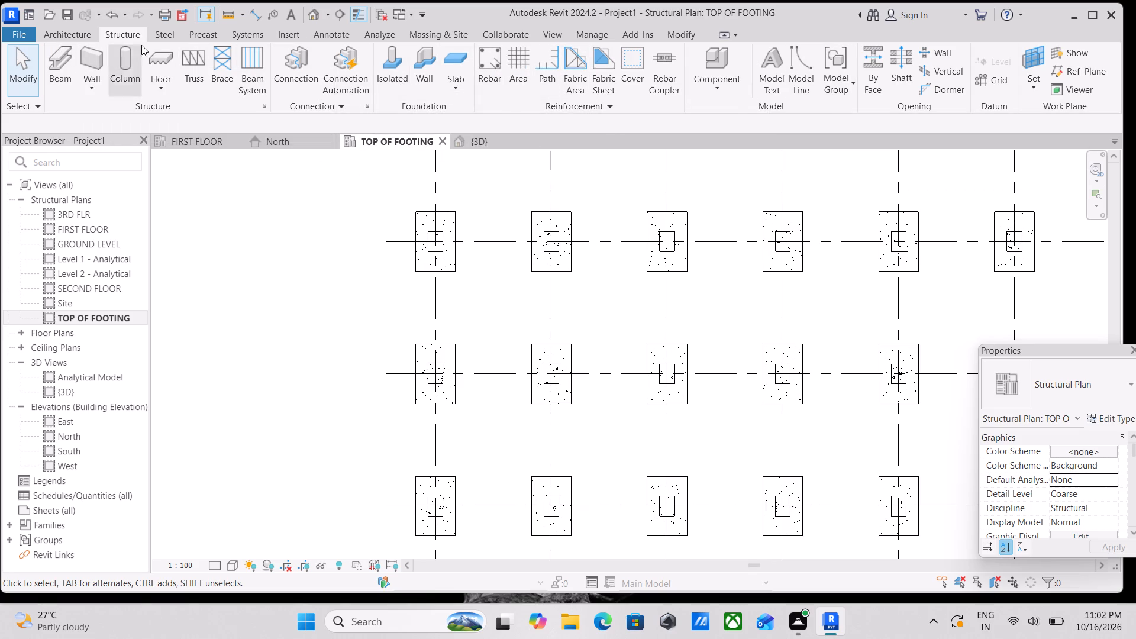
pyautogui.click(336, 12)
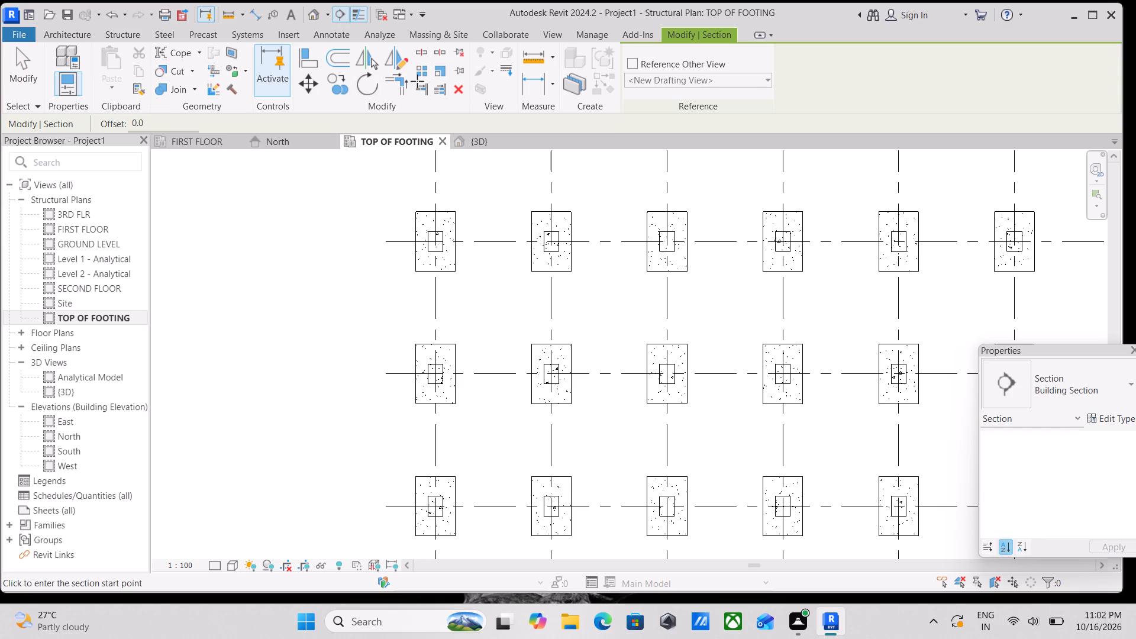
pyautogui.scroll(3, 439, 295)
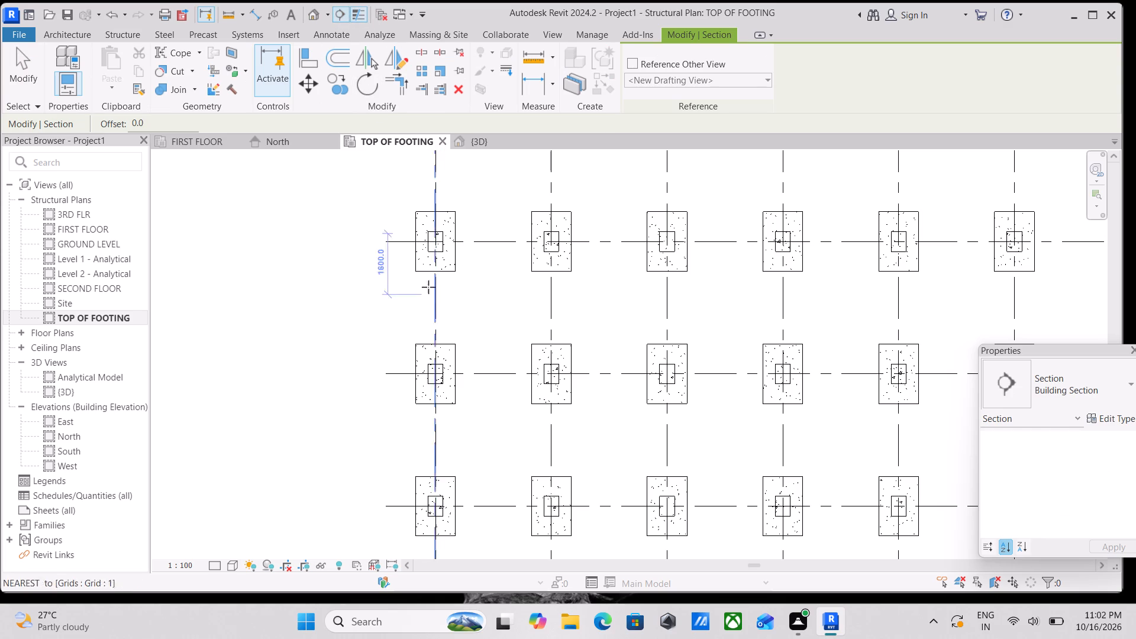
pyautogui.scroll(6, 428, 287)
pyautogui.scroll(1, 372, 195)
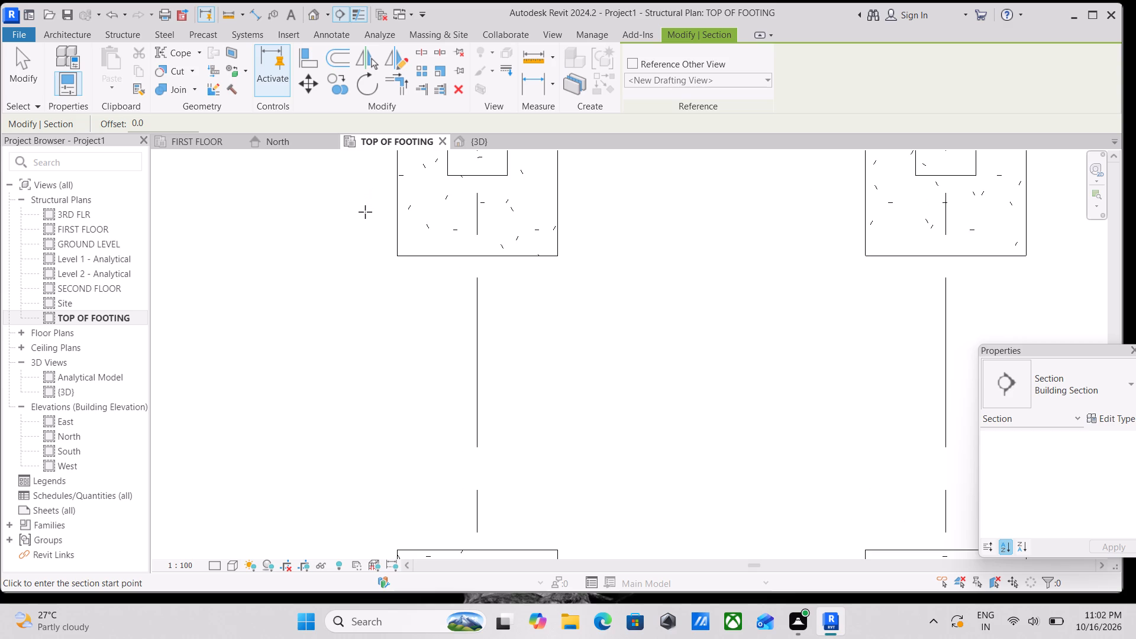
pyautogui.scroll(-3, 365, 212)
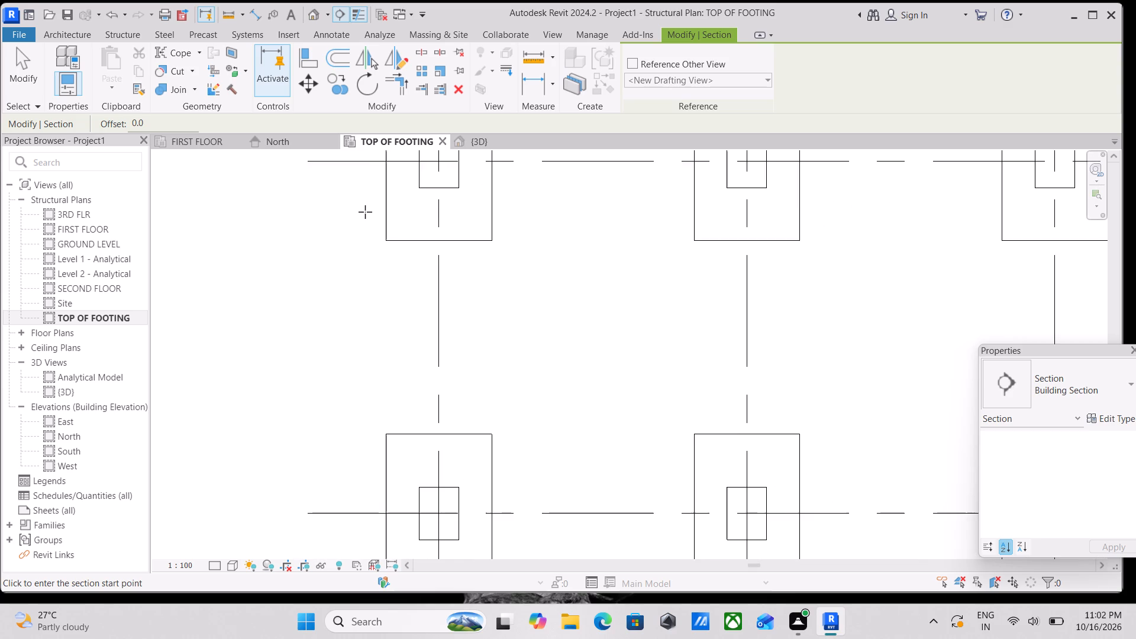
pyautogui.moveTo(365, 212); pyautogui.dragTo(349, 240, button='middle')
pyautogui.click(360, 233)
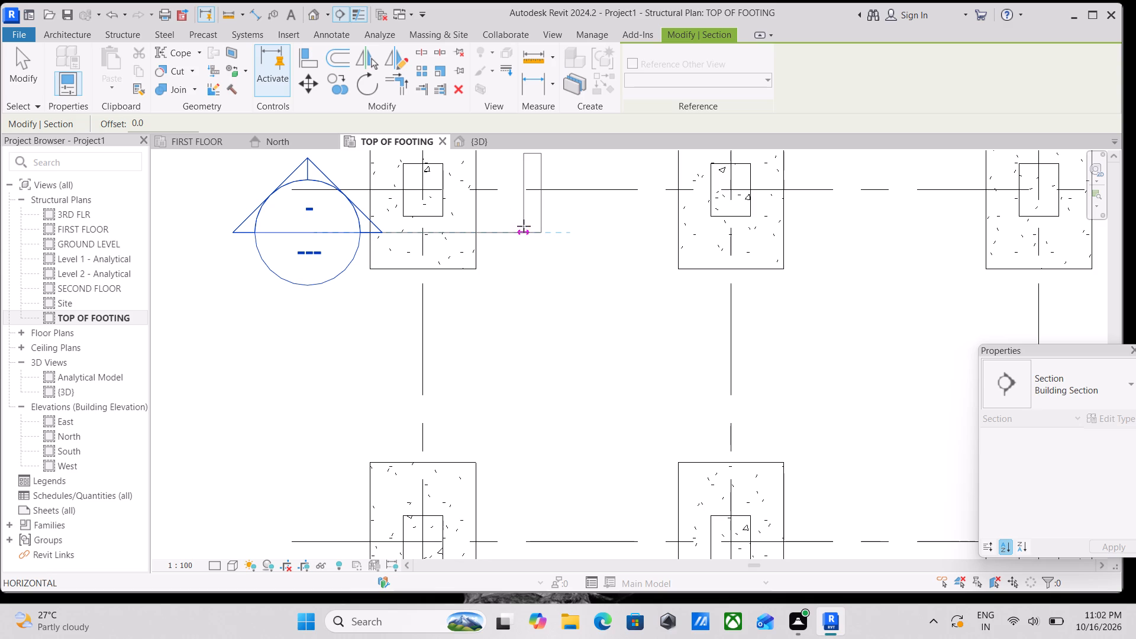
pyautogui.click(528, 234)
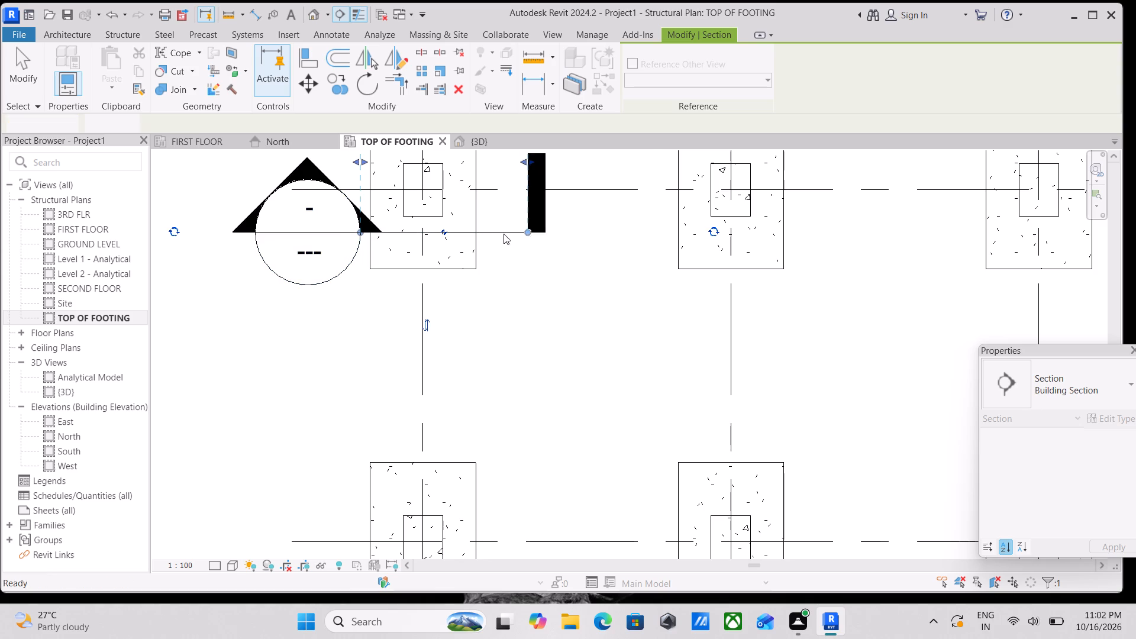
# Reduce the section's view depth to end just beyond the column, within the footing.
pyautogui.scroll(-2, 483, 234)
pyautogui.moveTo(483, 234); pyautogui.dragTo(483, 321, button='middle')
pyautogui.moveTo(453, 213); pyautogui.dragTo(451, 247)
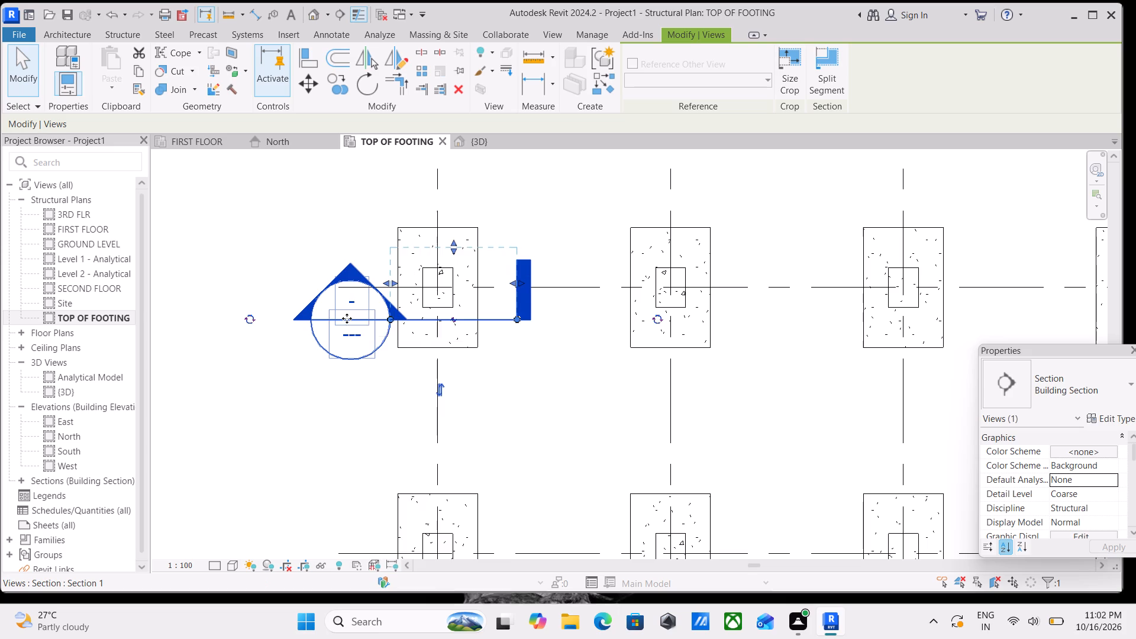
# Open the new section's view around the column and beams.
pyautogui.rightClick(347, 318)
pyautogui.click(393, 263)
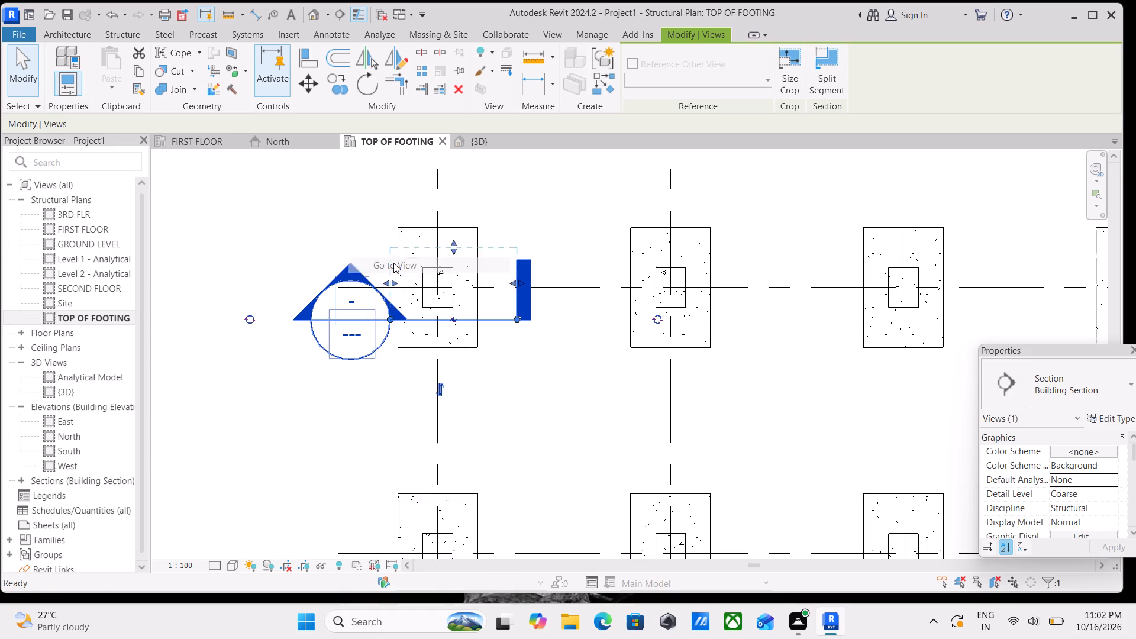
pyautogui.scroll(3, 652, 428)
pyautogui.moveTo(660, 407); pyautogui.dragTo(643, 322, button='middle')
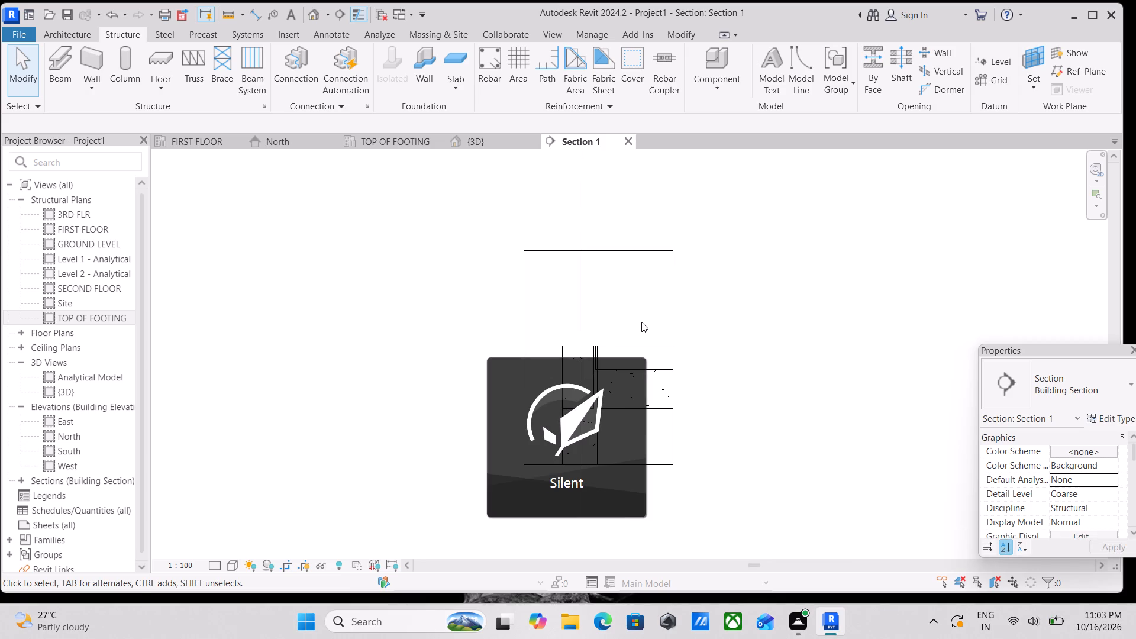
pyautogui.scroll(2, 592, 419)
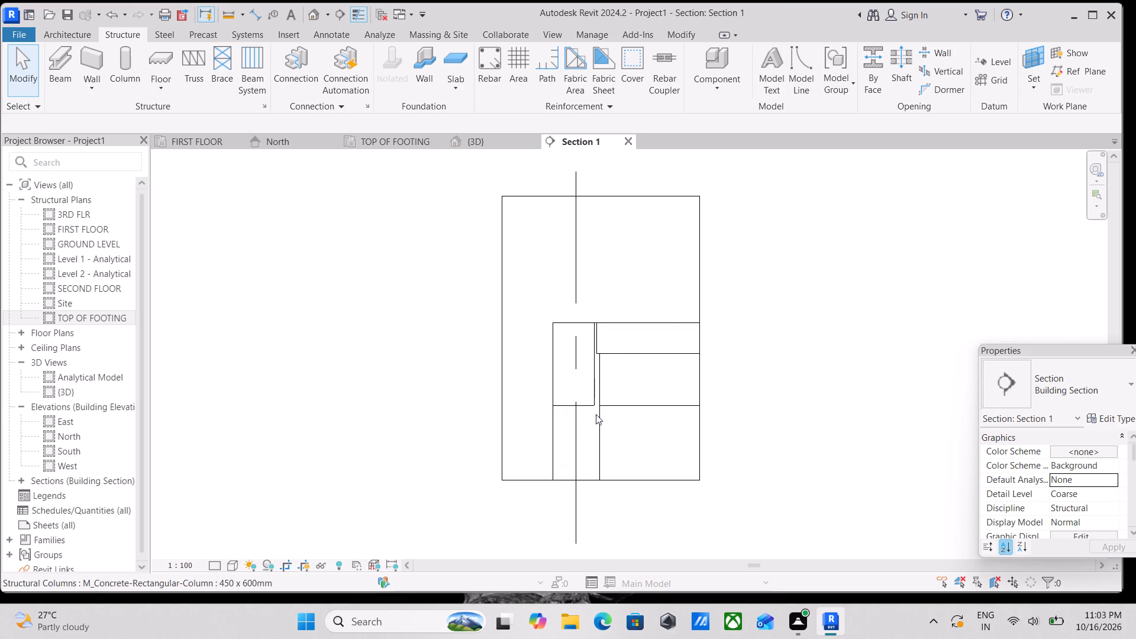
pyautogui.scroll(3, 641, 364)
# Extend the section's crop region downward to include the whole footing below the column.
pyautogui.click(574, 306)
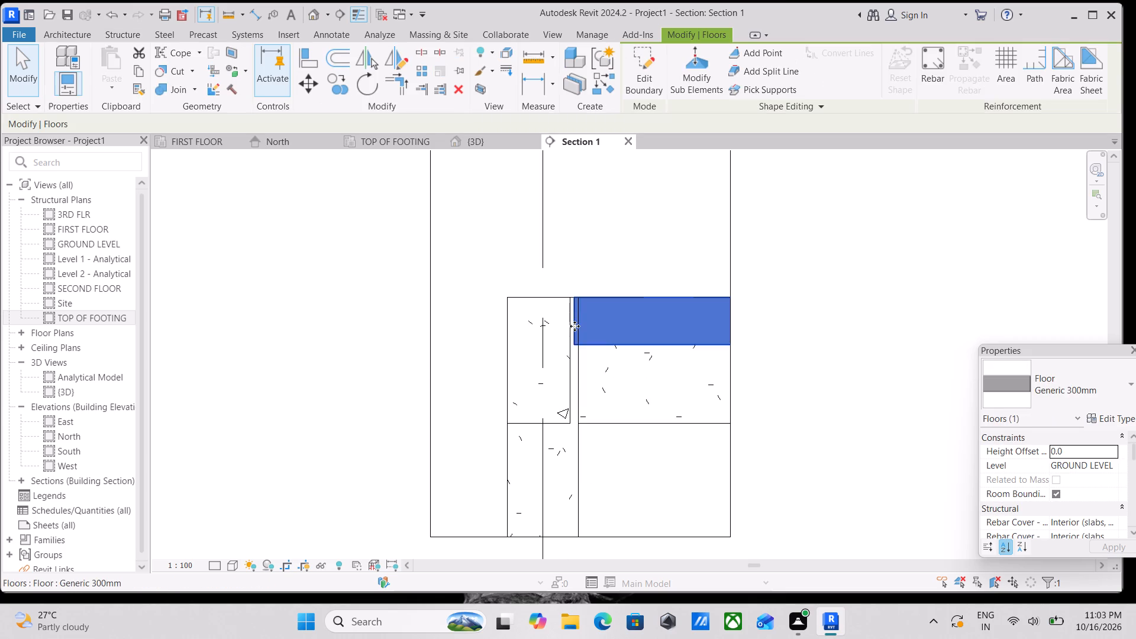
pyautogui.scroll(3, 575, 327)
pyautogui.scroll(-7, 575, 327)
pyautogui.moveTo(601, 356); pyautogui.dragTo(607, 269, button='middle')
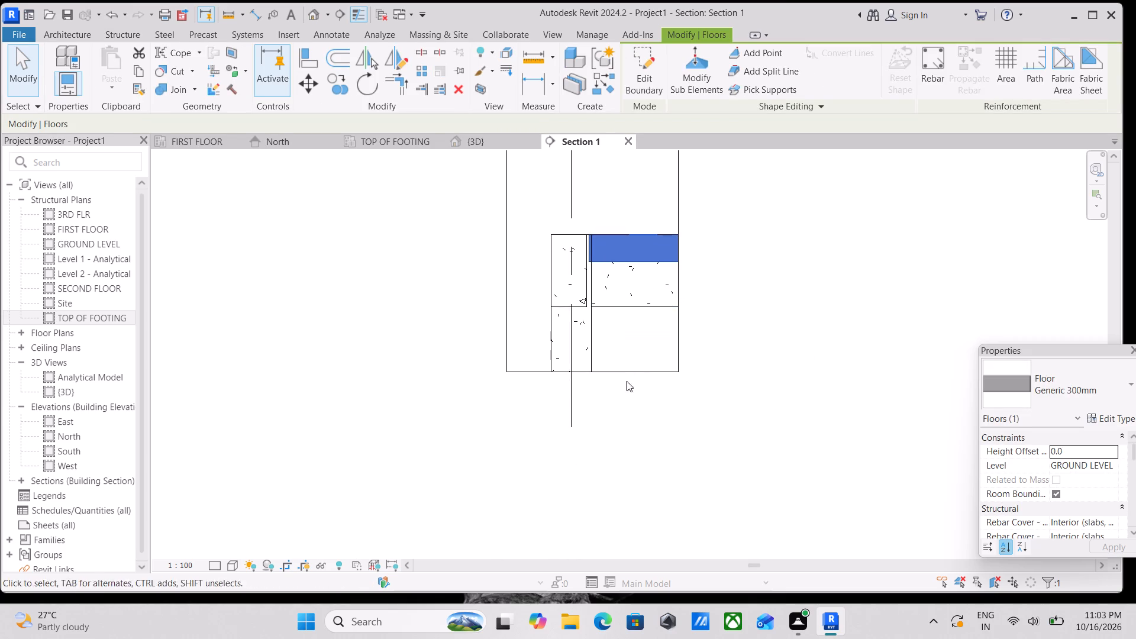
pyautogui.click(627, 373)
pyautogui.moveTo(586, 370); pyautogui.dragTo(609, 467)
pyautogui.scroll(-2, 623, 425)
pyautogui.moveTo(622, 422); pyautogui.dragTo(600, 468, button='middle')
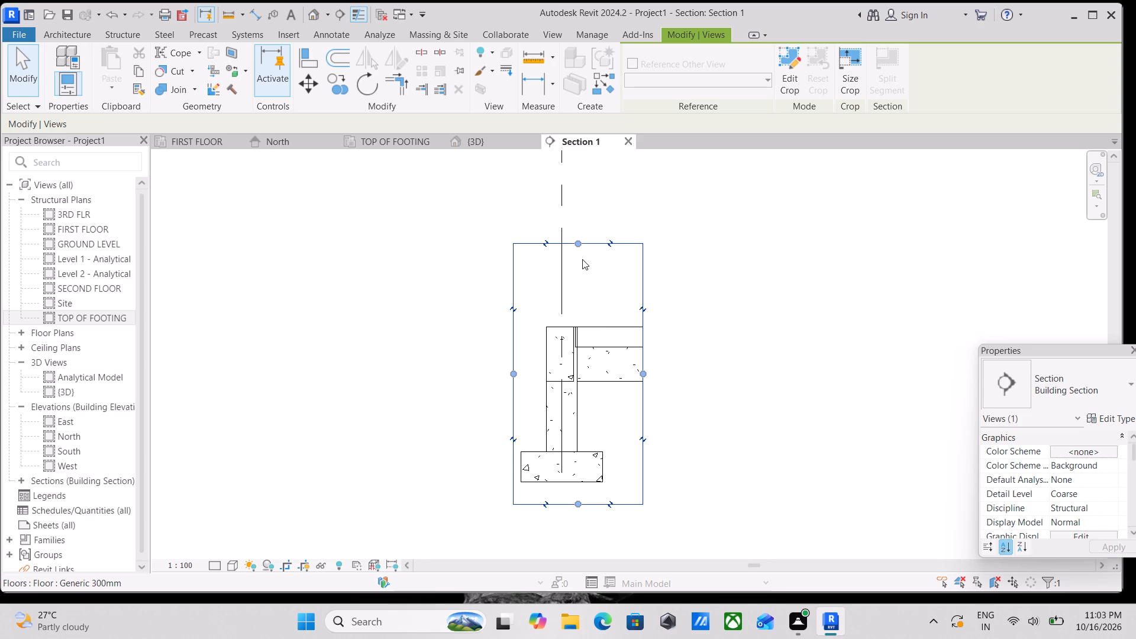
pyautogui.scroll(5, 628, 377)
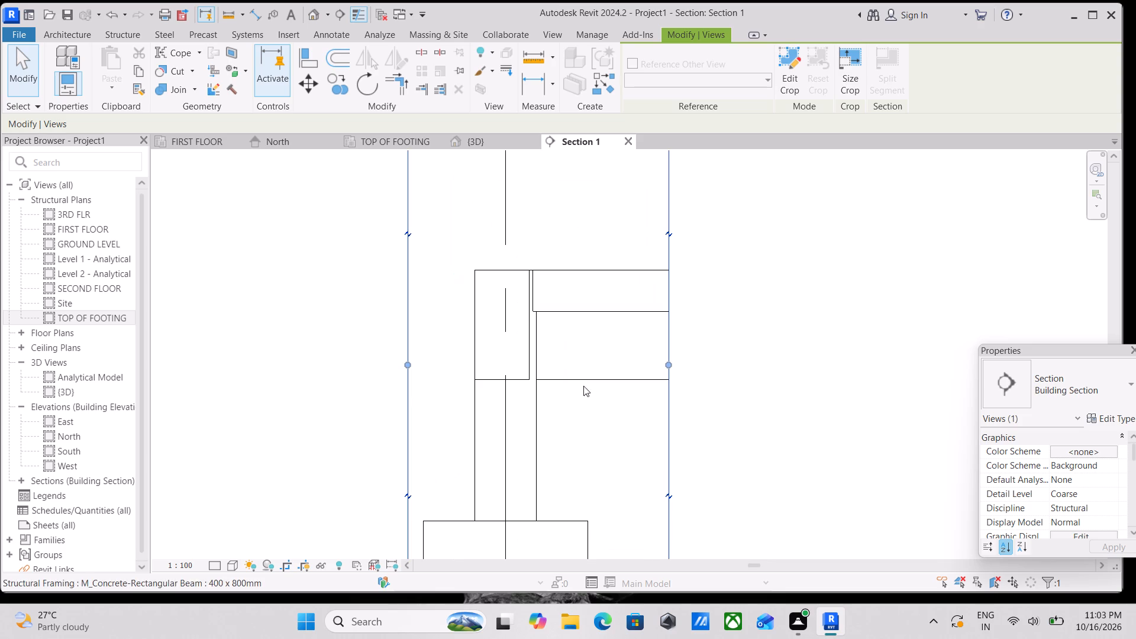
pyautogui.press('Escape')
# Stretch the near end of the longitudinal 400 x 800 mm beam slightly toward the crossing edge beam.
pyautogui.click(519, 377)
pyautogui.press('Escape')
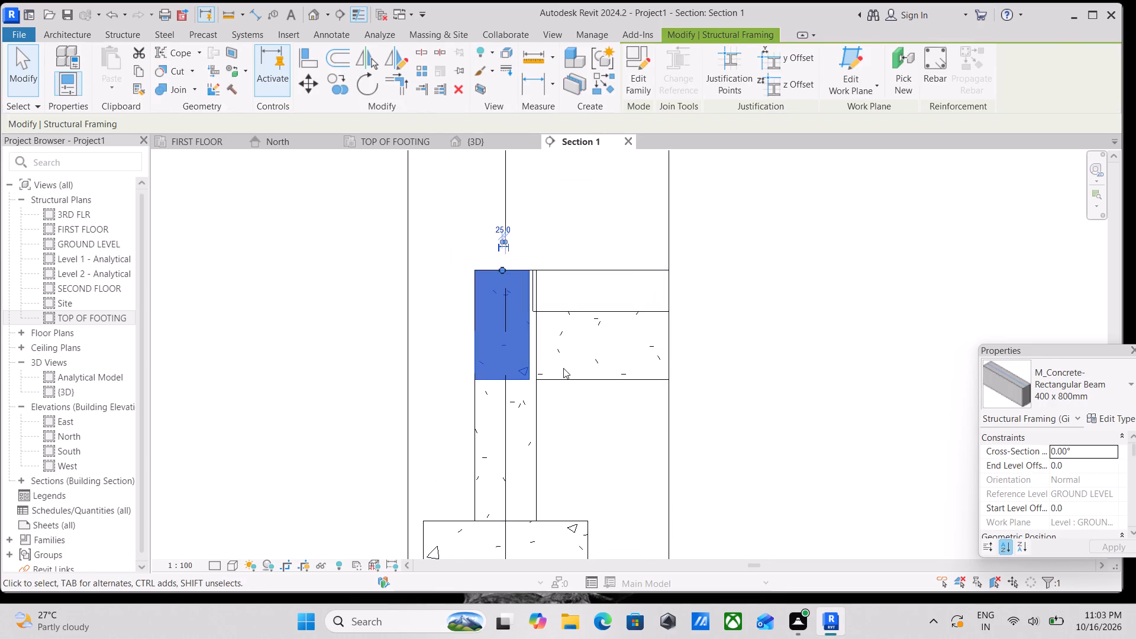
pyautogui.click(560, 378)
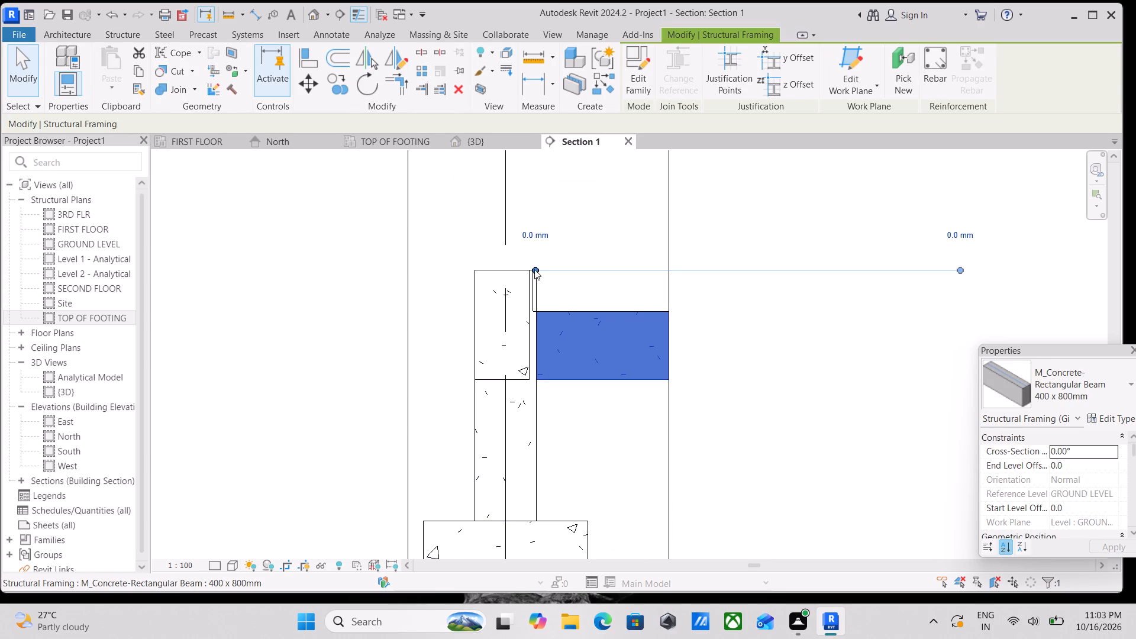
pyautogui.moveTo(534, 269); pyautogui.dragTo(527, 268)
pyautogui.press('Escape')
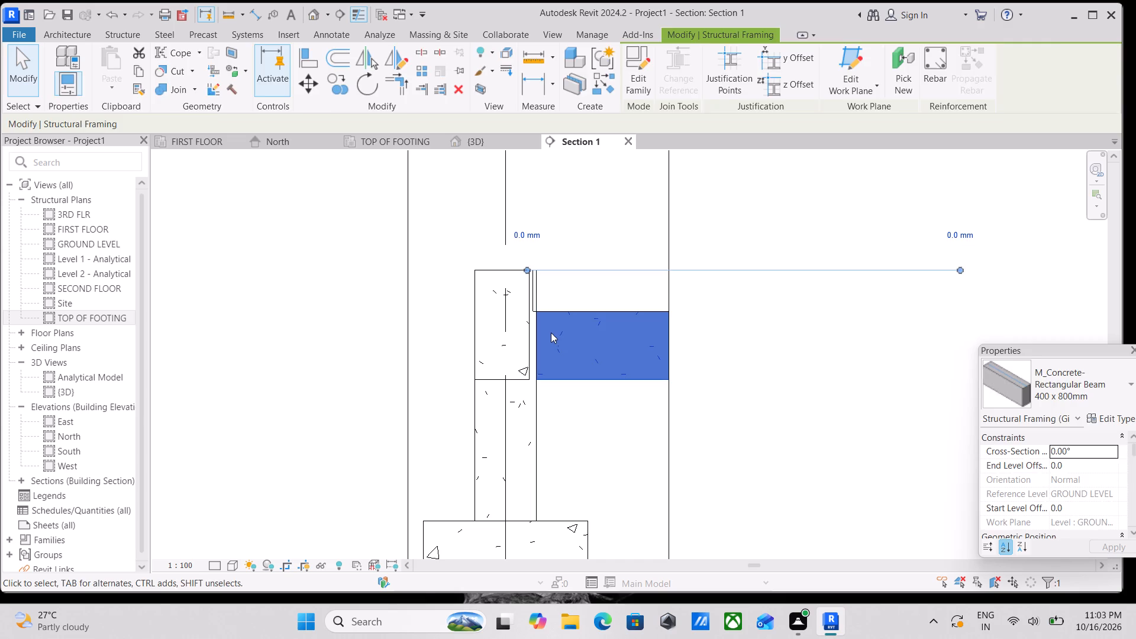
# Start Rebar with the default hook settings, using the Far Cover Reference placement plane and Perpendicular to Cover orientation.
pyautogui.scroll(-4, 546, 325)
pyautogui.moveTo(564, 472); pyautogui.dragTo(630, 430, button='middle')
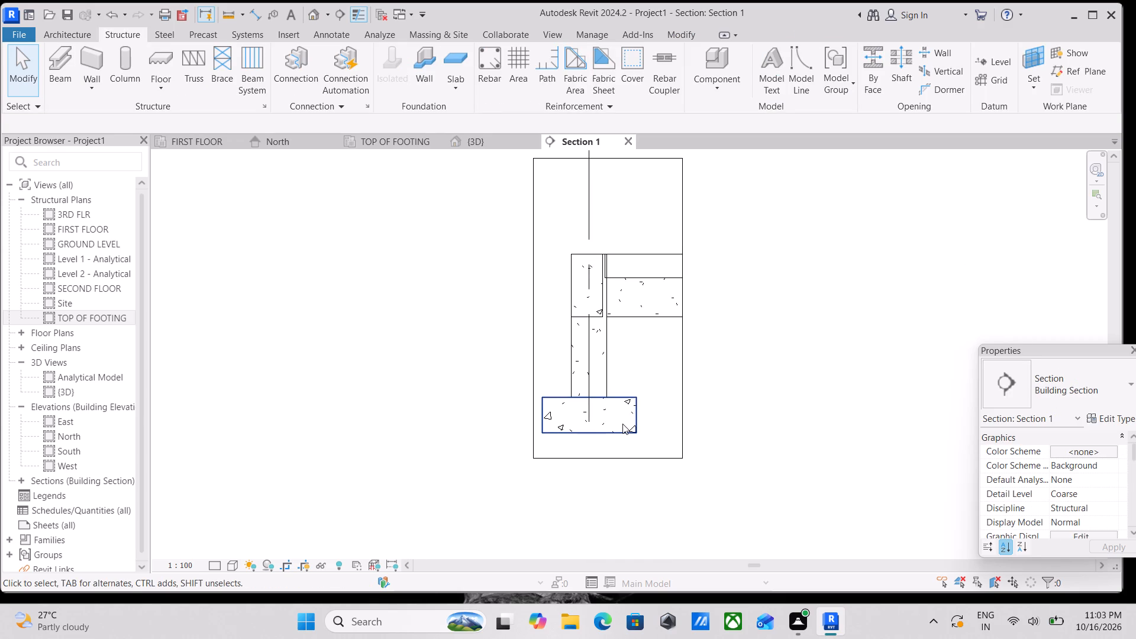
pyautogui.scroll(4, 594, 288)
pyautogui.scroll(3, 560, 351)
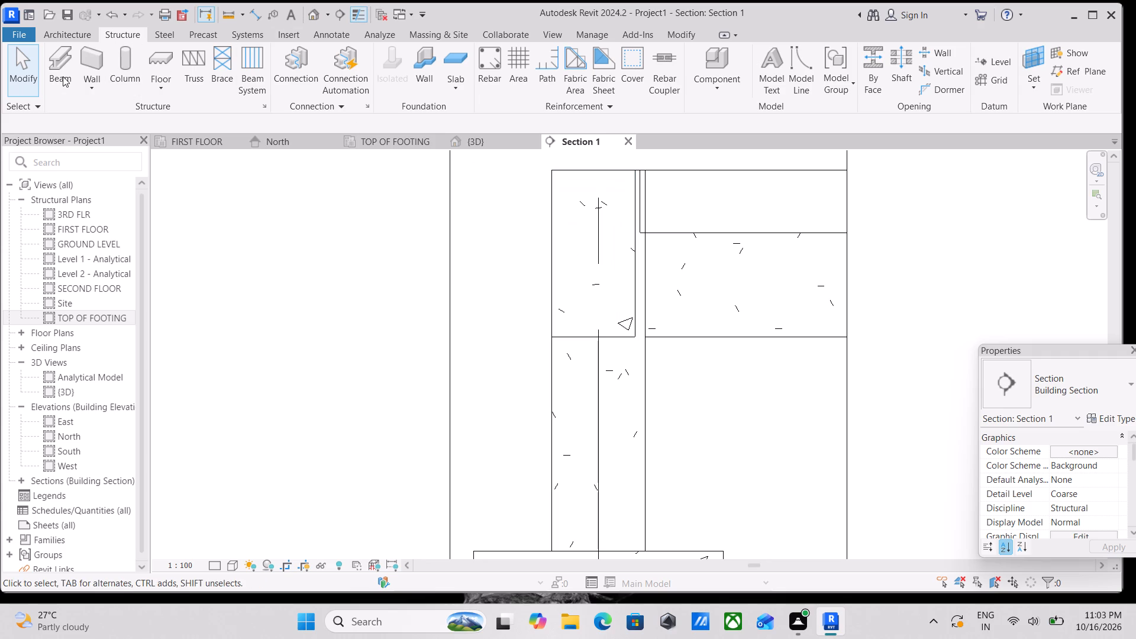
pyautogui.scroll(-3, 611, 401)
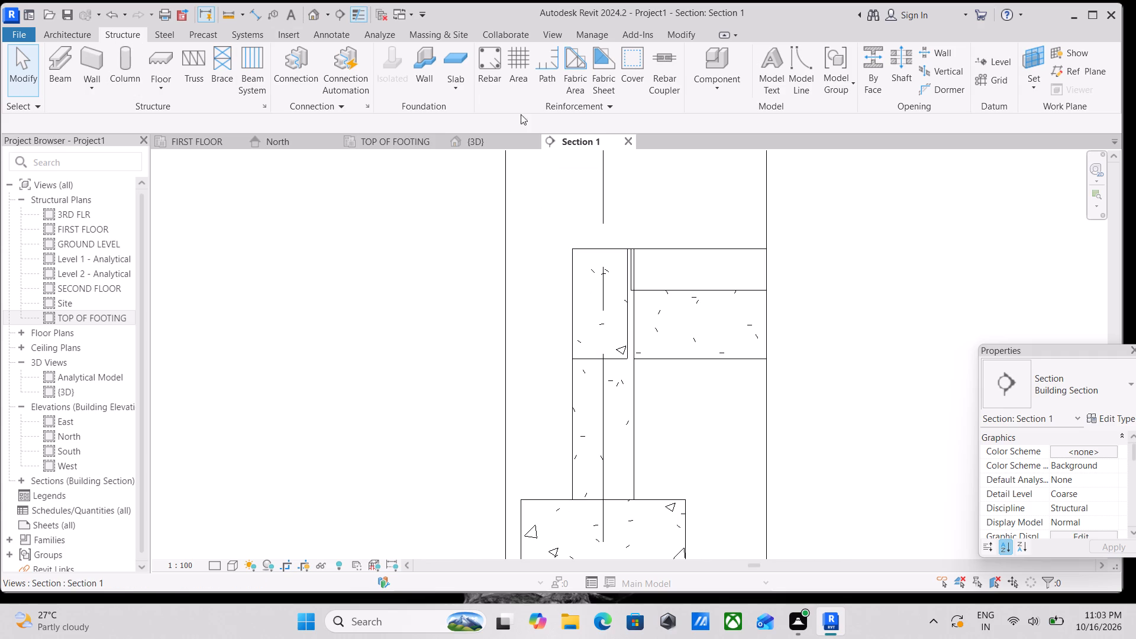
pyautogui.click(493, 70)
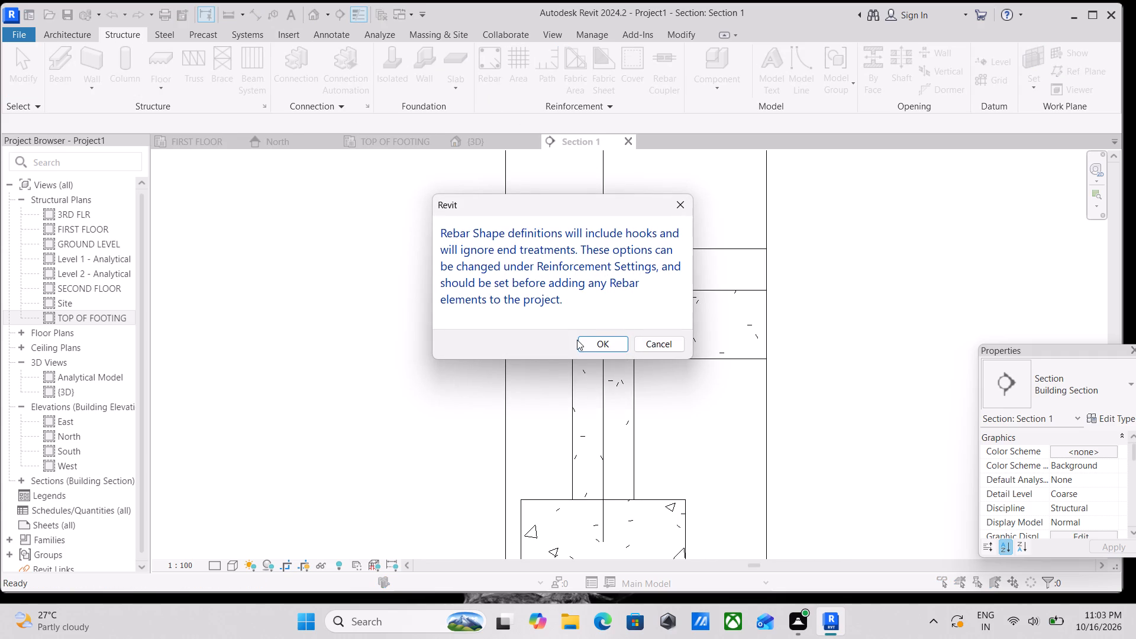
pyautogui.click(578, 341)
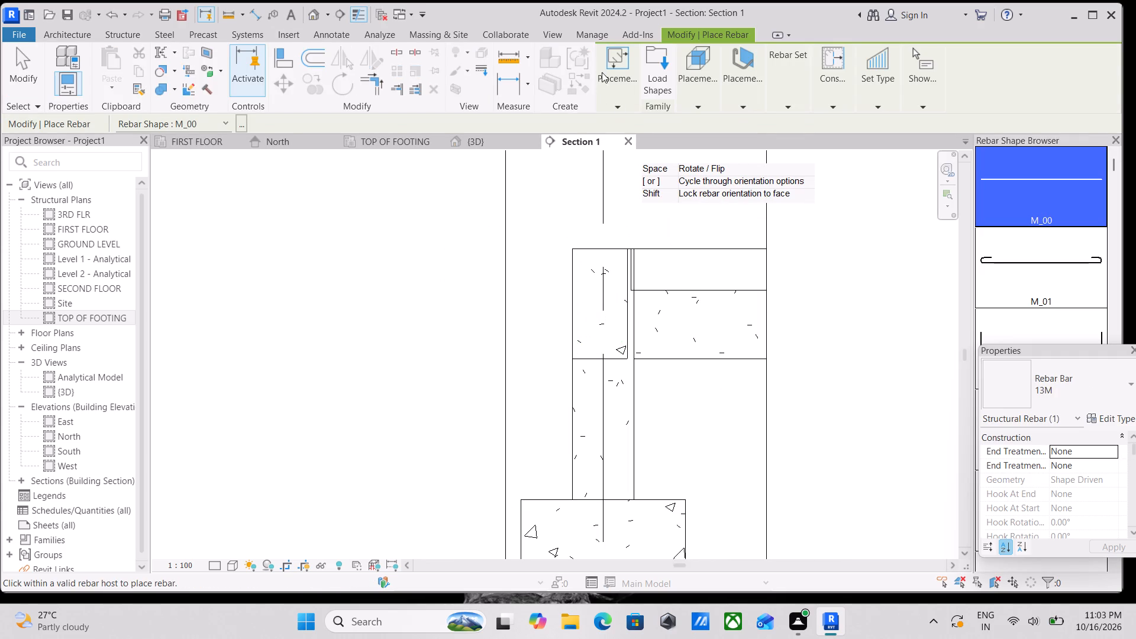
pyautogui.click(696, 105)
pyautogui.click(798, 148)
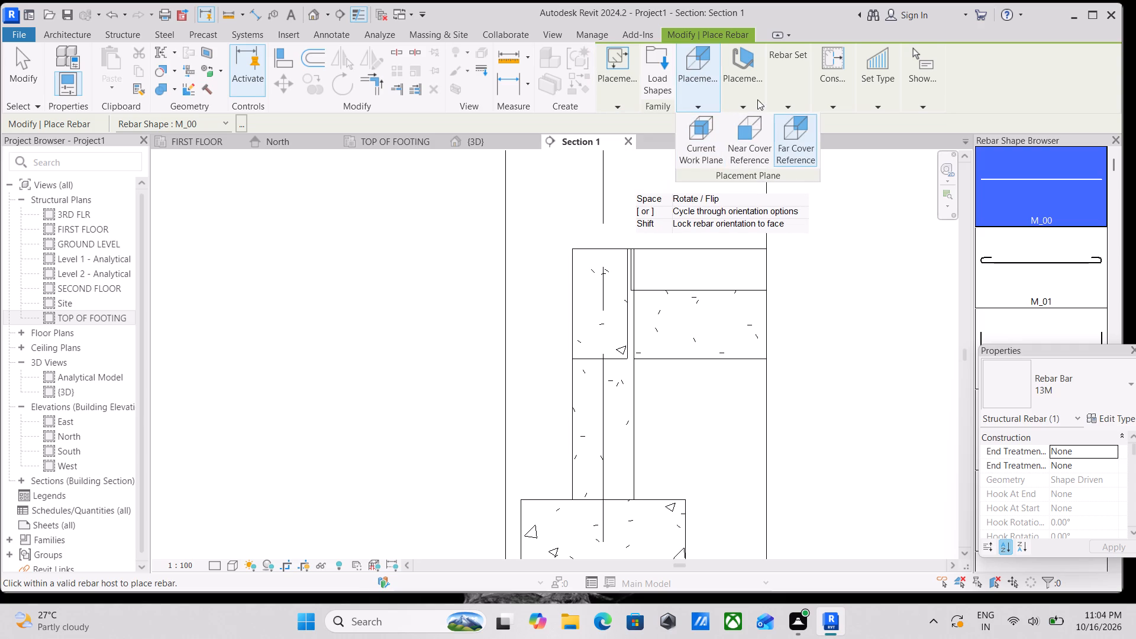
pyautogui.click(747, 100)
pyautogui.click(819, 143)
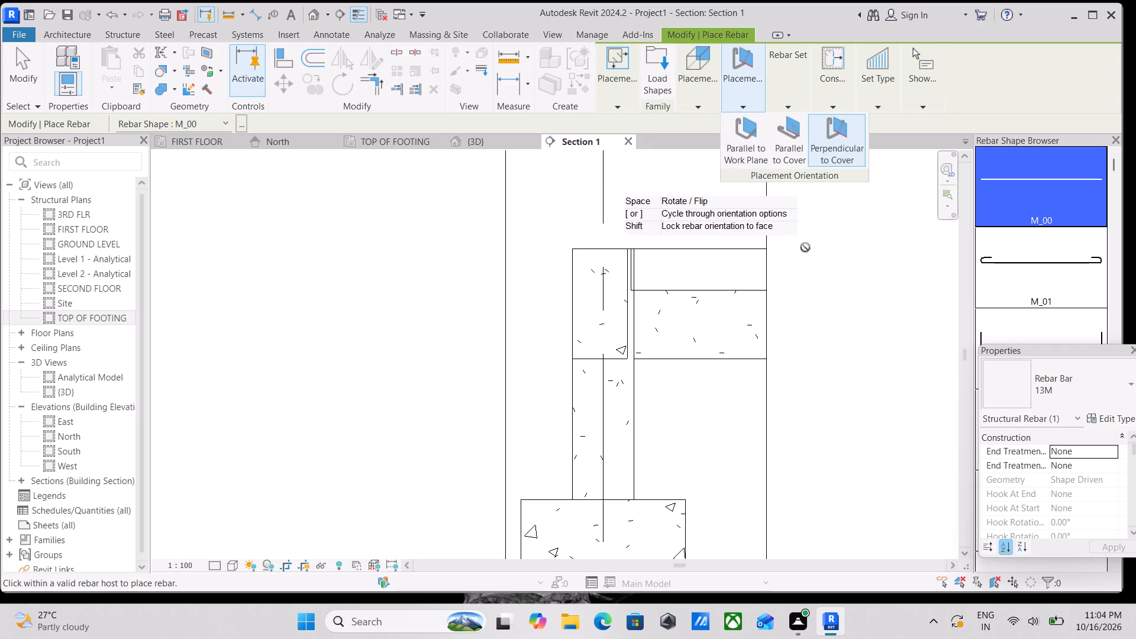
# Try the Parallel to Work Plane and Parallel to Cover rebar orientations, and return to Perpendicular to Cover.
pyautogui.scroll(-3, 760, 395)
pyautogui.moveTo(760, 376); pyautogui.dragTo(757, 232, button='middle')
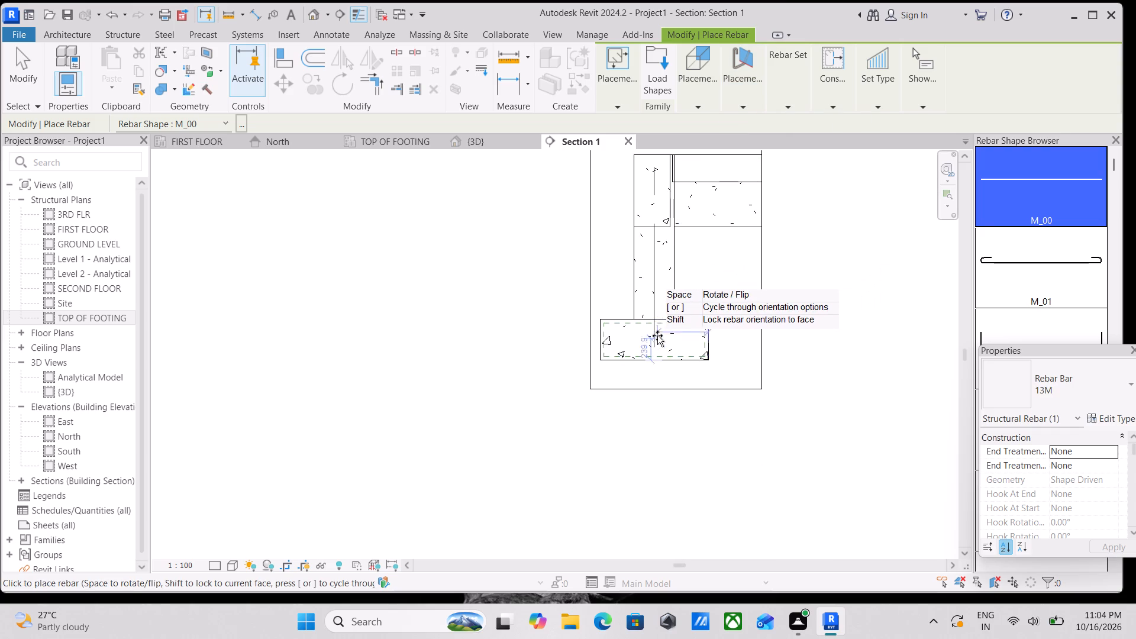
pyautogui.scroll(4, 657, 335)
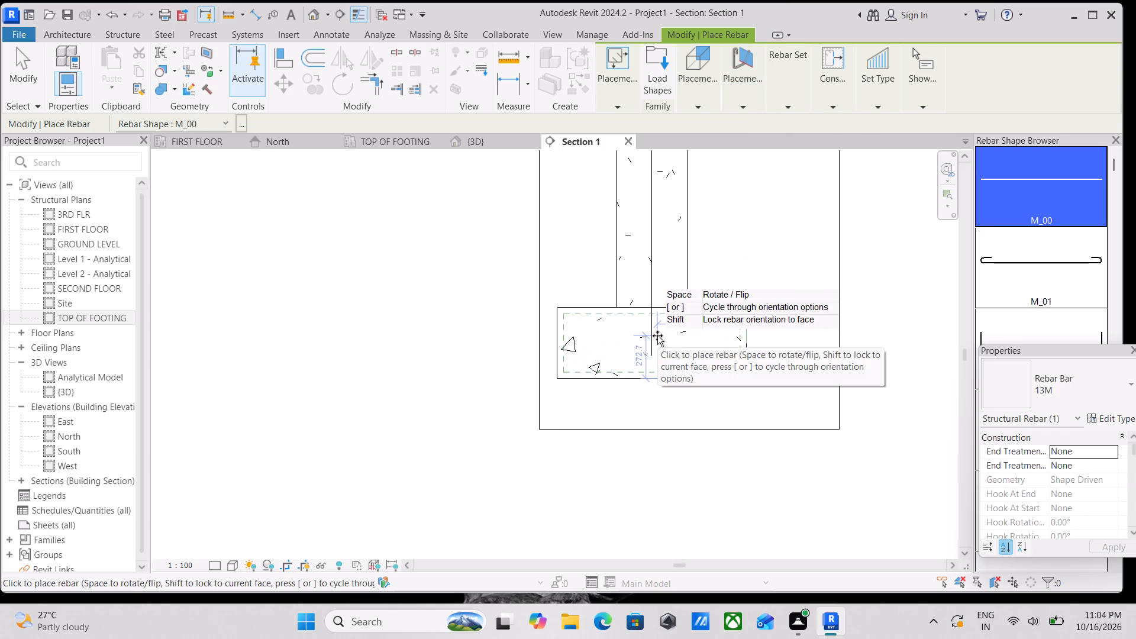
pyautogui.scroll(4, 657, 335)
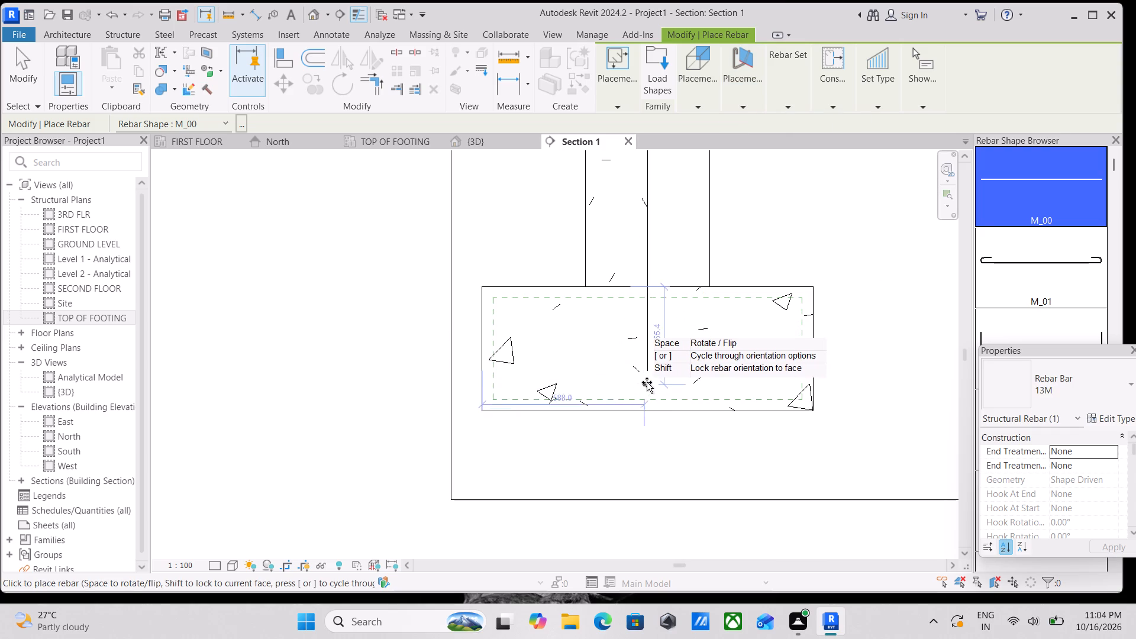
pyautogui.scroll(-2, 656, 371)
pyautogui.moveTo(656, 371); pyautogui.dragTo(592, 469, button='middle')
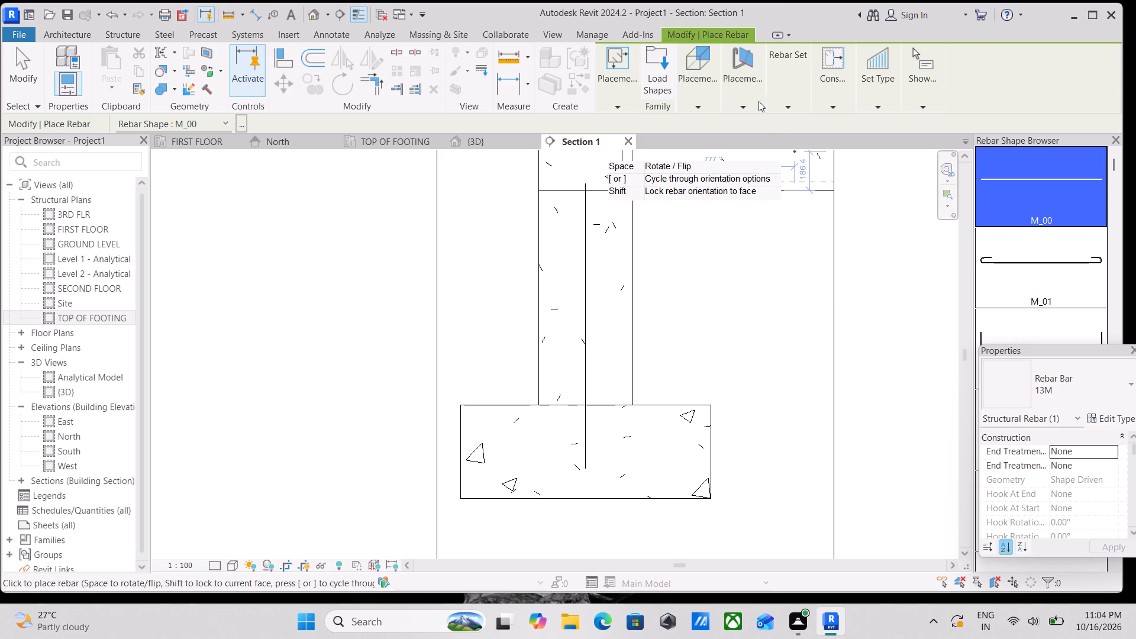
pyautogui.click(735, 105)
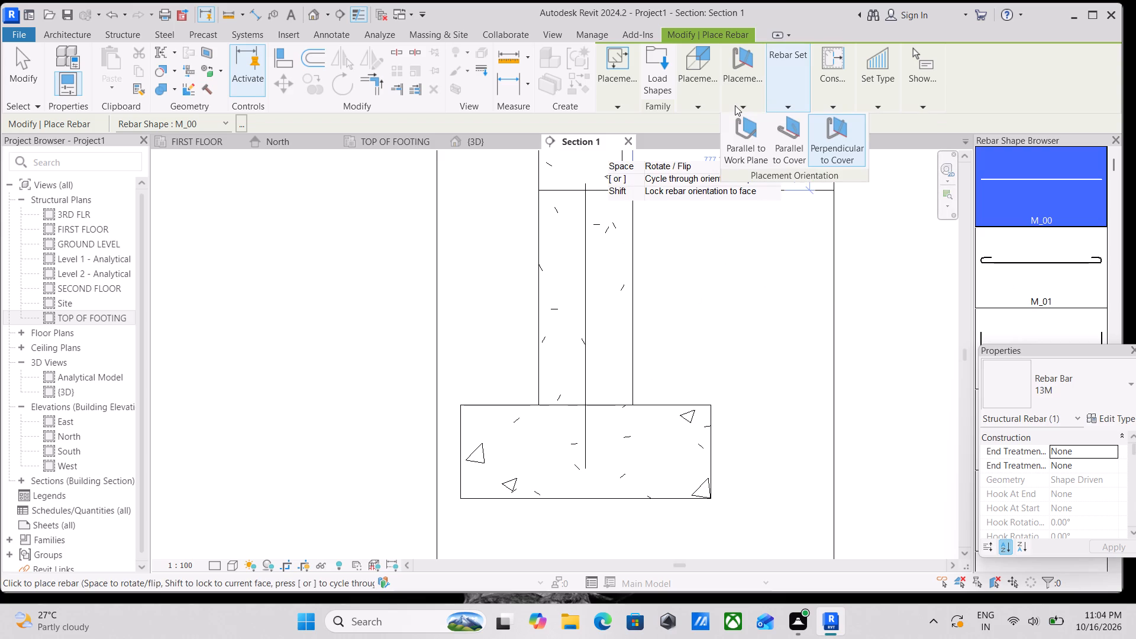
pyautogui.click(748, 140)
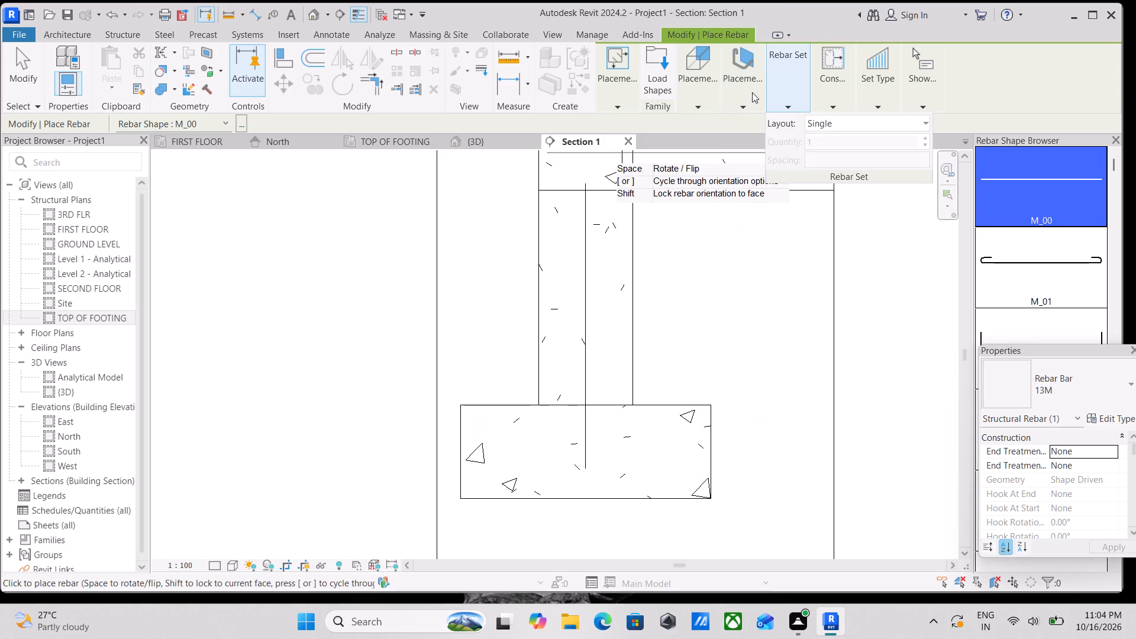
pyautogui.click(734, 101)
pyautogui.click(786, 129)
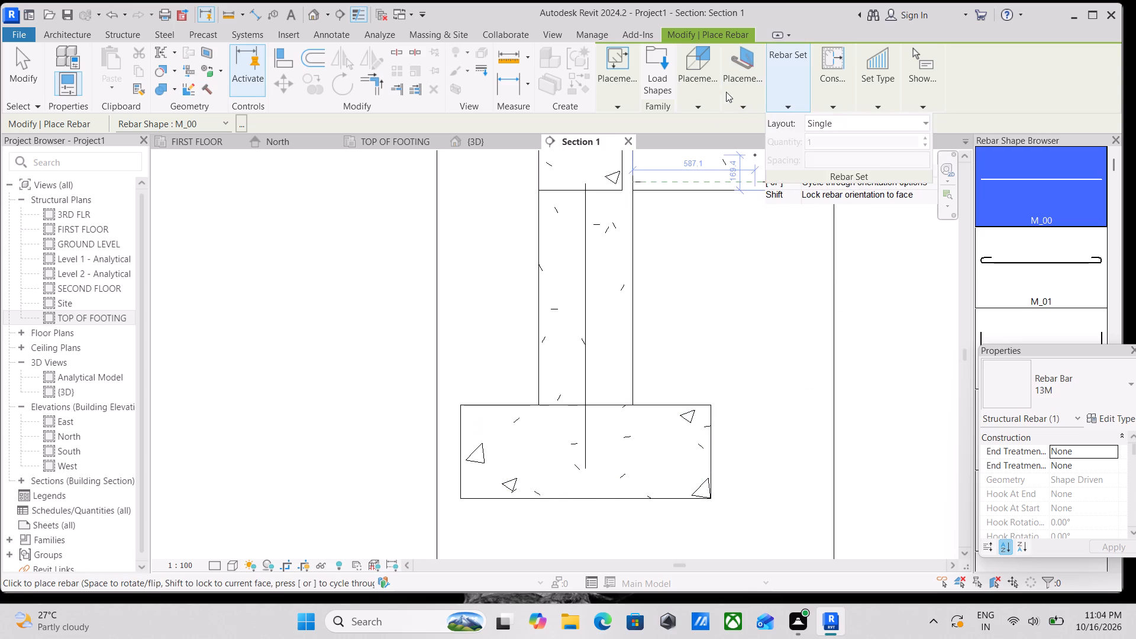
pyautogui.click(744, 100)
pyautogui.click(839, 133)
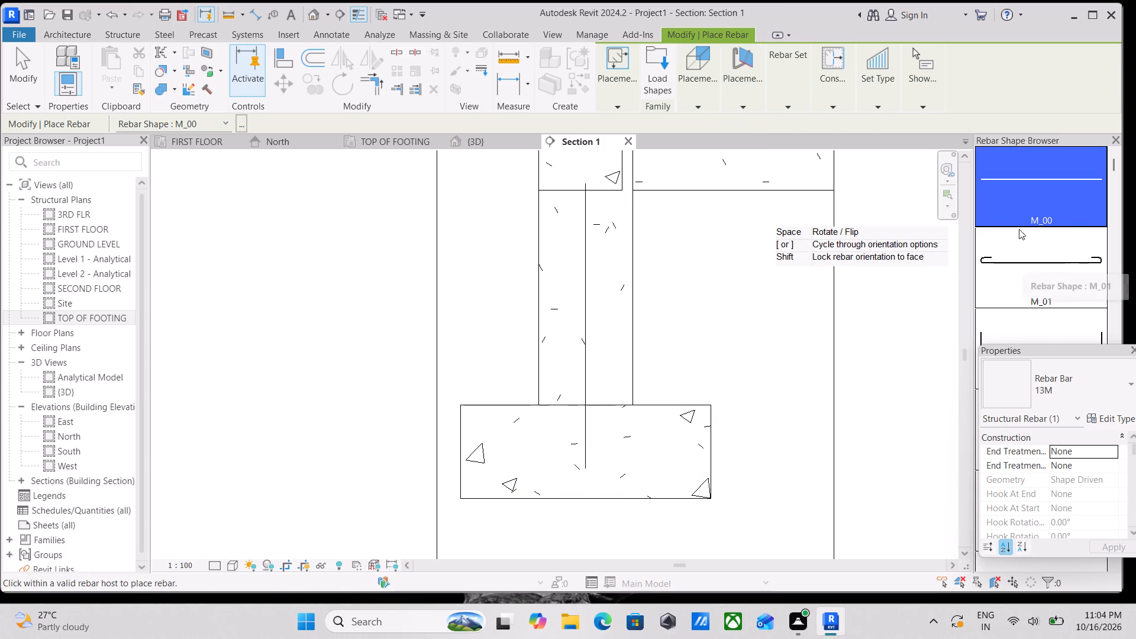
# Look through the available rebar shapes and choose shape M_02 for the 13M bar.
pyautogui.scroll(-3, 1018, 227)
pyautogui.scroll(-18, 1022, 280)
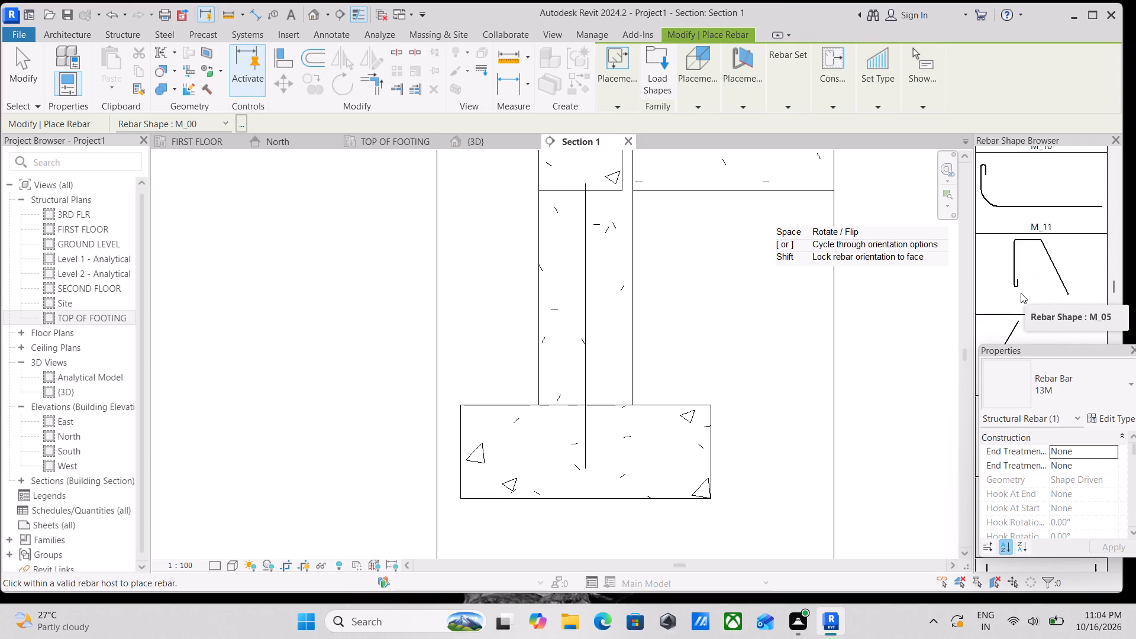
pyautogui.scroll(-20, 1021, 293)
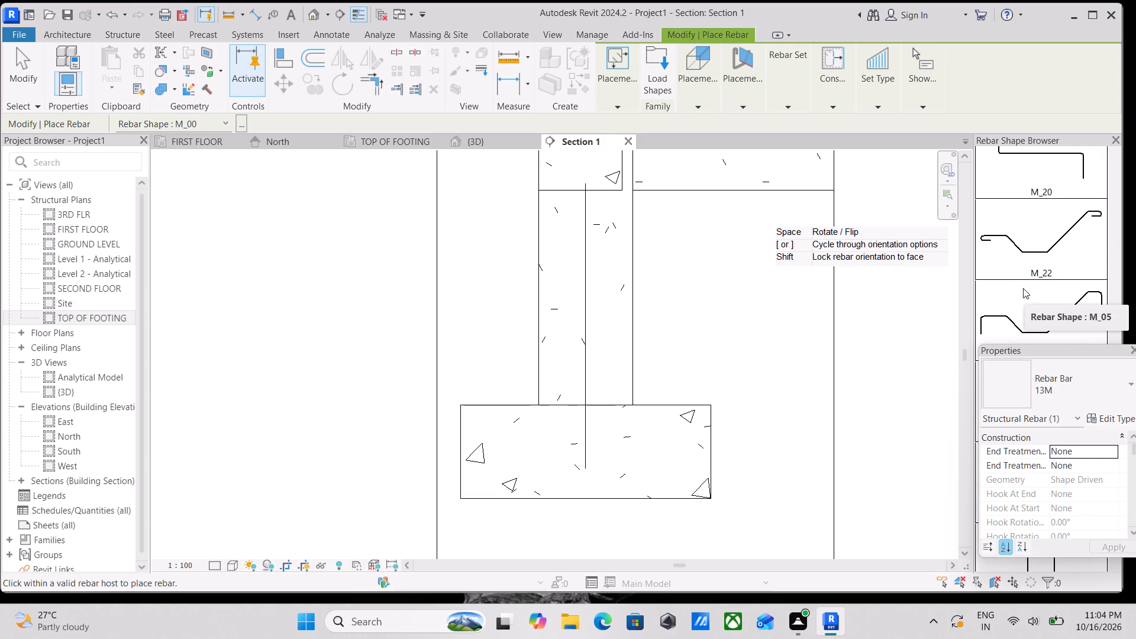
pyautogui.scroll(-19, 1023, 288)
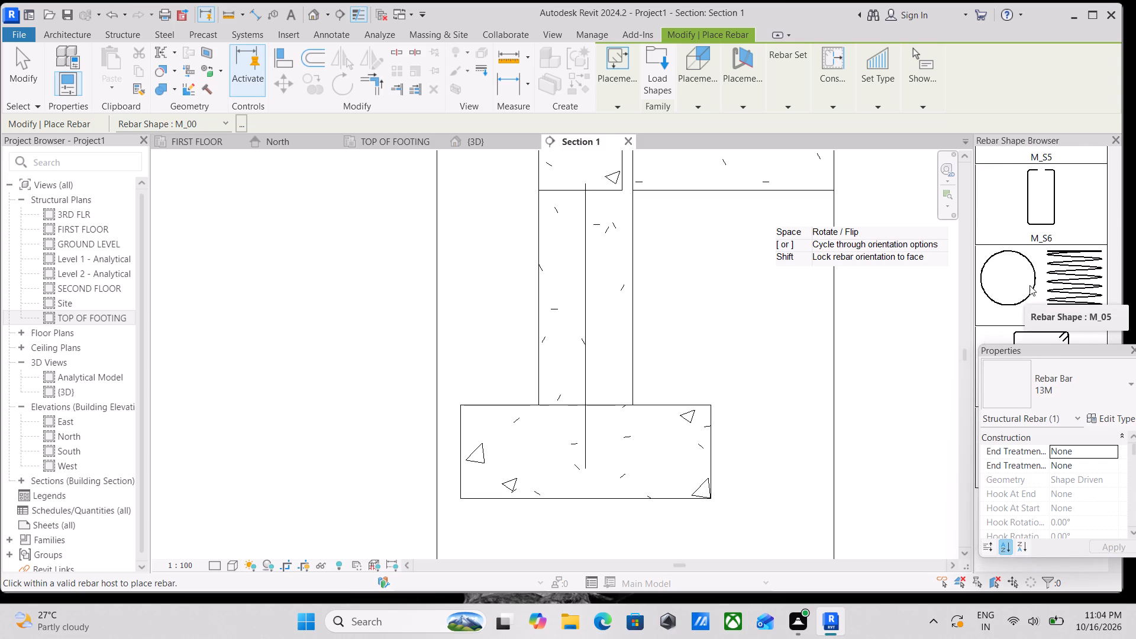
pyautogui.scroll(-5, 1030, 285)
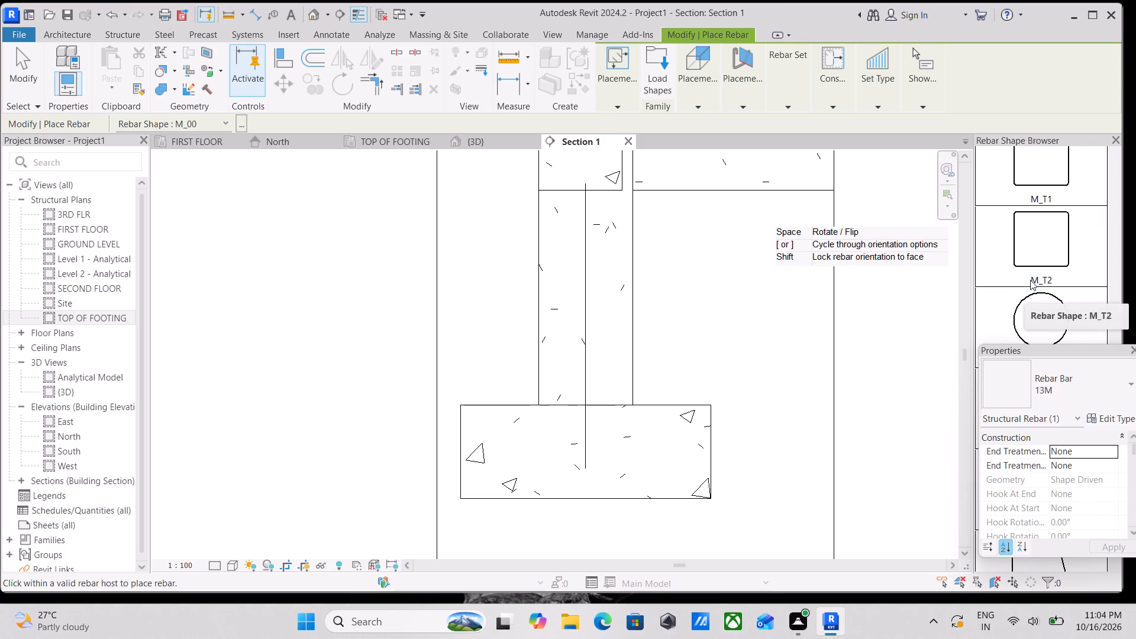
pyautogui.scroll(-12, 1030, 278)
pyautogui.scroll(2, 1027, 281)
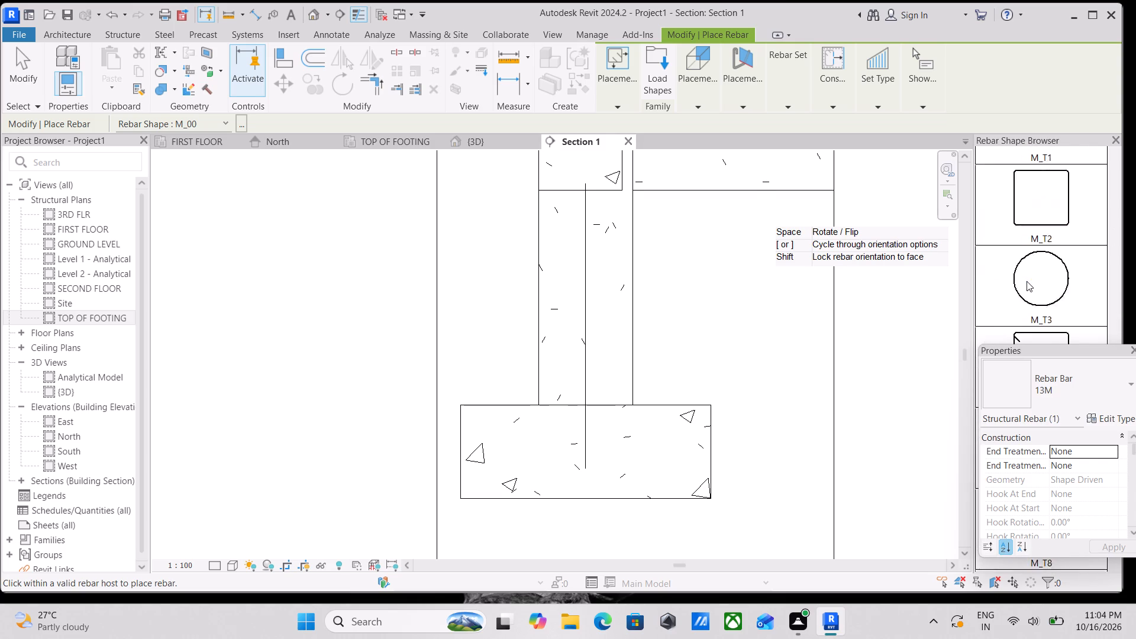
pyautogui.scroll(20, 1027, 281)
pyautogui.scroll(13, 1027, 281)
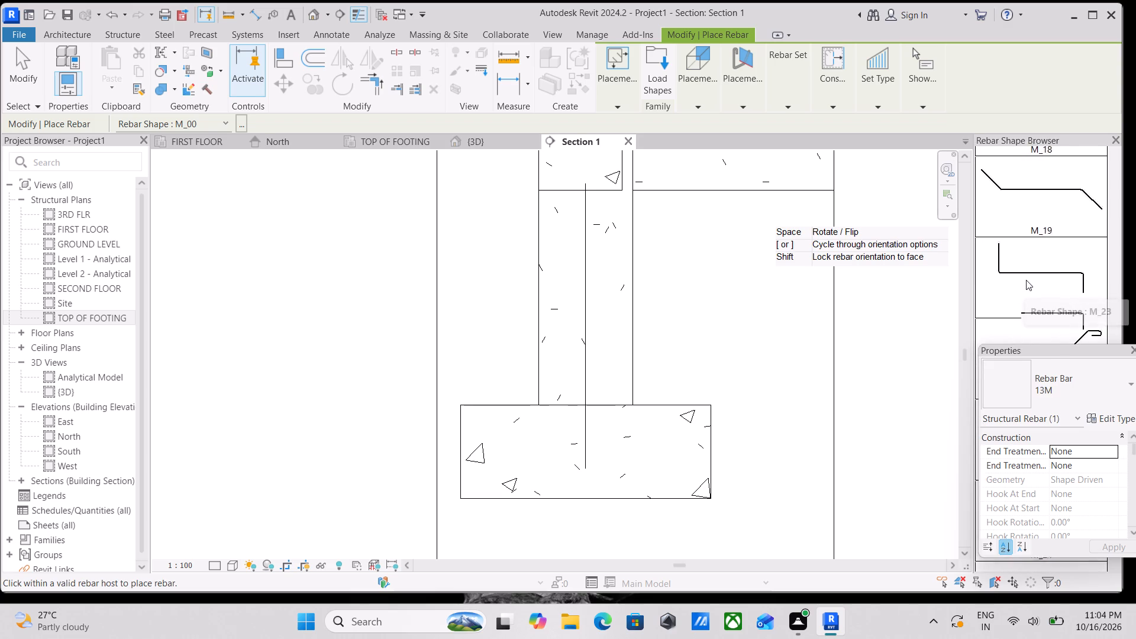
pyautogui.scroll(20, 1026, 280)
pyautogui.scroll(3, 1027, 253)
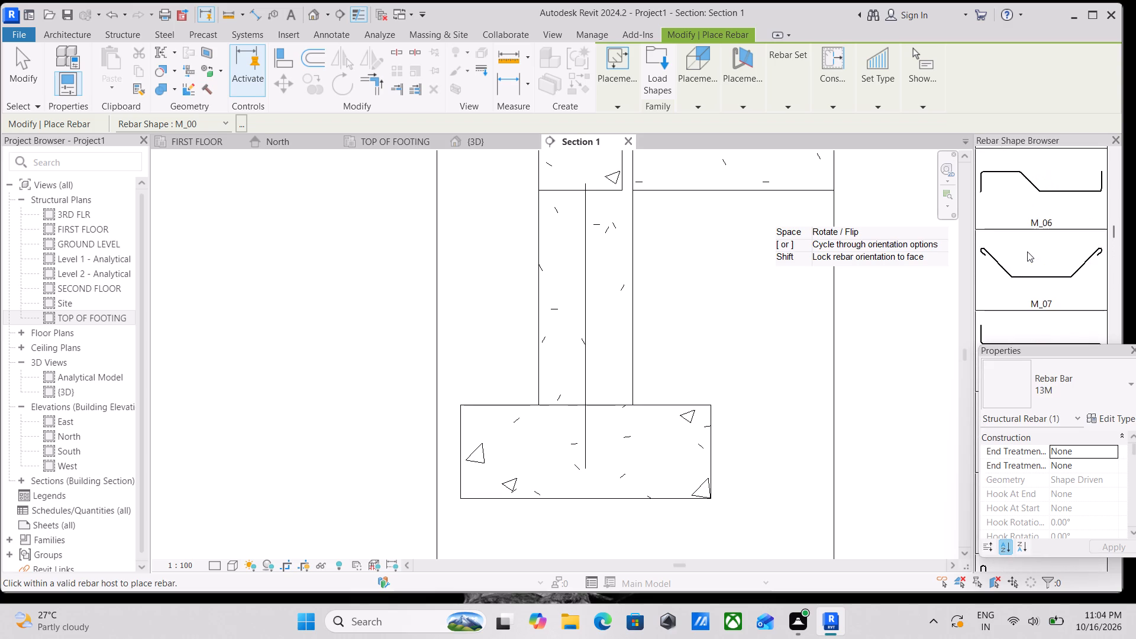
pyautogui.scroll(8, 1027, 251)
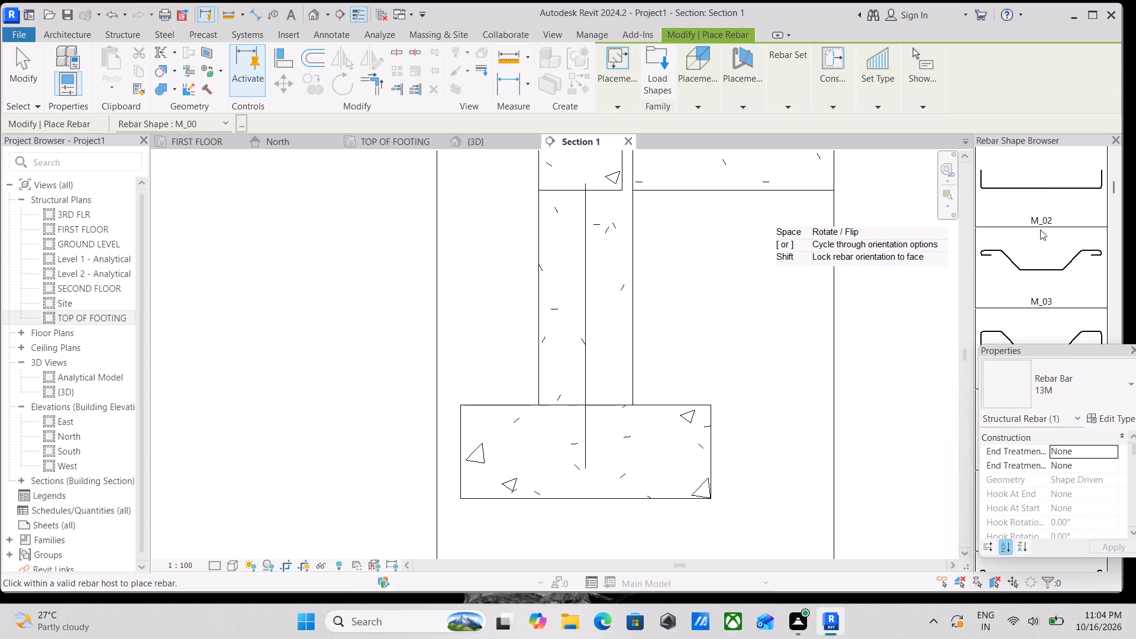
pyautogui.click(1050, 186)
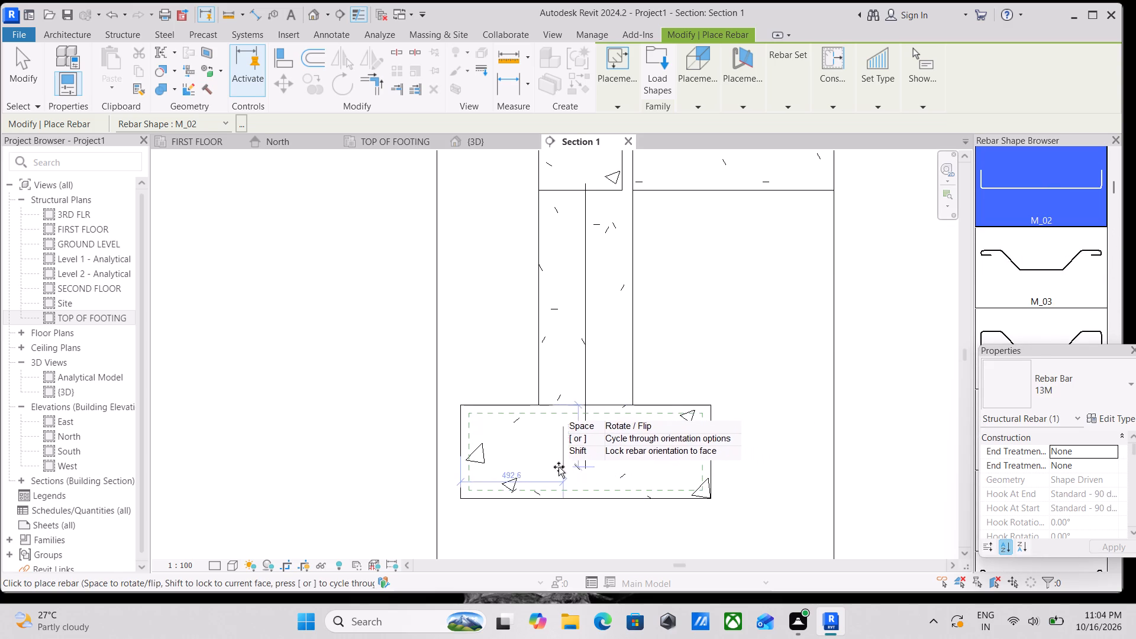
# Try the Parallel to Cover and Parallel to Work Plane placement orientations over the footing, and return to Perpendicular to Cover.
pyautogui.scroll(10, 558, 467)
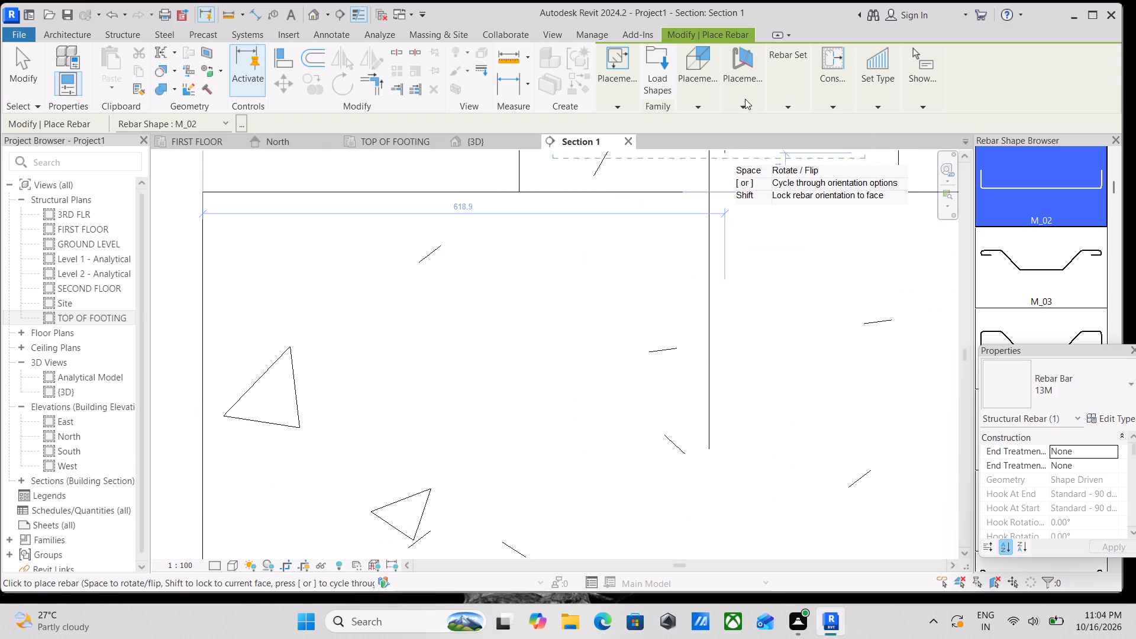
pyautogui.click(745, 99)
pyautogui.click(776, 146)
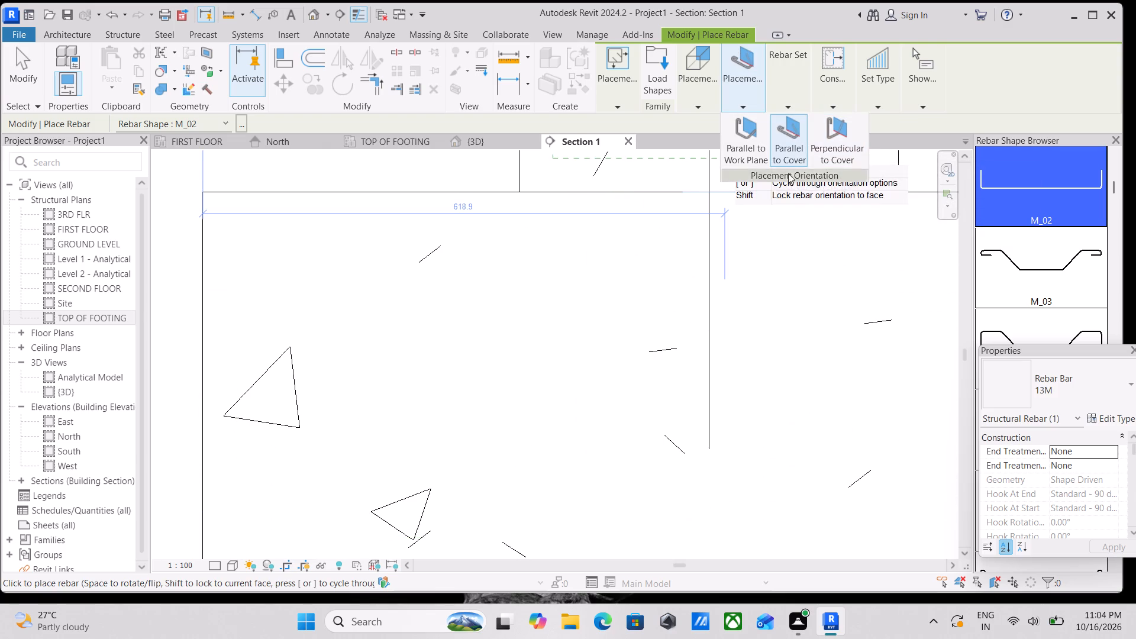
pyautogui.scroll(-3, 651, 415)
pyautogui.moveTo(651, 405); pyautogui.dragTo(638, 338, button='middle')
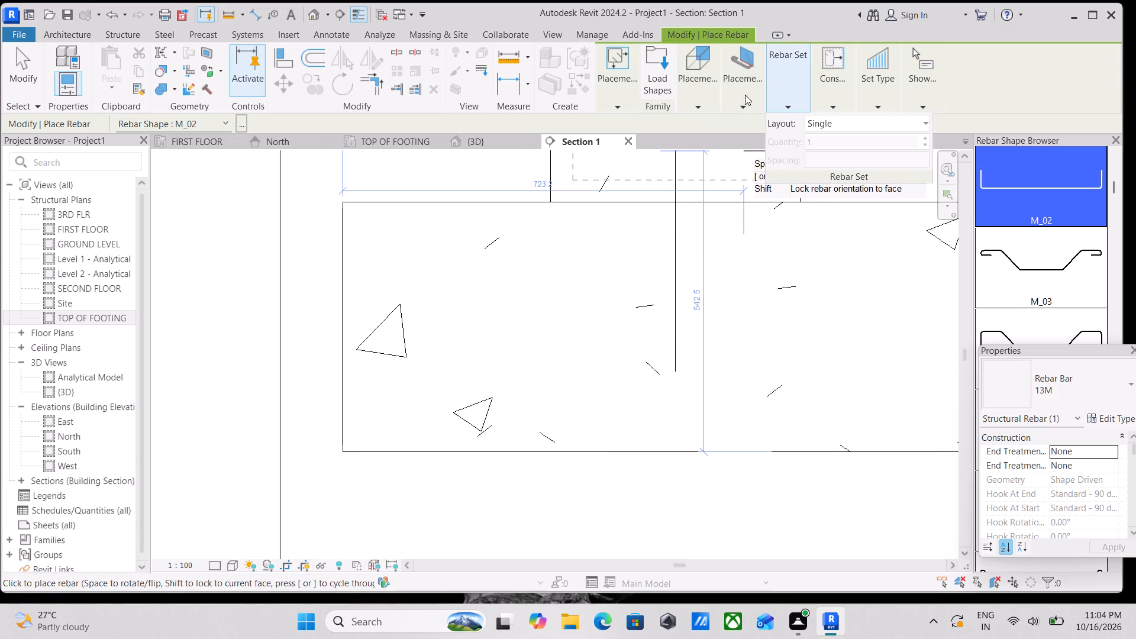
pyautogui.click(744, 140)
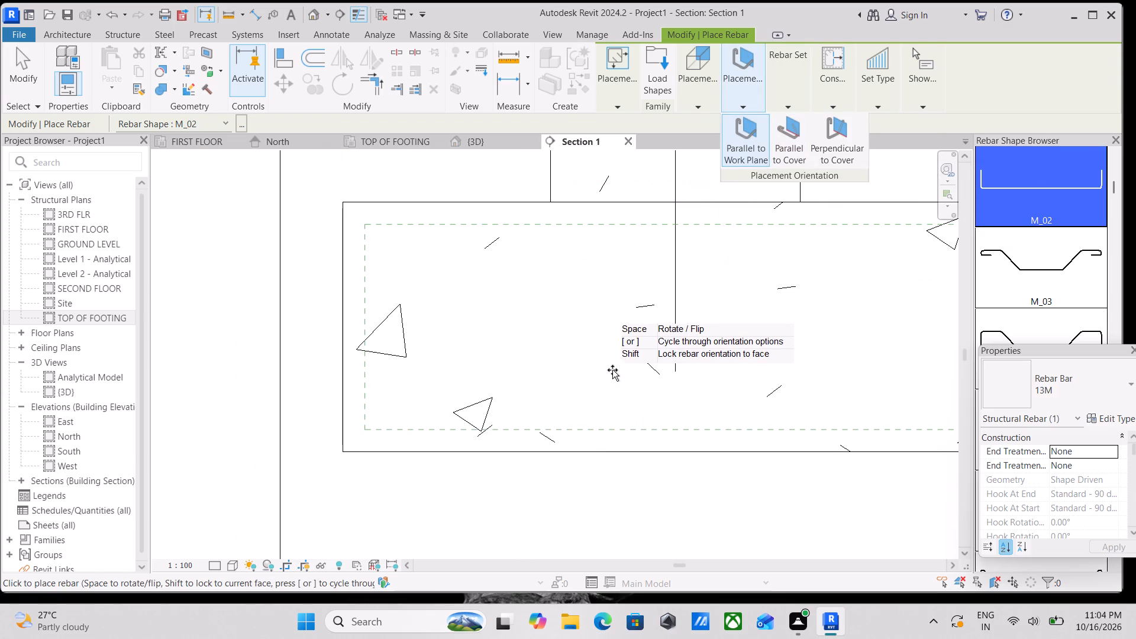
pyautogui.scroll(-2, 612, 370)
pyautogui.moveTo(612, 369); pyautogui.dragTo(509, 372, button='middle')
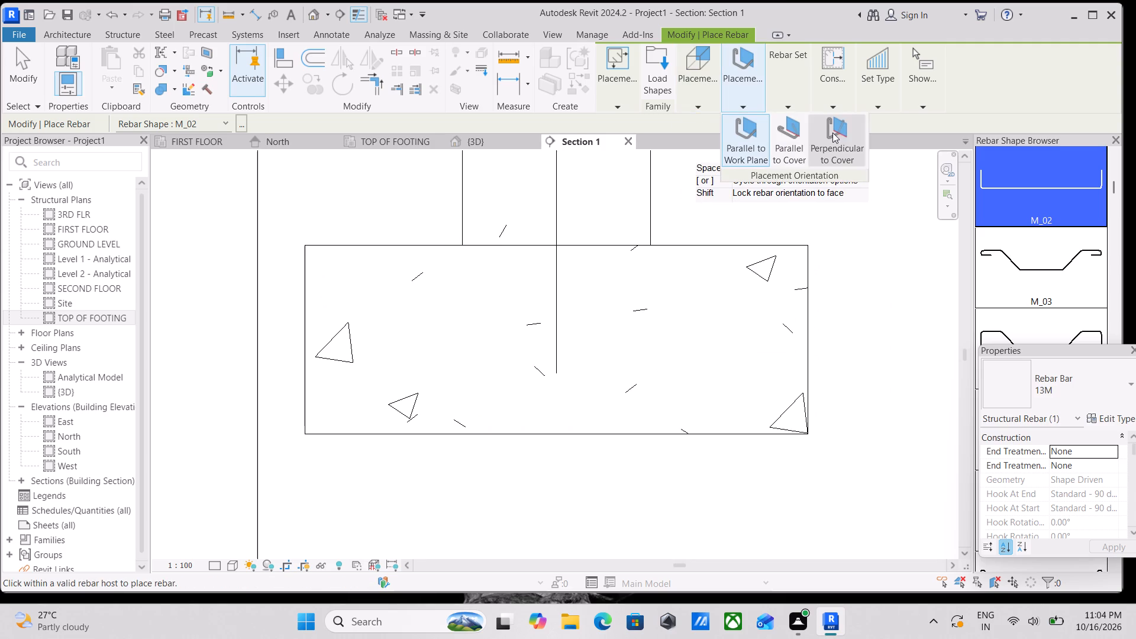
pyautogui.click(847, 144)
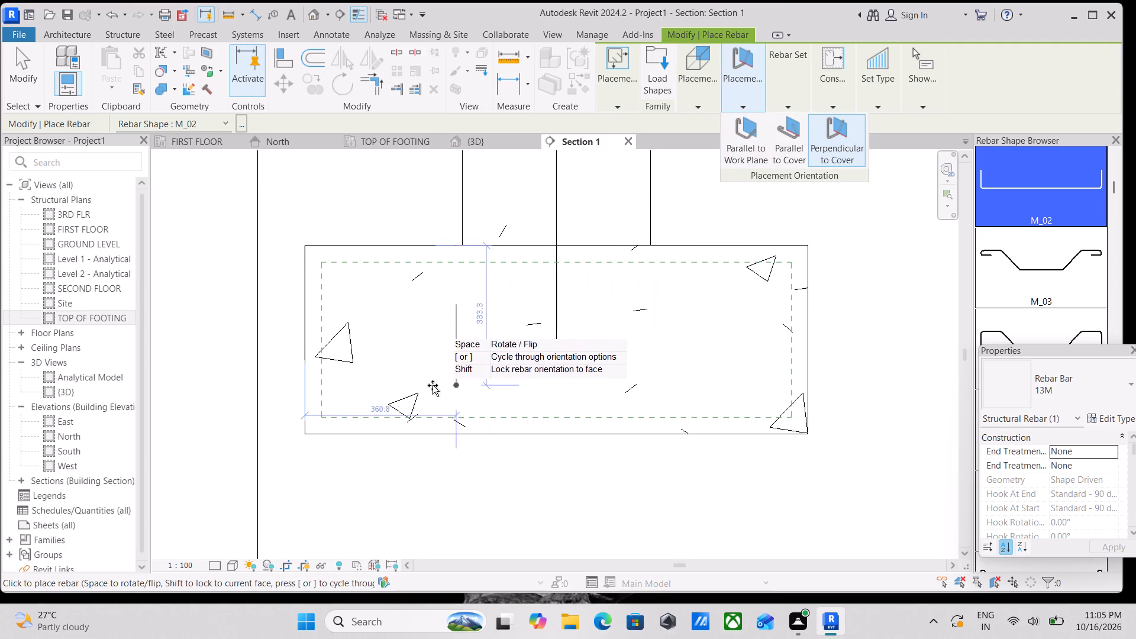
# Place one M_02 bar in the footing's lower-left corner, about 82 mm from its side face and 73 mm above its underside.
pyautogui.moveTo(399, 389); pyautogui.dragTo(543, 377, button='middle')
pyautogui.scroll(3, 485, 392)
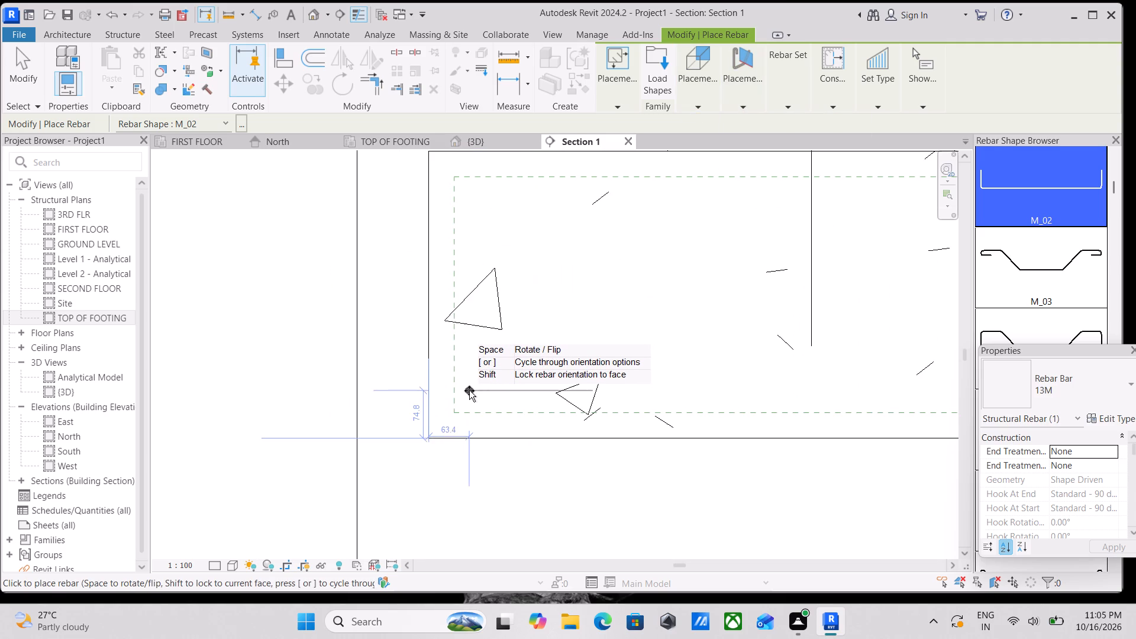
pyautogui.click(481, 392)
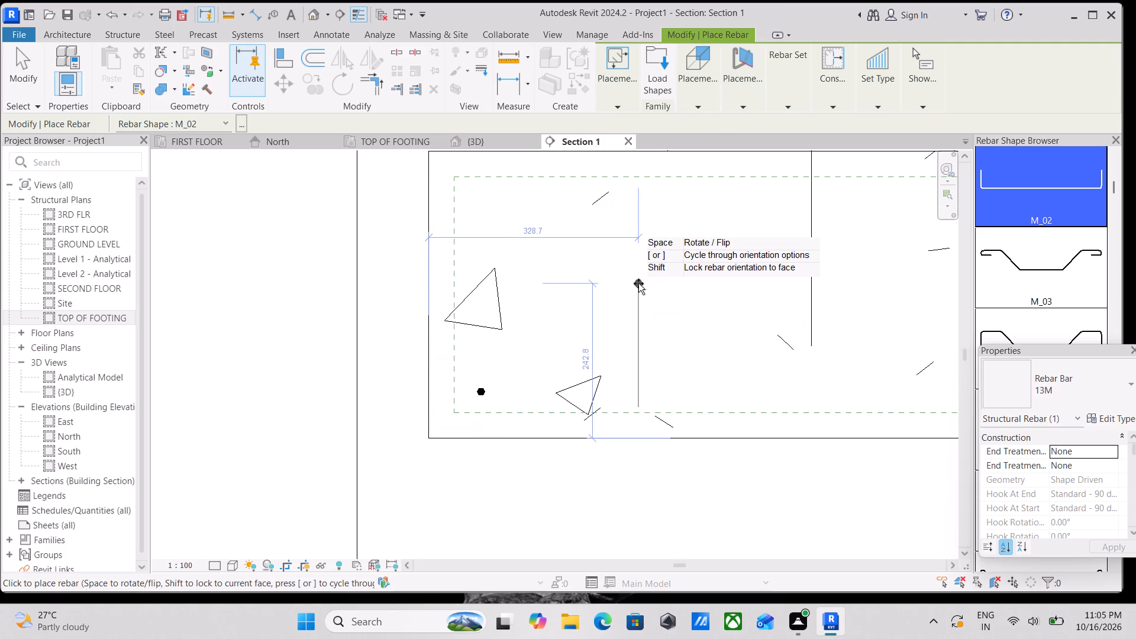
pyautogui.scroll(3, 478, 407)
pyautogui.press('Escape')
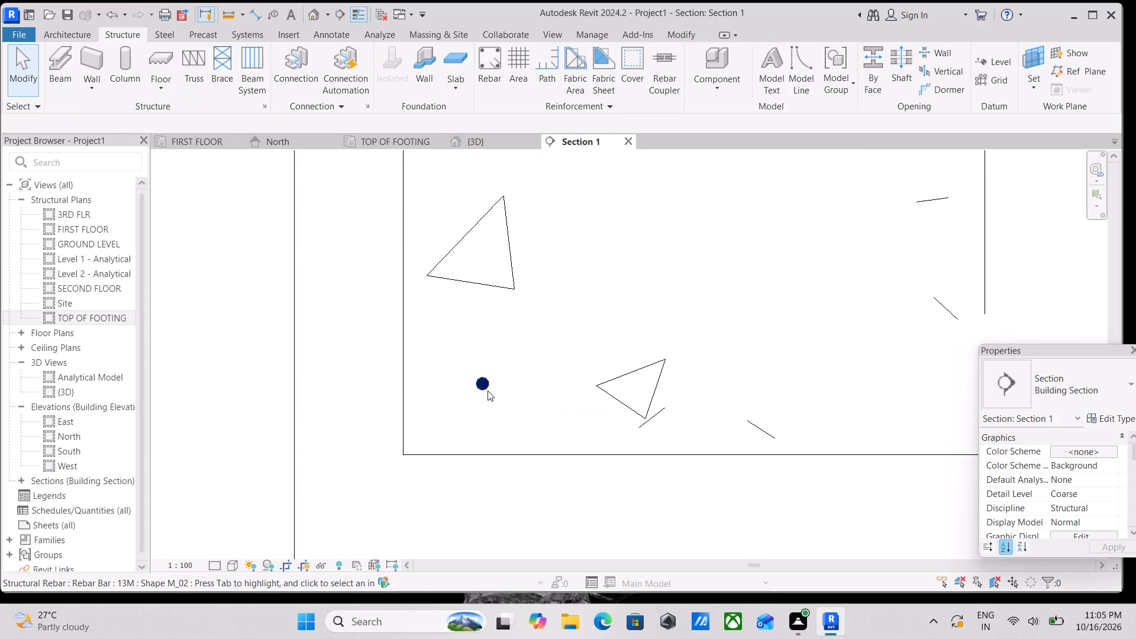
# Select the placed footing bar and examine its rebar properties.
pyautogui.click(488, 385)
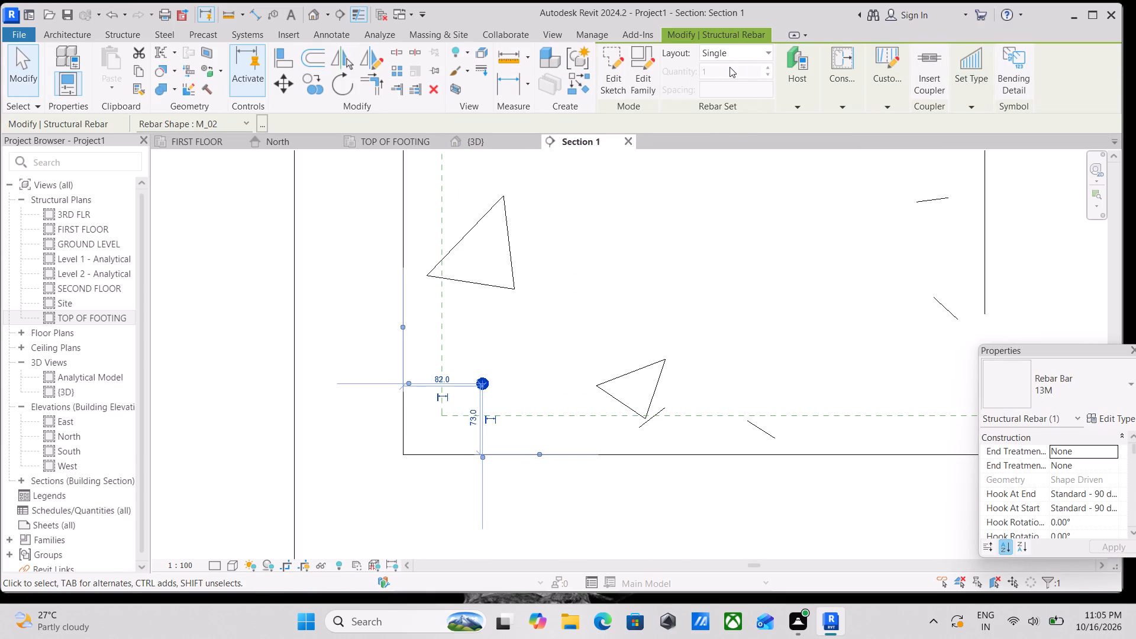
pyautogui.scroll(-3, 1045, 450)
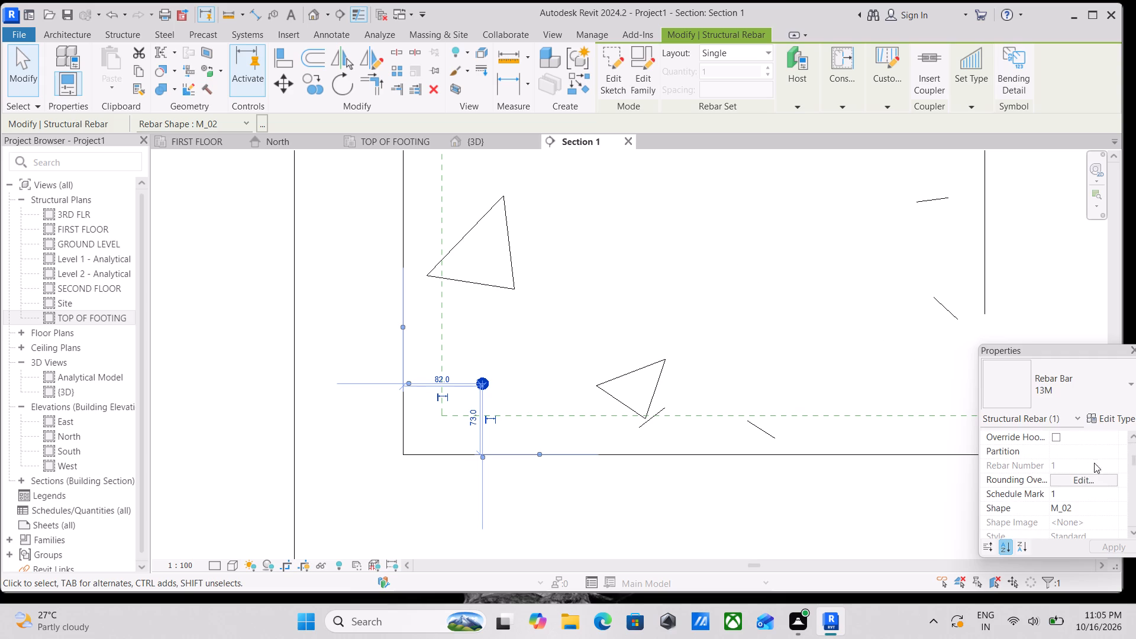
pyautogui.scroll(-1, 1088, 487)
pyautogui.scroll(2, 1088, 487)
pyautogui.scroll(-1, 1088, 487)
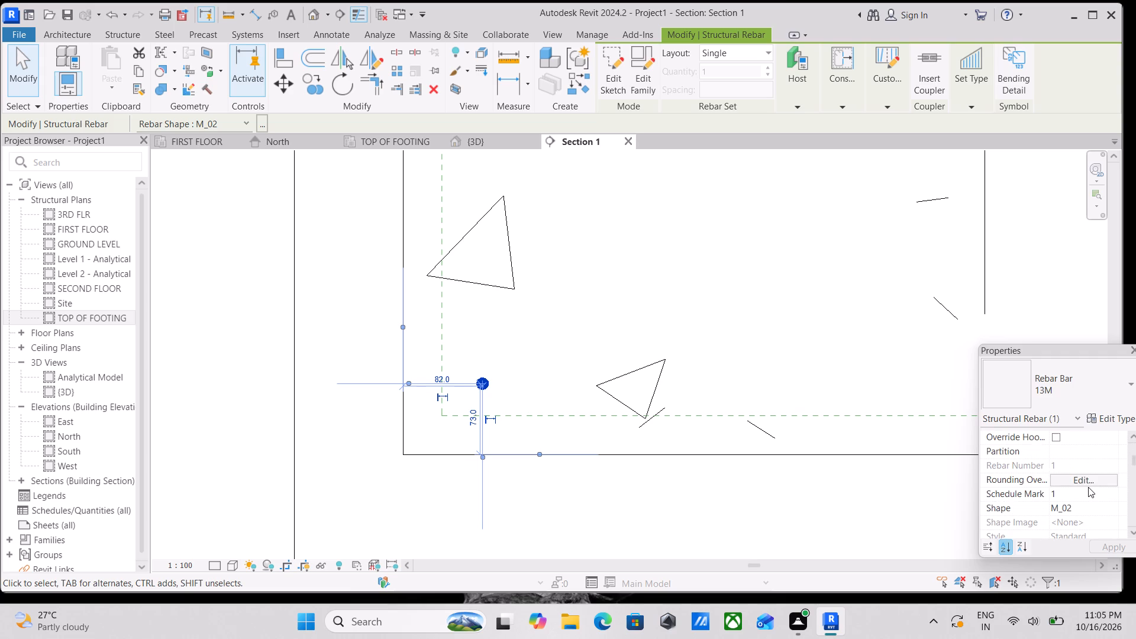
# Set the selected bottom rebar in the footing to show unobscured in the {3D} view.
pyautogui.scroll(-4, 1075, 477)
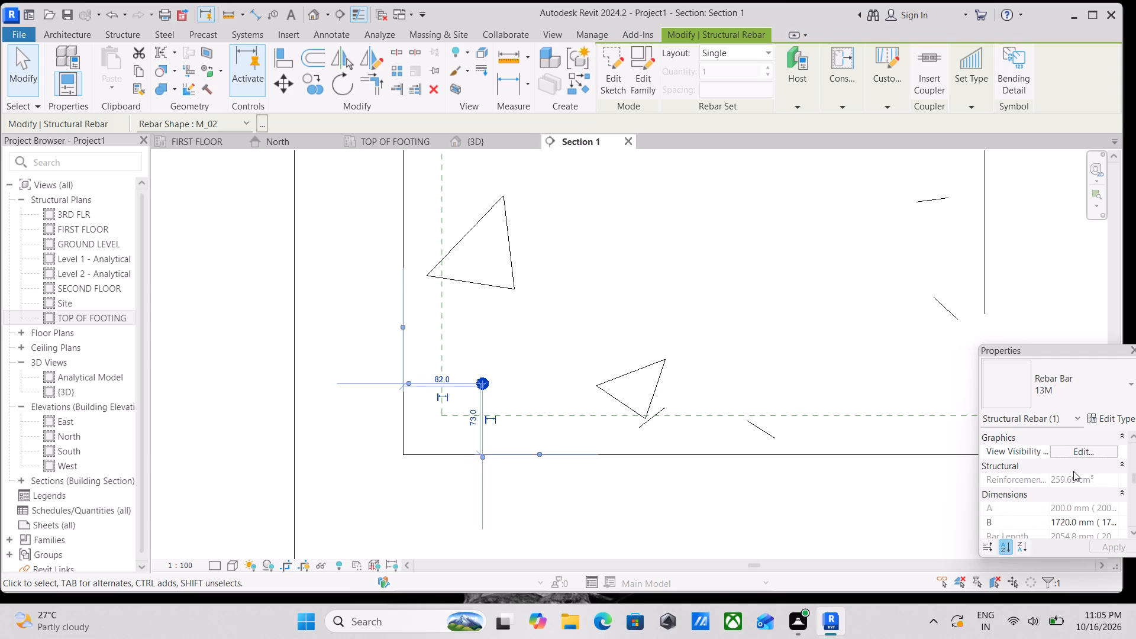
pyautogui.click(1083, 448)
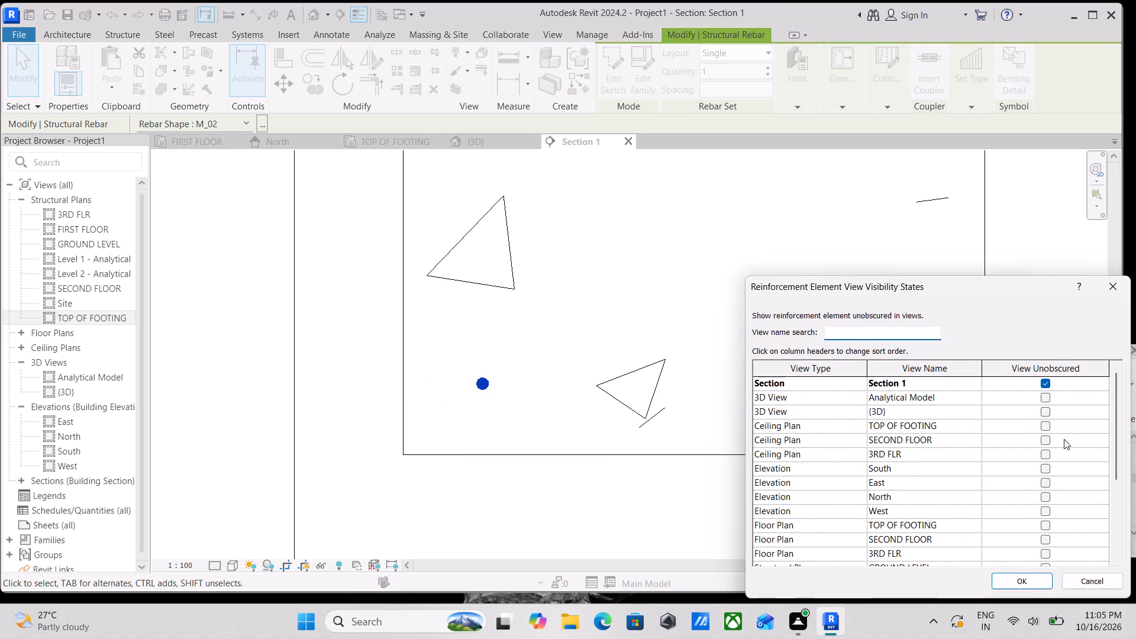
pyautogui.click(1047, 408)
pyautogui.click(1022, 579)
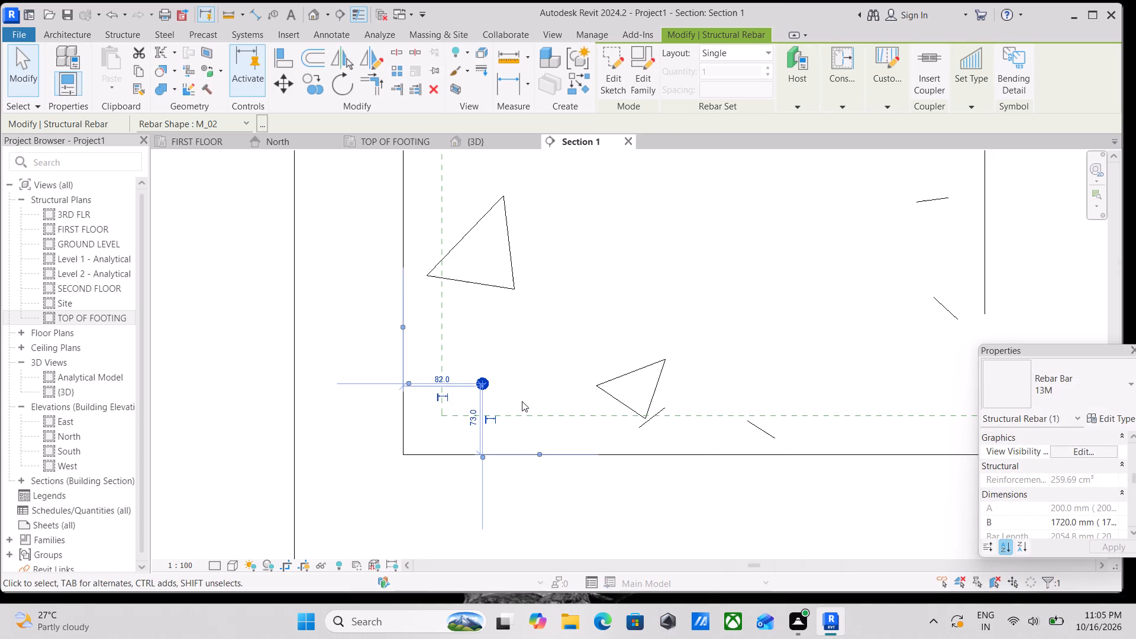
pyautogui.scroll(2, 520, 400)
pyautogui.press('Escape')
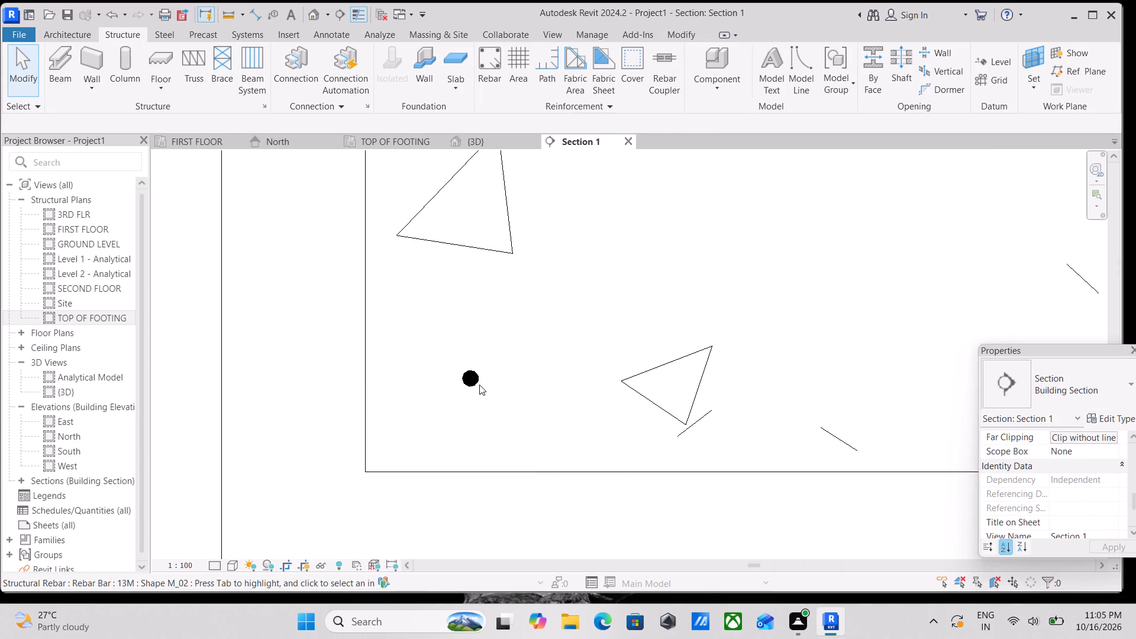
# Distribute the footing's bottom rebar with a Maximum Spacing layout at 120 mm spacing.
pyautogui.click(477, 382)
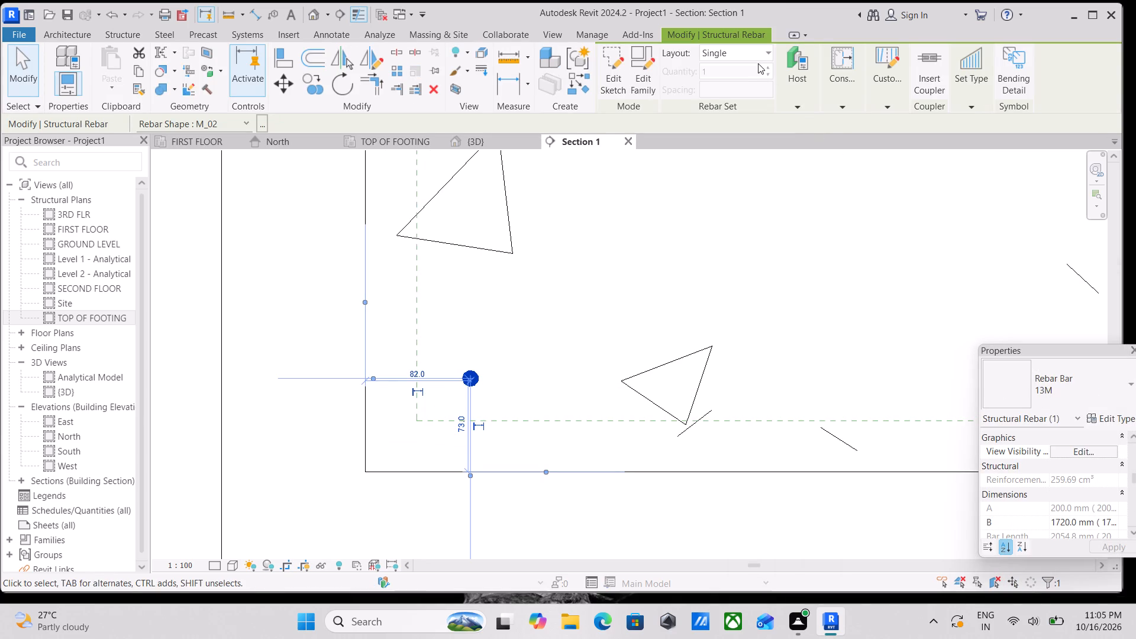
pyautogui.click(759, 57)
pyautogui.click(756, 101)
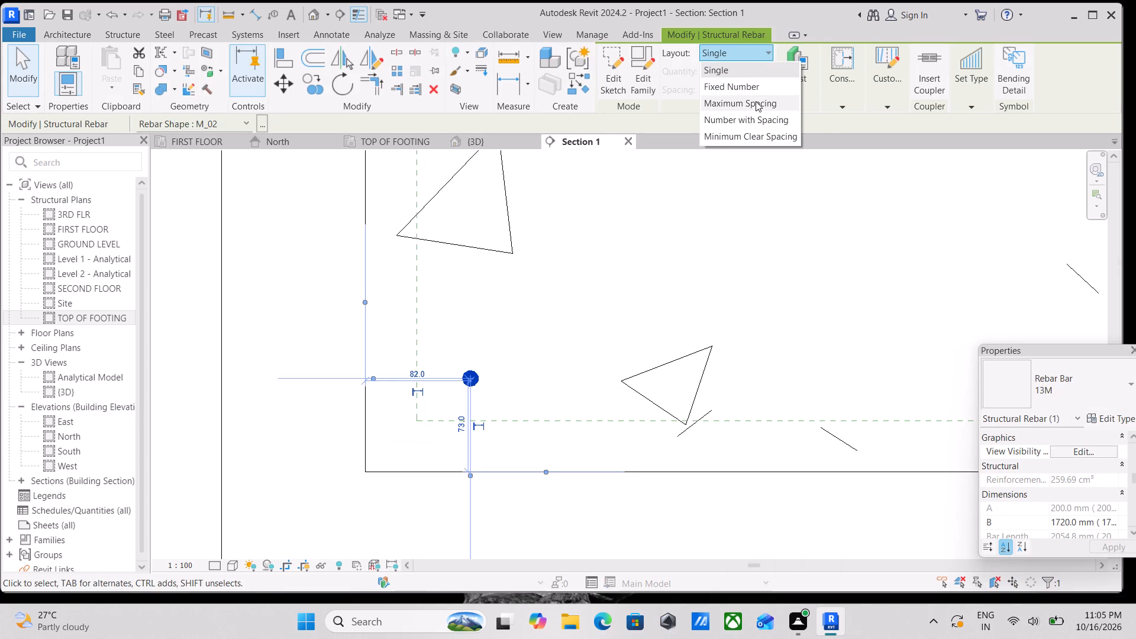
pyautogui.moveTo(751, 89); pyautogui.dragTo(654, 89)
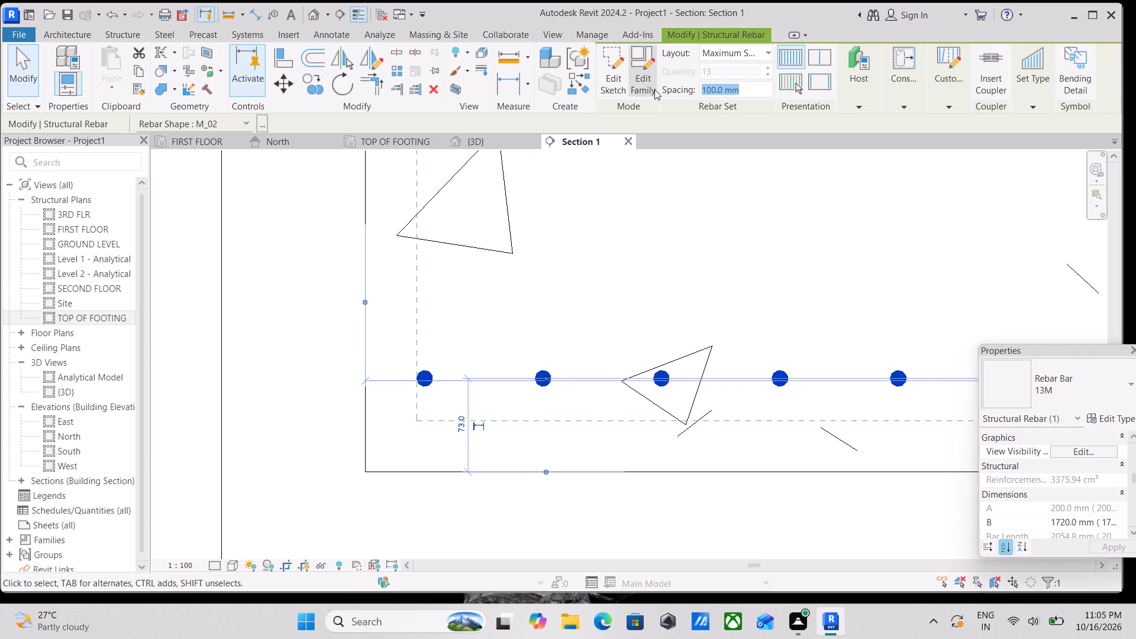
pyautogui.press('1')
pyautogui.write('20')
pyautogui.write('mm')
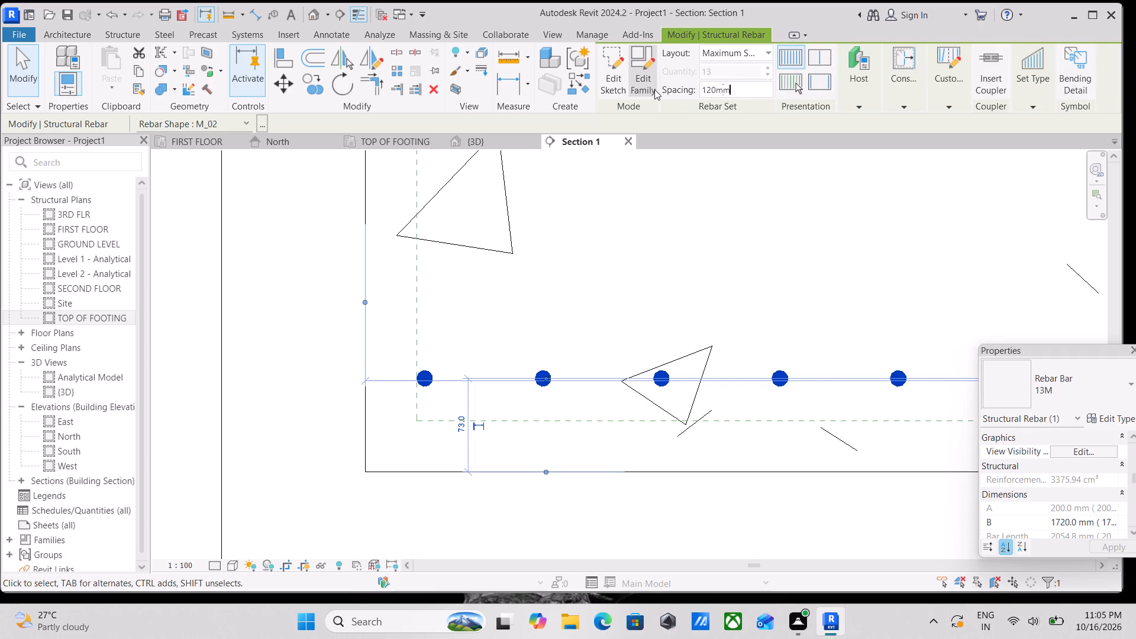
pyautogui.press('Return')
# Examine the bottom bar set across the footing section, checking the end bars against the concrete cover lines.
pyautogui.scroll(-5, 828, 186)
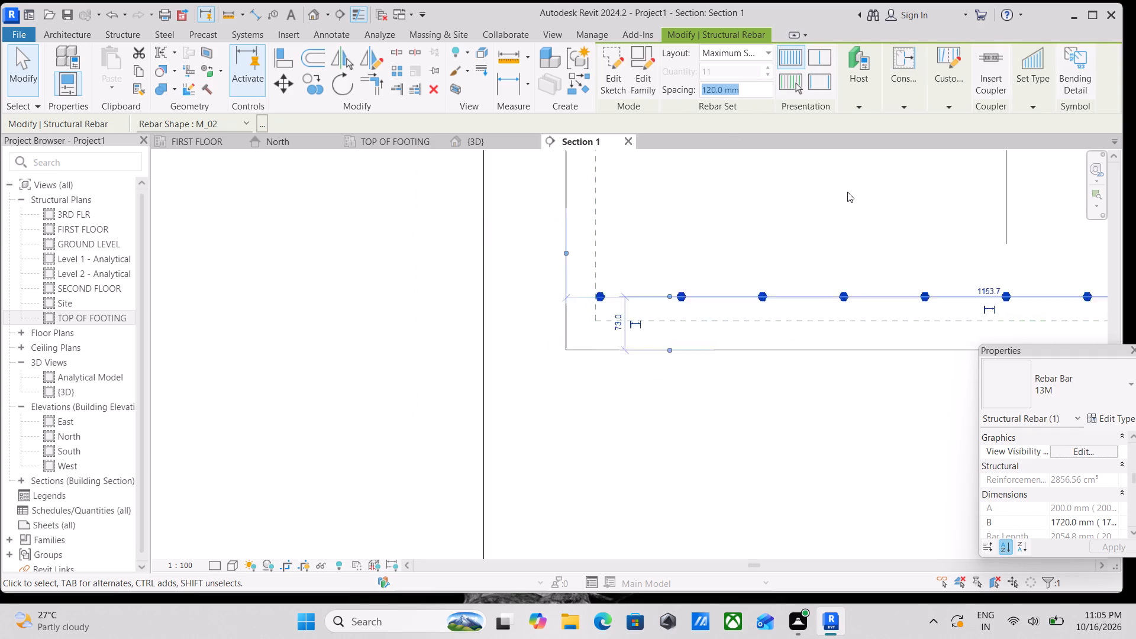
pyautogui.scroll(-1, 847, 192)
pyautogui.moveTo(847, 192); pyautogui.dragTo(493, 260, button='middle')
pyautogui.scroll(-2, 740, 267)
pyautogui.moveTo(740, 267); pyautogui.dragTo(676, 262, button='middle')
pyautogui.scroll(3, 848, 331)
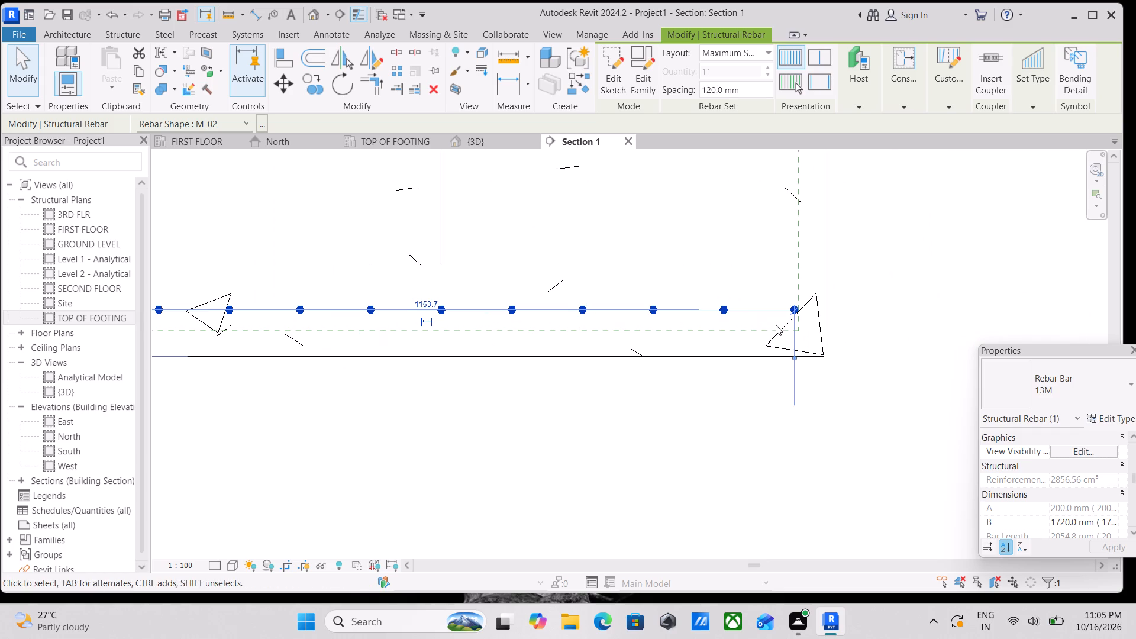
pyautogui.moveTo(777, 305); pyautogui.dragTo(799, 306, button='middle')
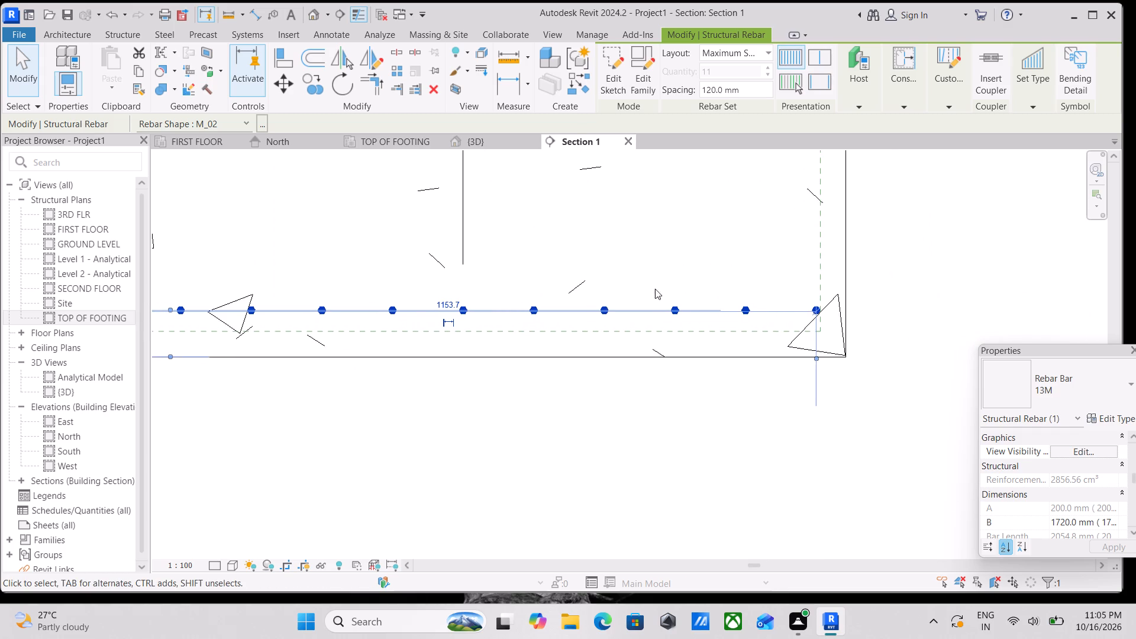
pyautogui.moveTo(463, 319); pyautogui.dragTo(810, 309, button='middle')
pyautogui.scroll(2, 495, 296)
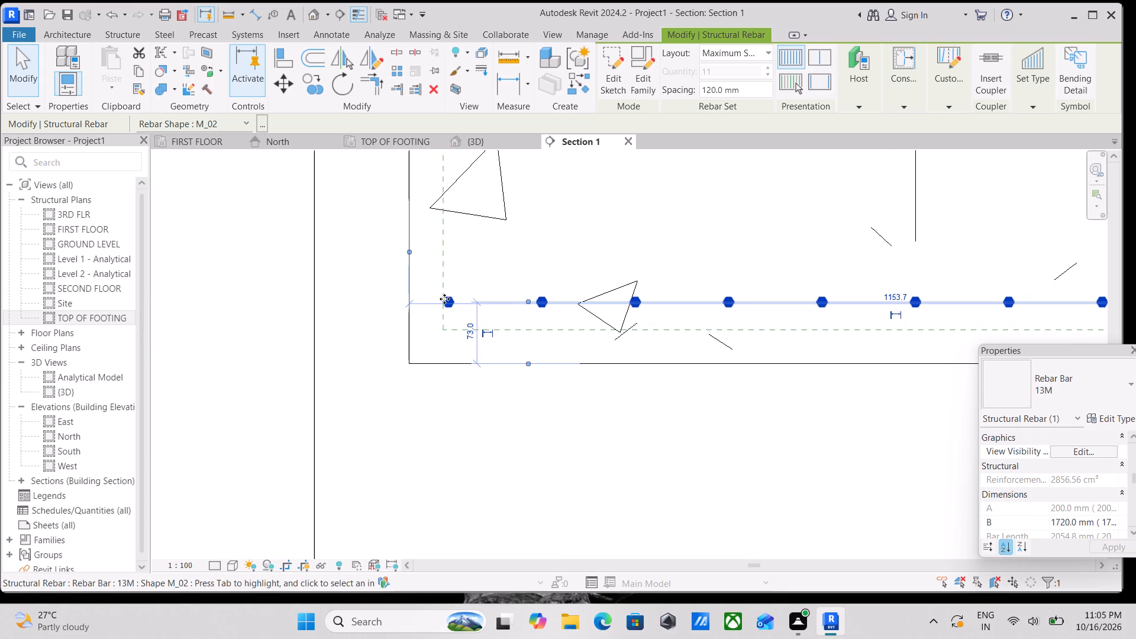
pyautogui.click(445, 300)
pyautogui.scroll(-5, 445, 300)
pyautogui.moveTo(513, 304); pyautogui.dragTo(495, 340, button='middle')
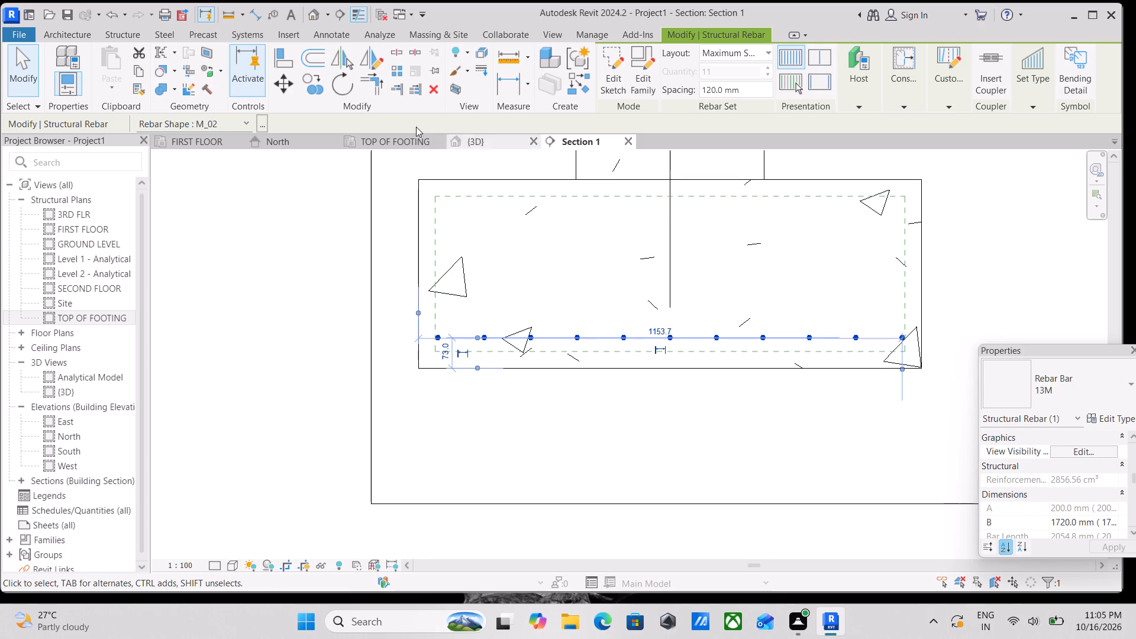
pyautogui.scroll(3, 453, 317)
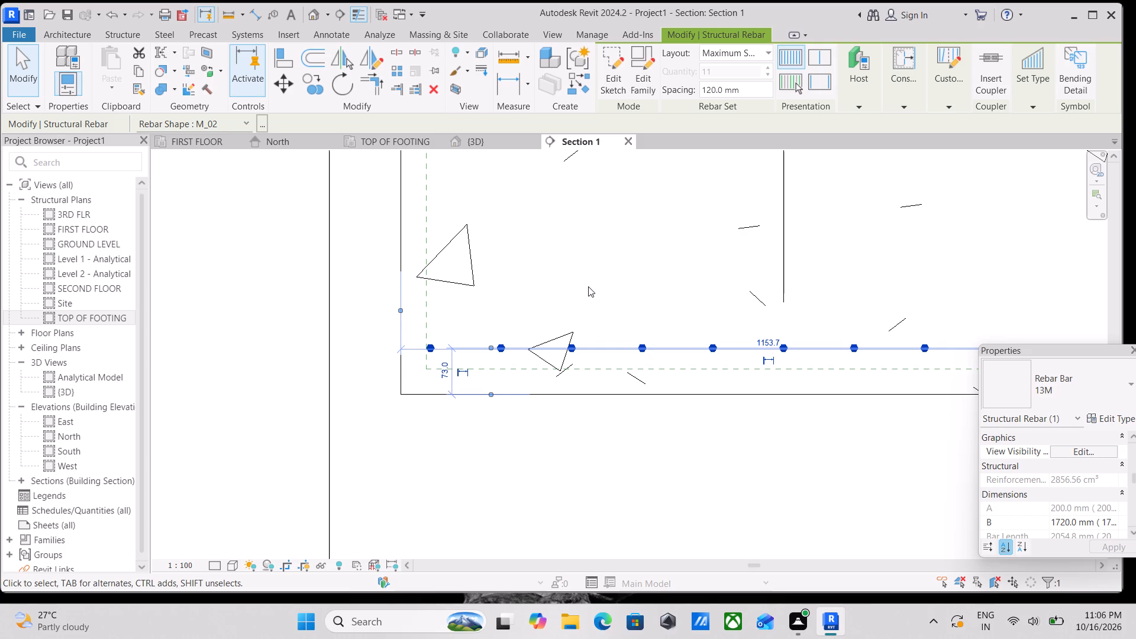
pyautogui.scroll(-4, 588, 286)
pyautogui.scroll(7, 519, 338)
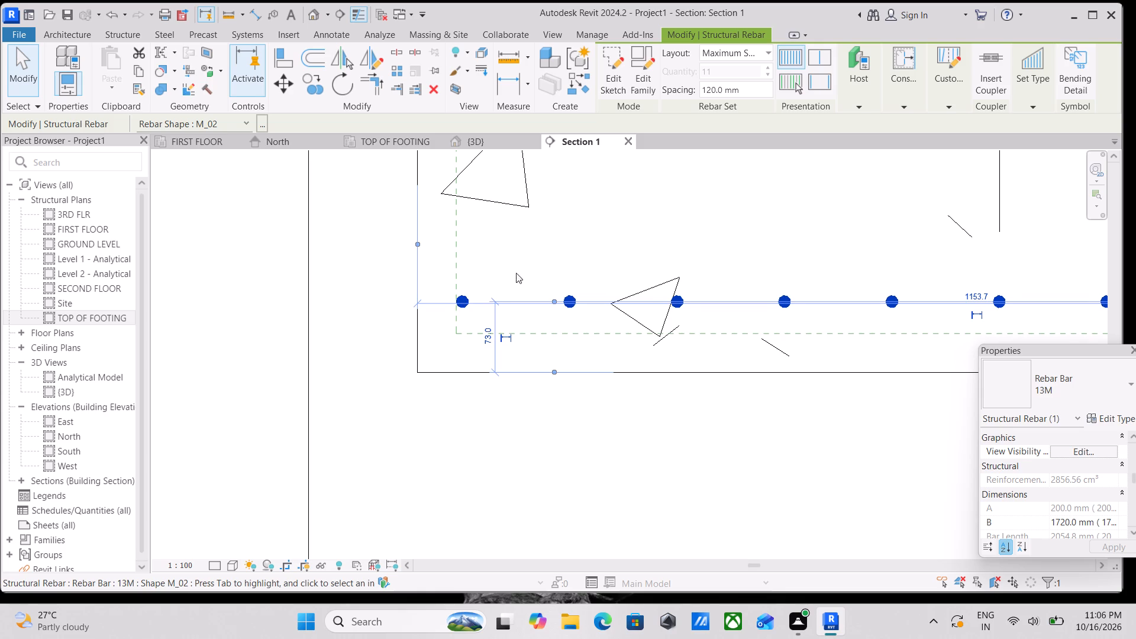
pyautogui.scroll(-1, 506, 322)
pyautogui.middleClick(506, 321)
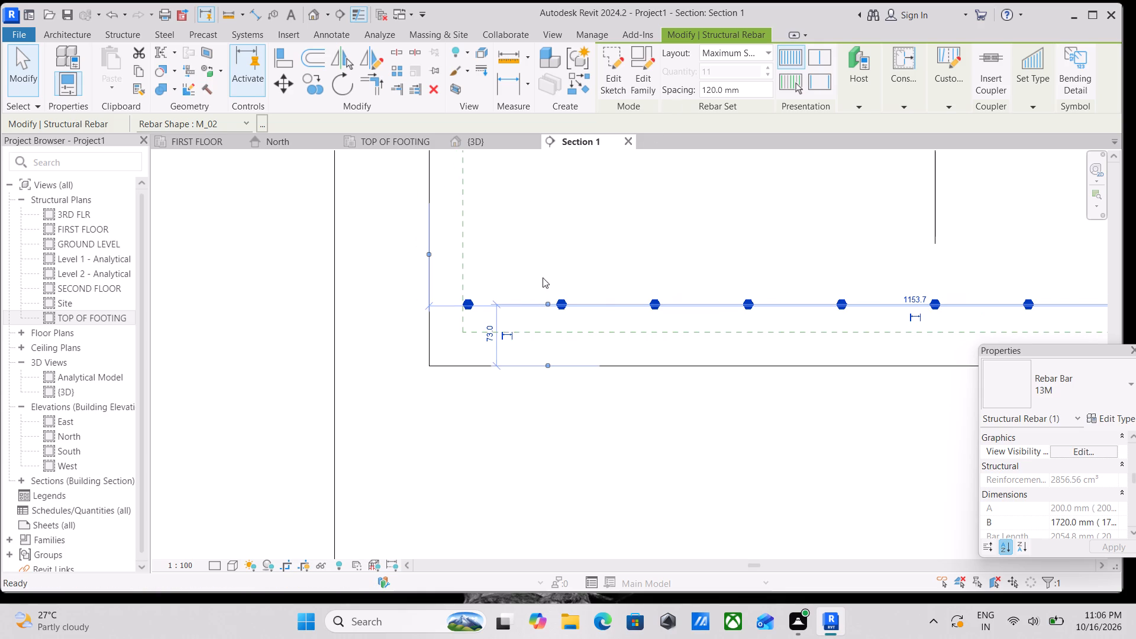
pyautogui.click(470, 306)
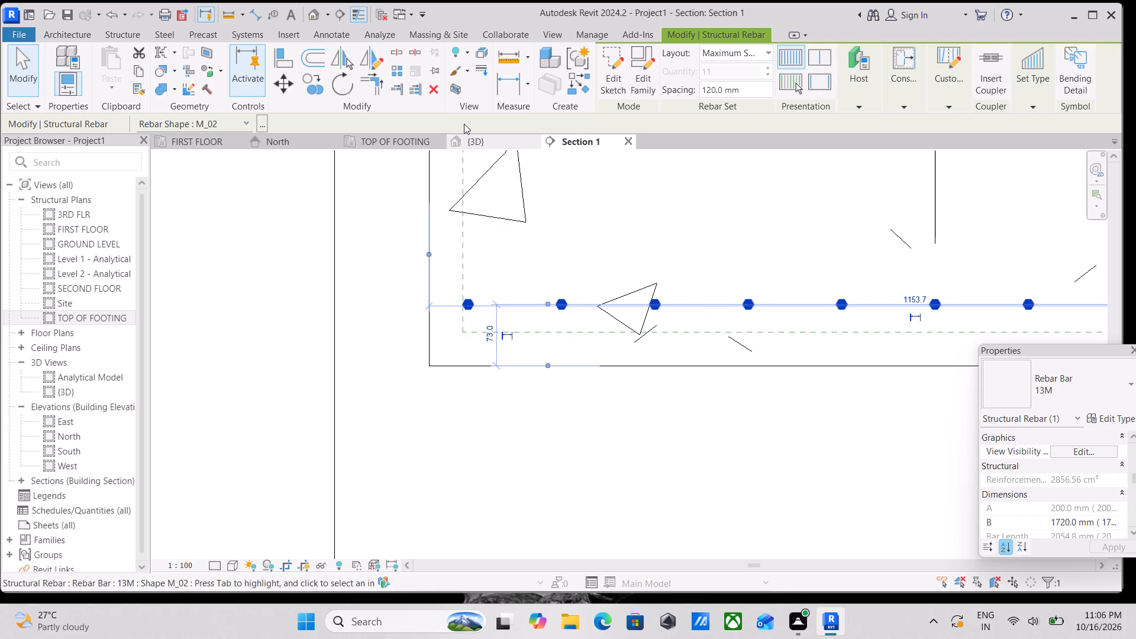
pyautogui.scroll(-1, 470, 248)
pyautogui.moveTo(470, 250); pyautogui.dragTo(450, 305, button='middle')
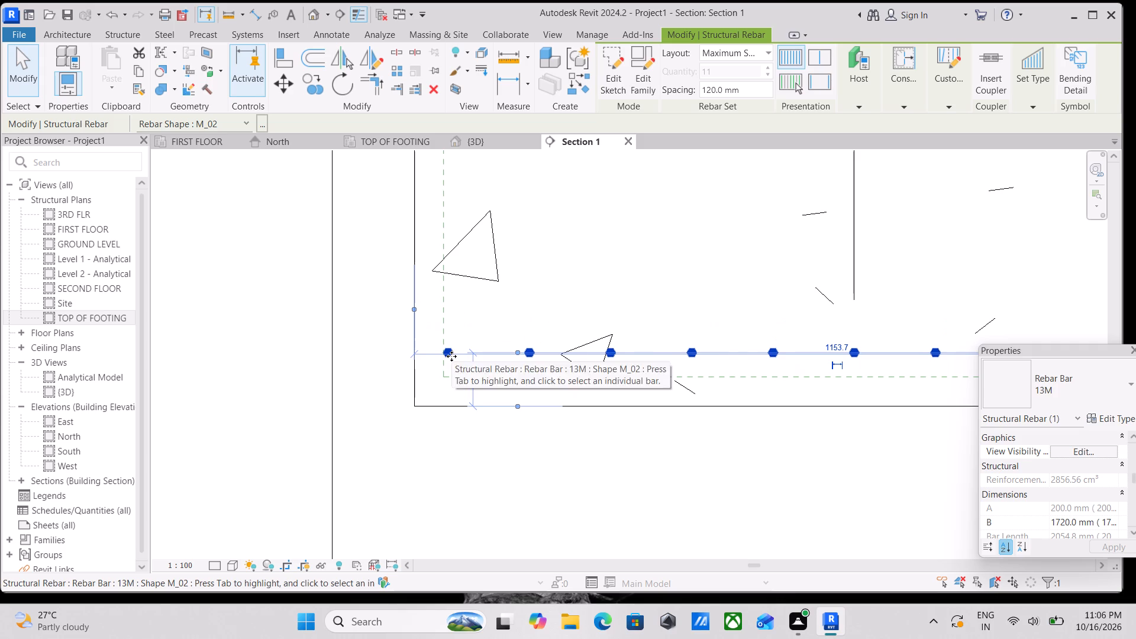
pyautogui.click(451, 356)
pyautogui.scroll(-7, 511, 264)
pyautogui.moveTo(614, 283); pyautogui.dragTo(566, 354, button='middle')
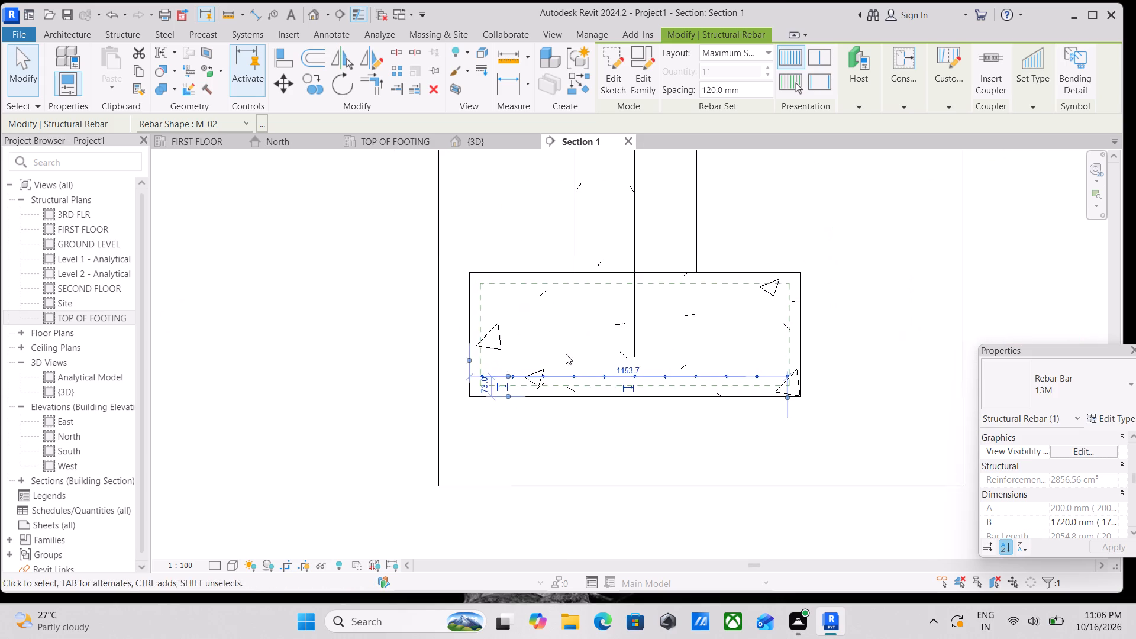
pyautogui.scroll(4, 637, 373)
pyautogui.scroll(4, 524, 380)
pyautogui.scroll(-2, 290, 362)
pyautogui.moveTo(298, 363); pyautogui.dragTo(361, 374, button='middle')
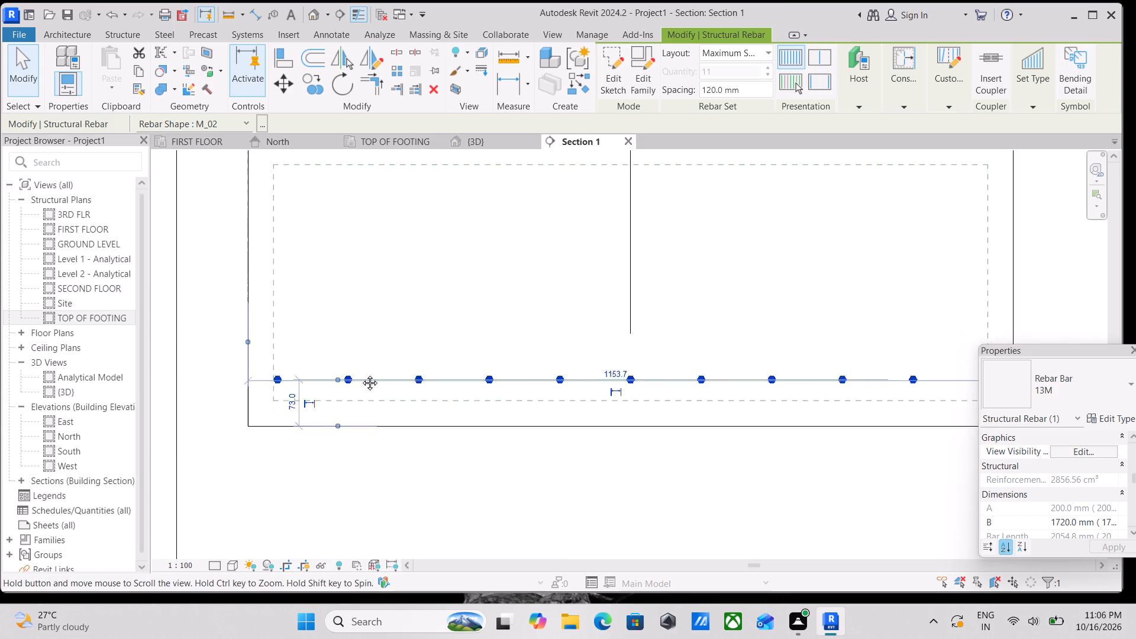
pyautogui.moveTo(361, 374); pyautogui.dragTo(370, 378, button='middle')
pyautogui.scroll(-1, 395, 340)
pyautogui.moveTo(396, 340); pyautogui.dragTo(413, 334, button='middle')
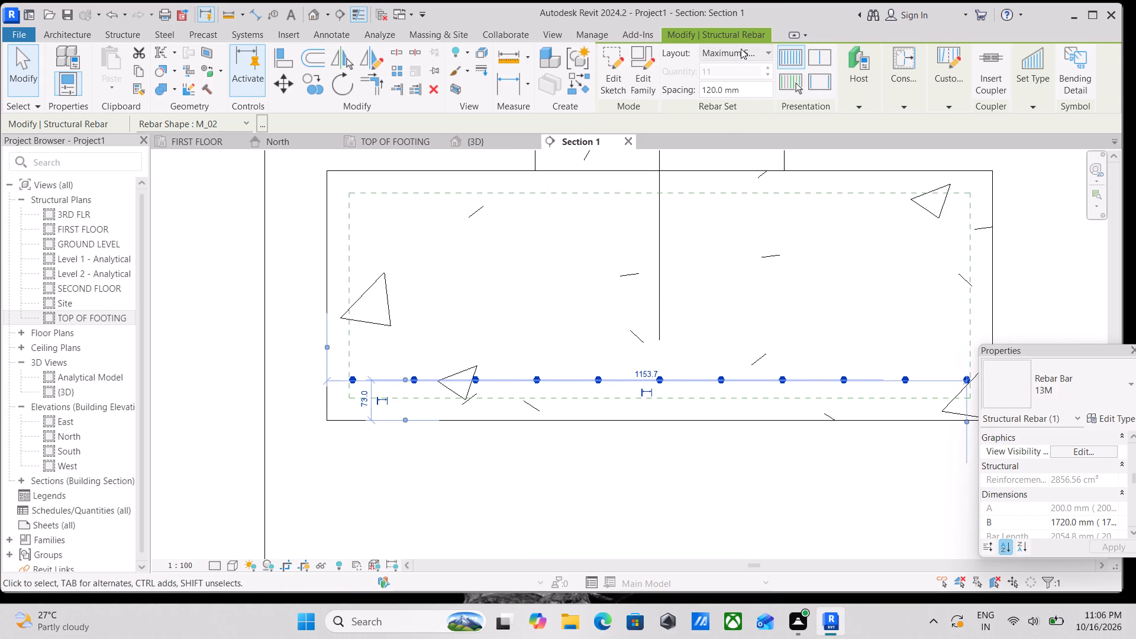
pyautogui.scroll(-2, 582, 277)
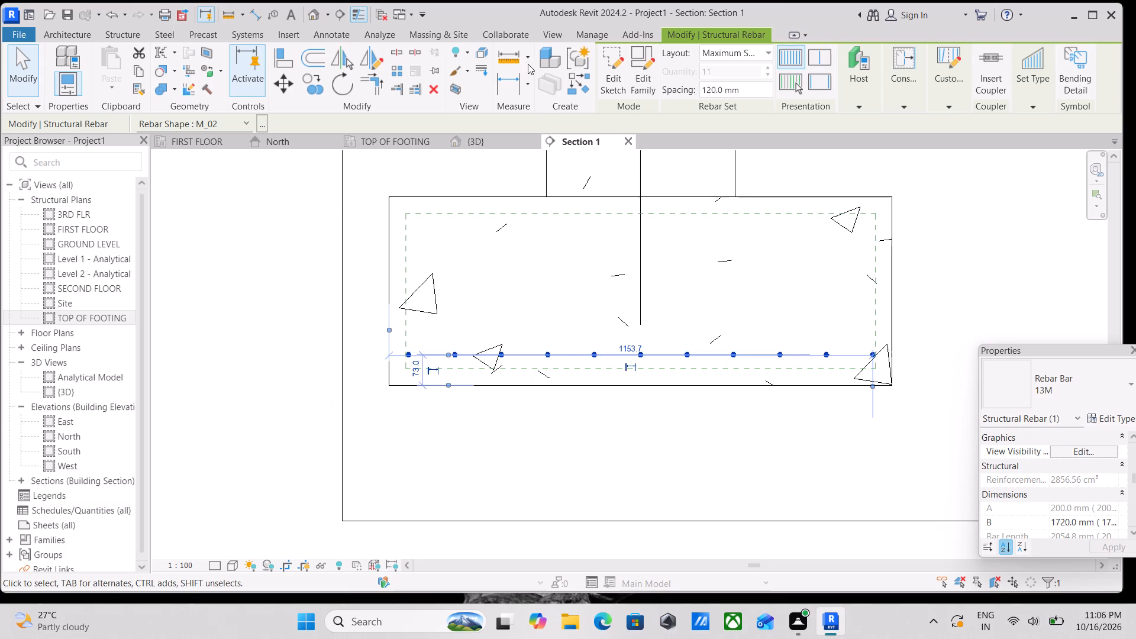
pyautogui.press('Escape')
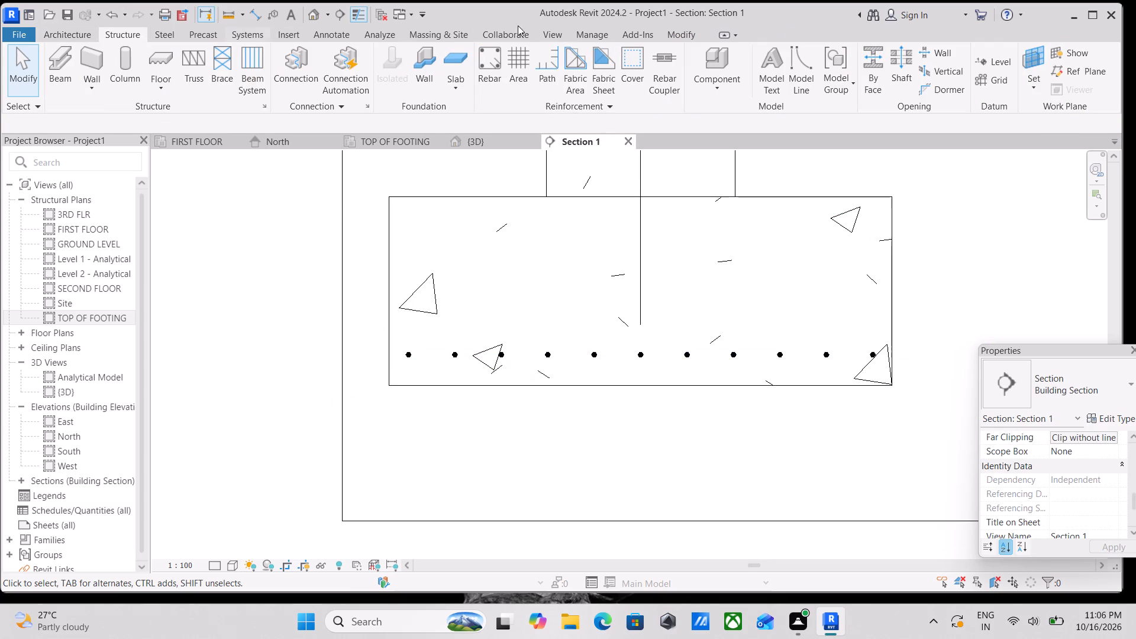
# Place a 13M shape M_02 rebar in the footing's upper-left corner, about 57 mm from the side and 49 mm below the top.
pyautogui.click(497, 68)
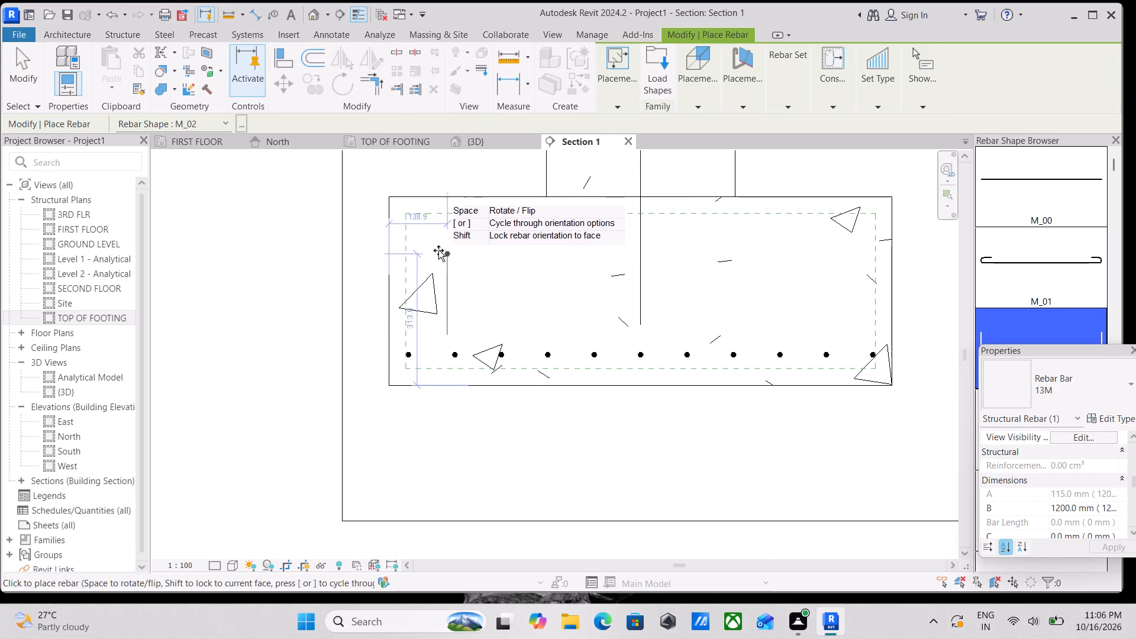
pyautogui.scroll(3, 419, 238)
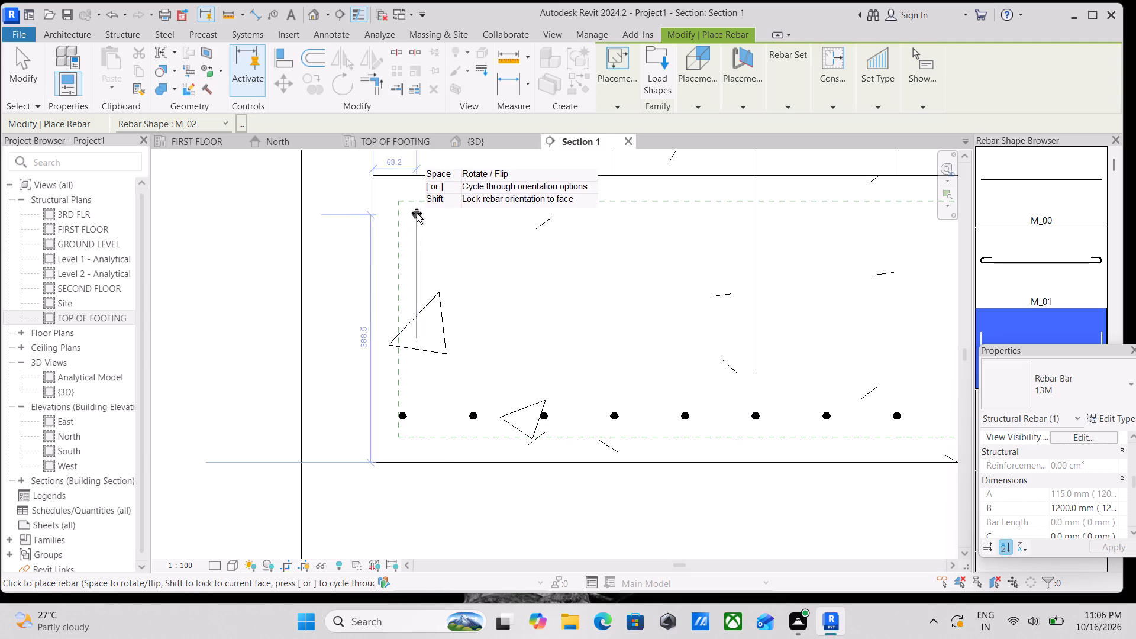
pyautogui.click(409, 207)
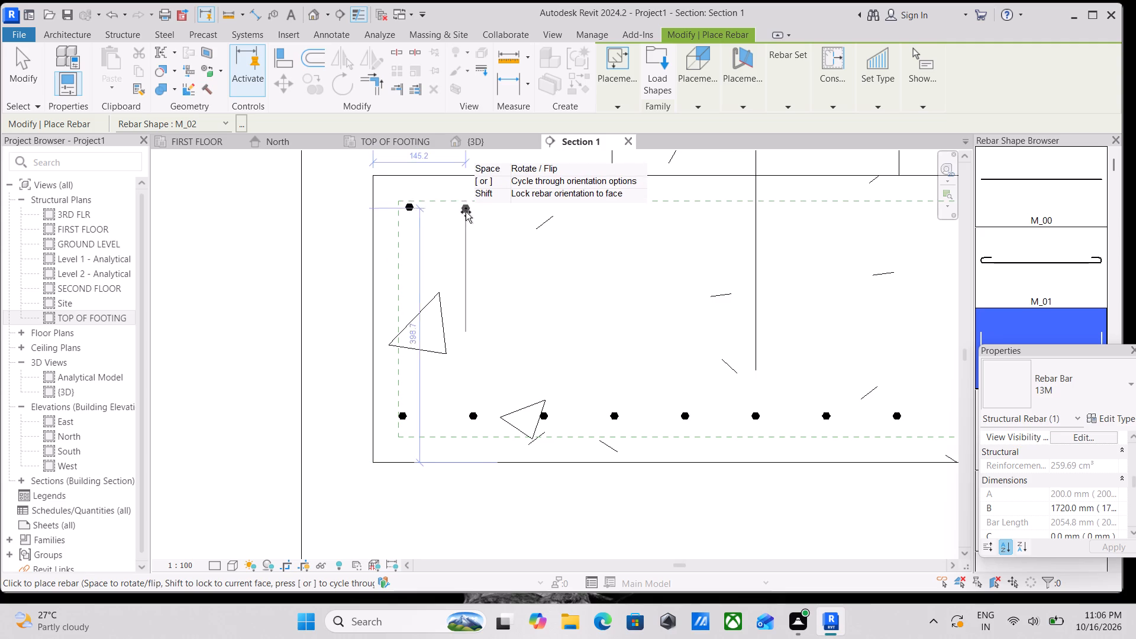
pyautogui.scroll(3, 460, 221)
pyautogui.press('Escape')
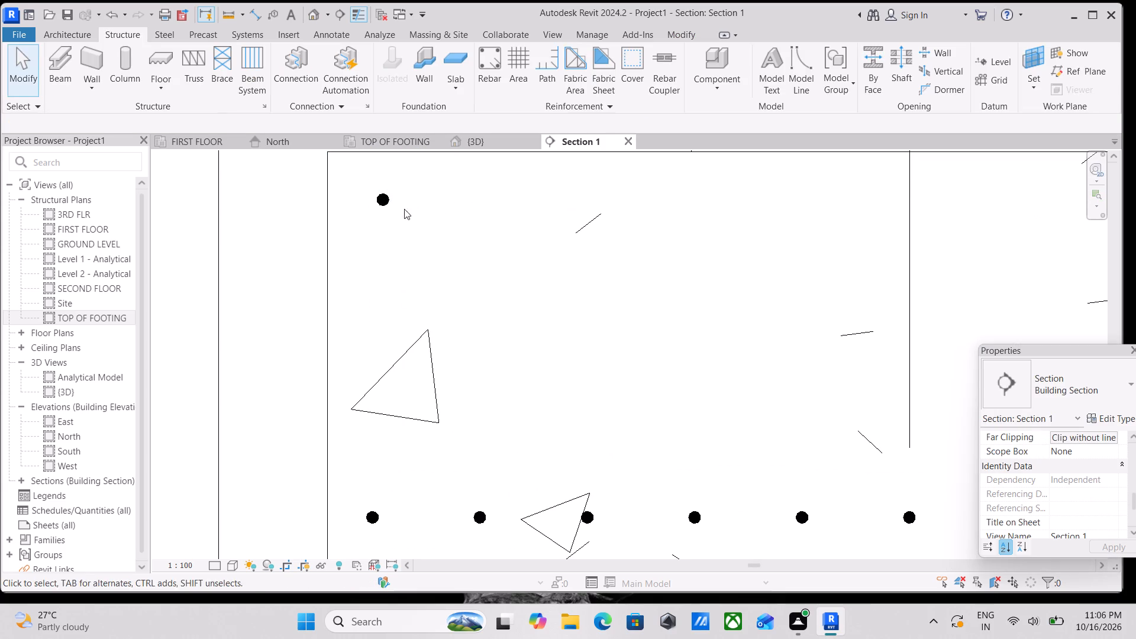
pyautogui.press('Escape')
# Set the new top rebar in the footing to show unobscured in the {3D} view.
pyautogui.click(388, 201)
pyautogui.scroll(-1, 662, 304)
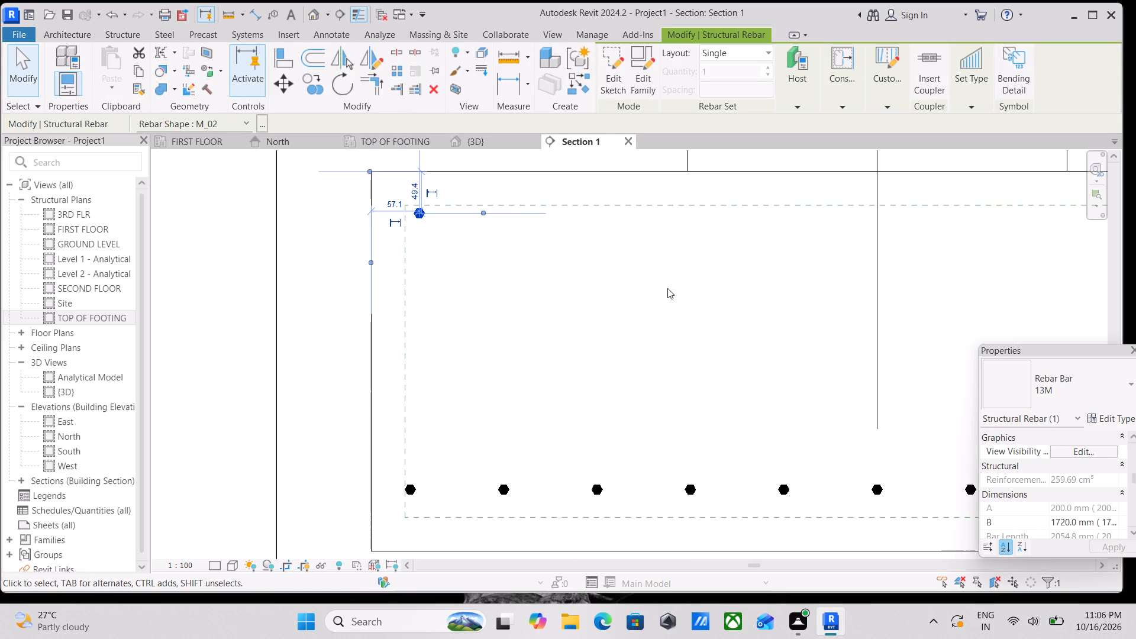
pyautogui.scroll(-1, 683, 213)
pyautogui.scroll(-2, 668, 133)
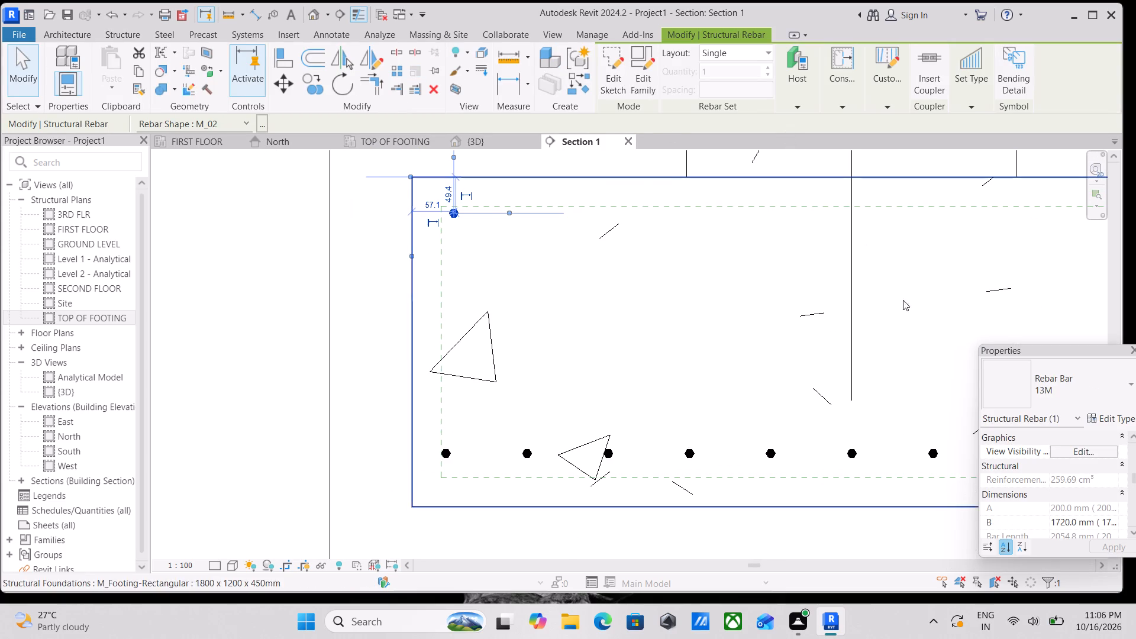
pyautogui.scroll(-1, 1078, 463)
pyautogui.scroll(1, 1078, 463)
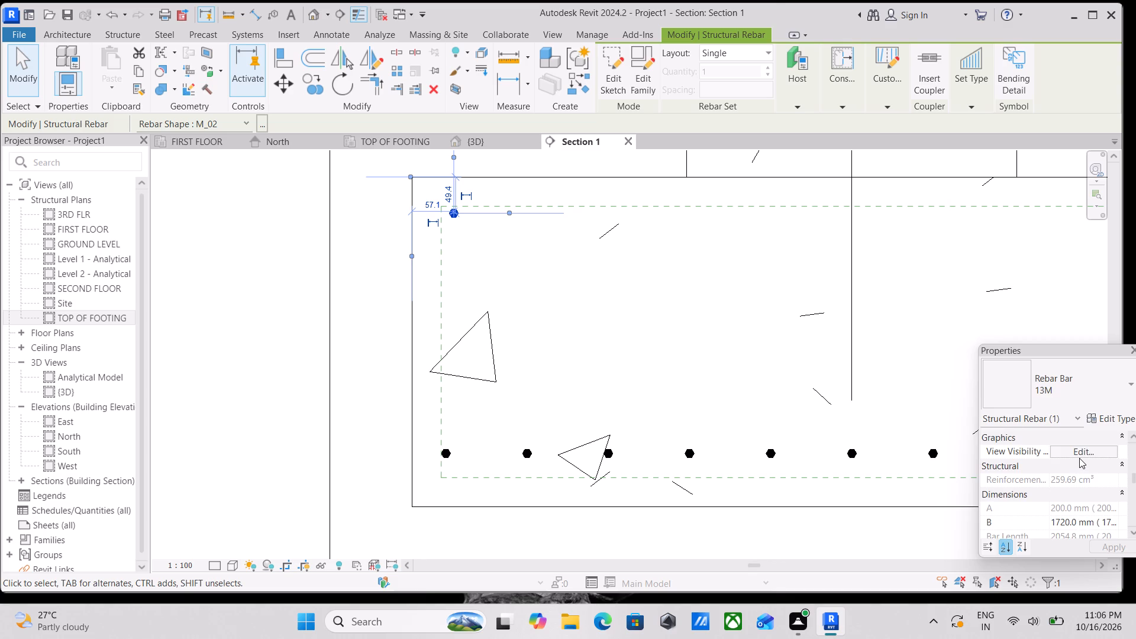
pyautogui.click(1081, 448)
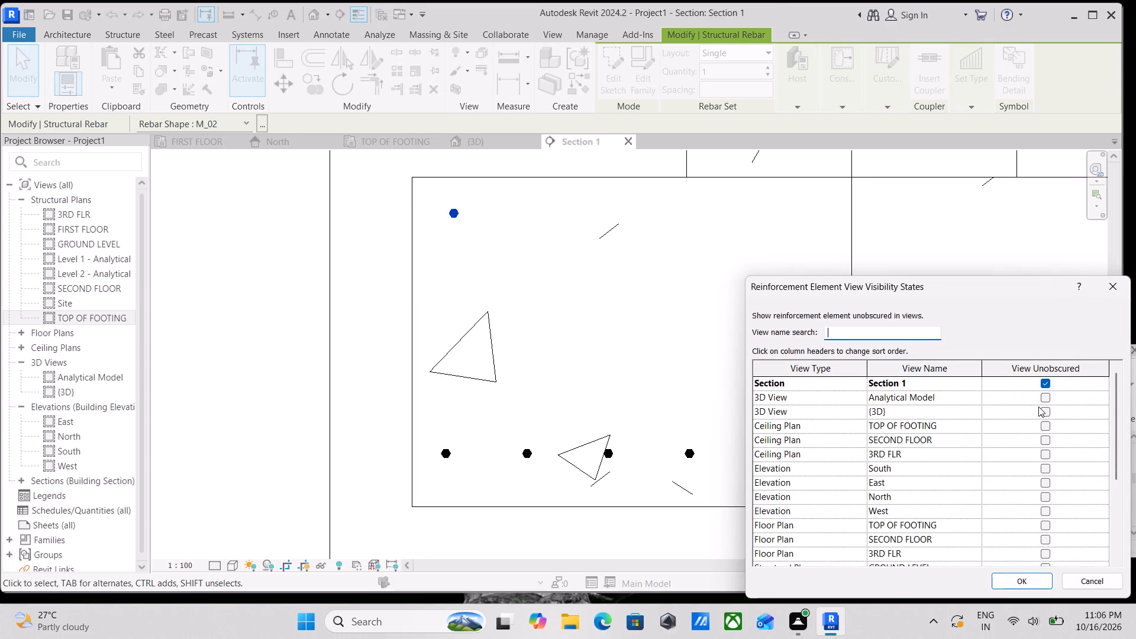
pyautogui.click(1044, 410)
pyautogui.click(1020, 585)
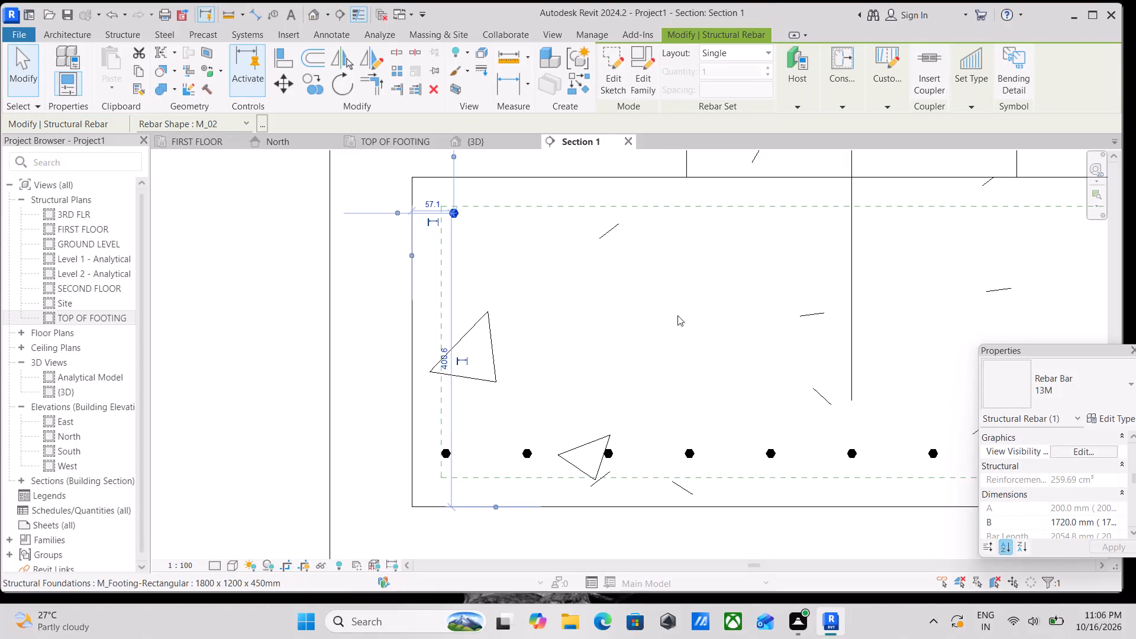
# Distribute the footing's top rebar with a Maximum Spacing layout at 120 mm spacing.
pyautogui.moveTo(677, 315); pyautogui.dragTo(665, 391, button='middle')
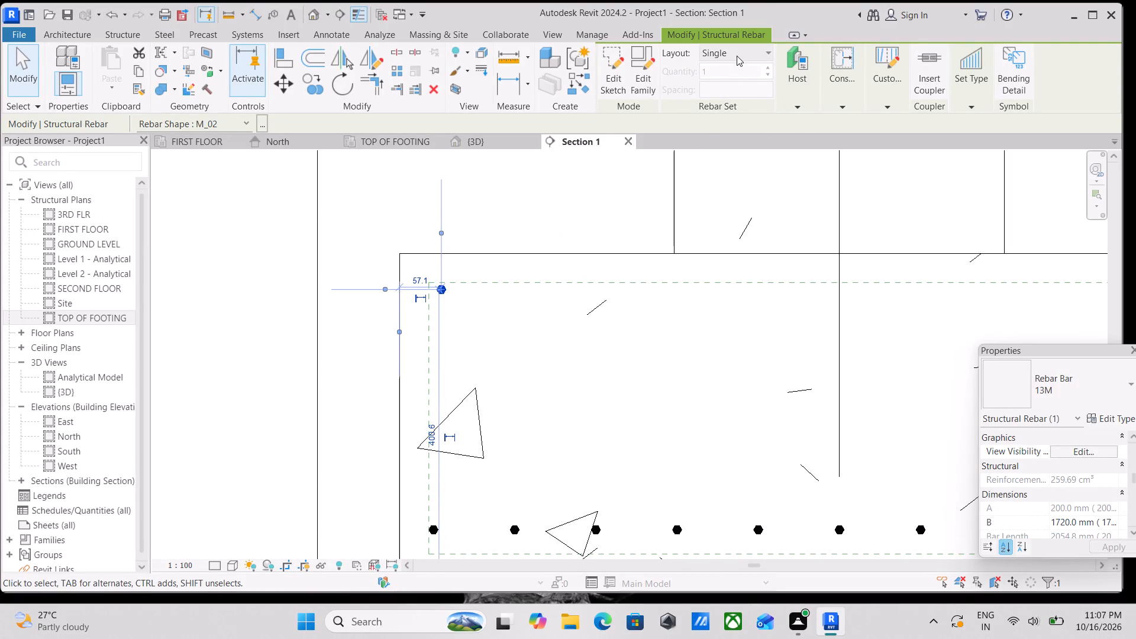
pyautogui.click(737, 56)
pyautogui.click(743, 102)
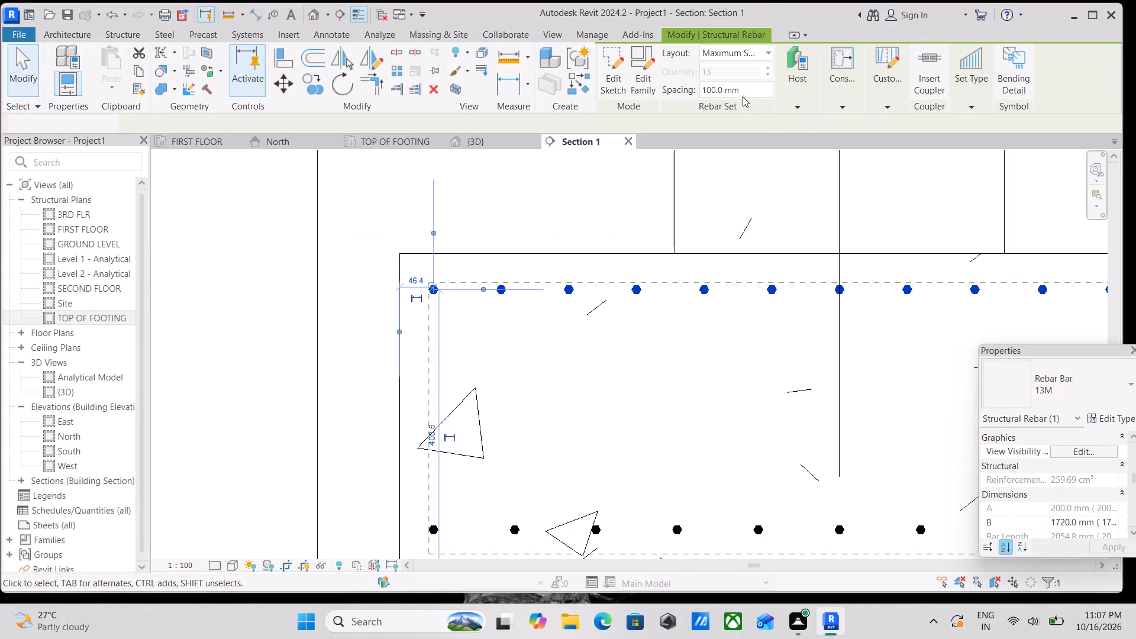
pyautogui.moveTo(740, 87); pyautogui.dragTo(680, 92)
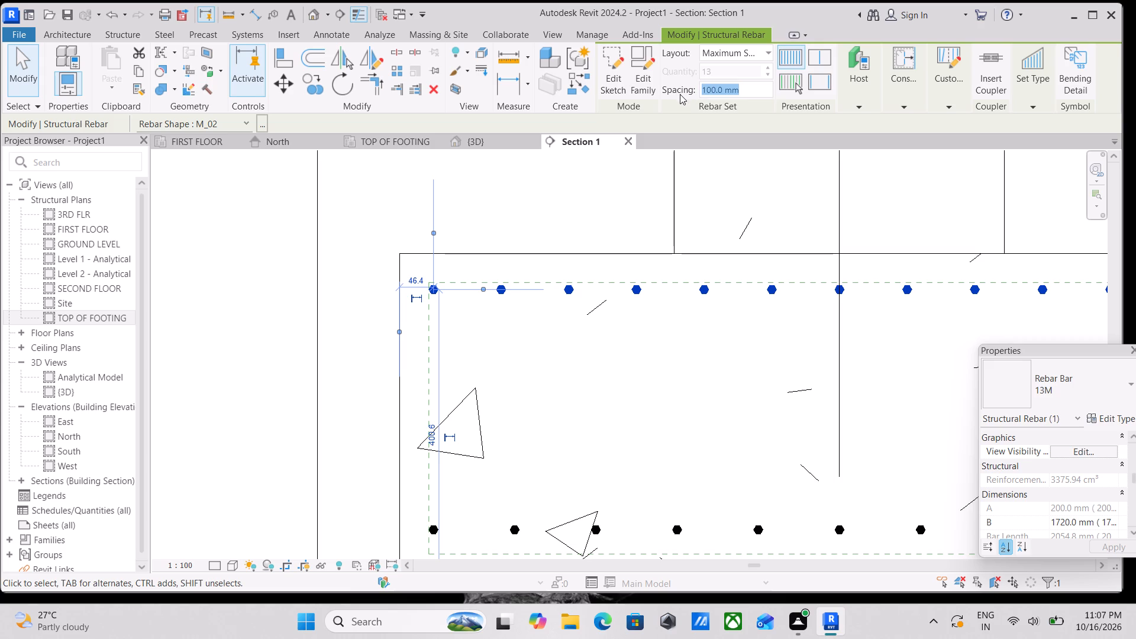
pyautogui.write('12')
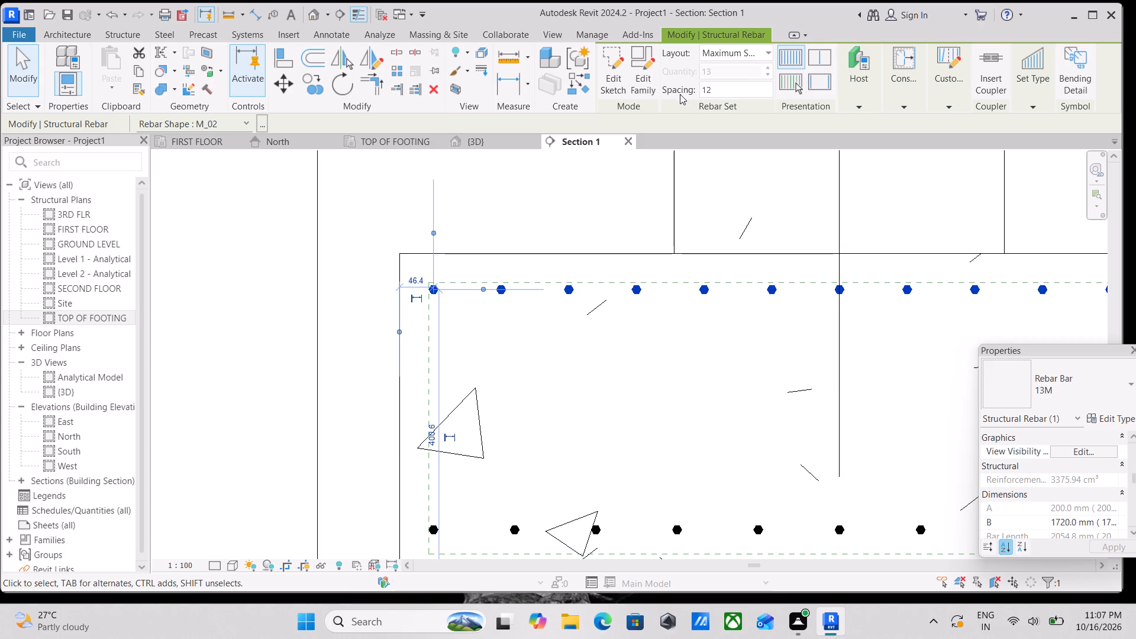
pyautogui.write('0mm')
pyautogui.press('Return')
# Nudge the top bar set down to about 376 mm above the footing's bottom face.
pyautogui.scroll(-3, 744, 192)
pyautogui.scroll(-3, 832, 250)
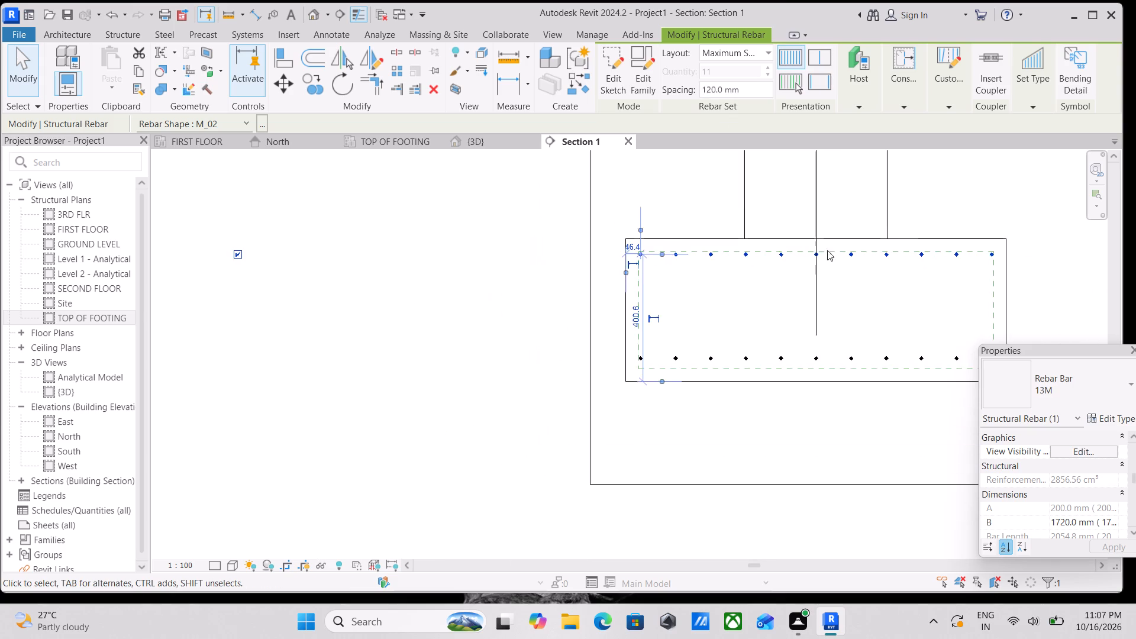
pyautogui.moveTo(770, 248); pyautogui.dragTo(616, 241, button='middle')
pyautogui.scroll(3, 642, 250)
pyautogui.click(618, 253)
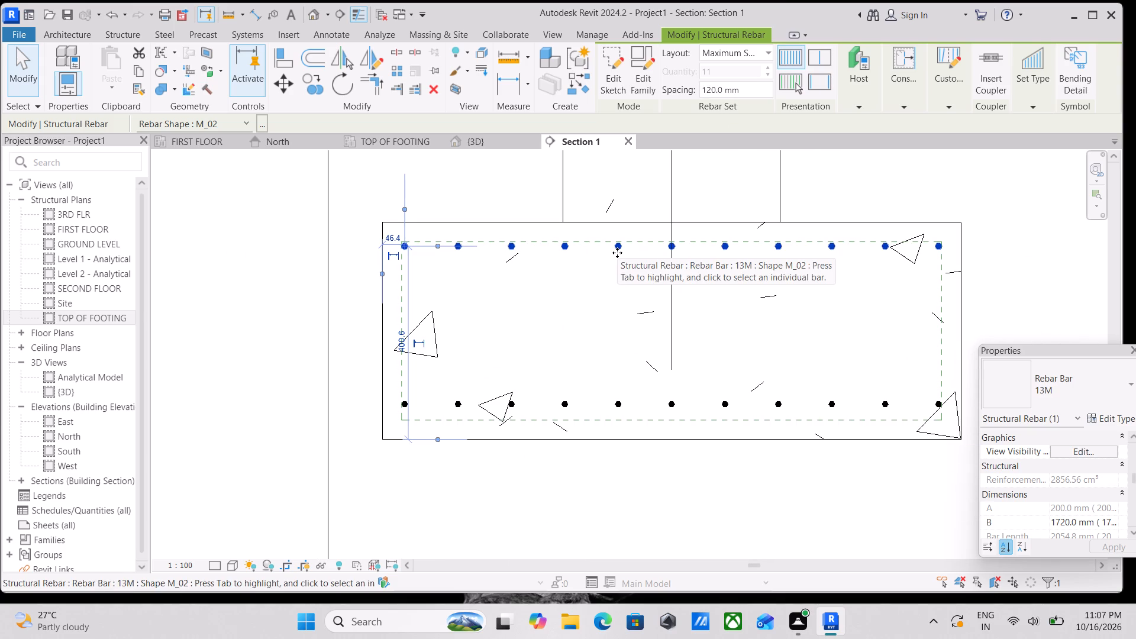
pyautogui.press('Down')
pyautogui.press('Down')
pyautogui.press('Down')
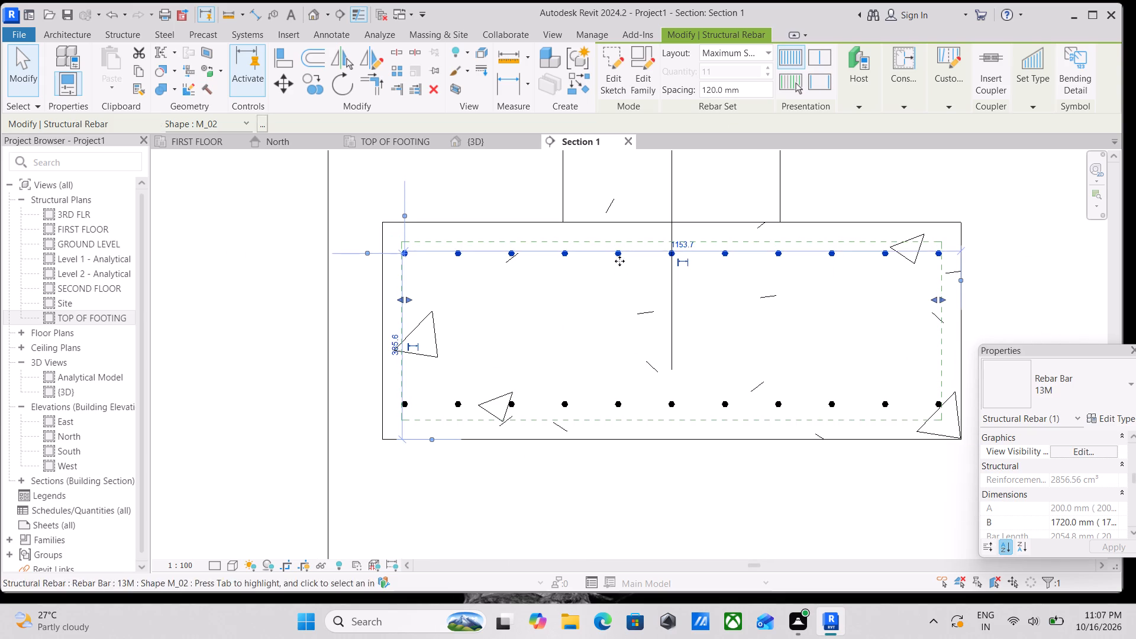
pyautogui.press('Down')
pyautogui.press('Down')
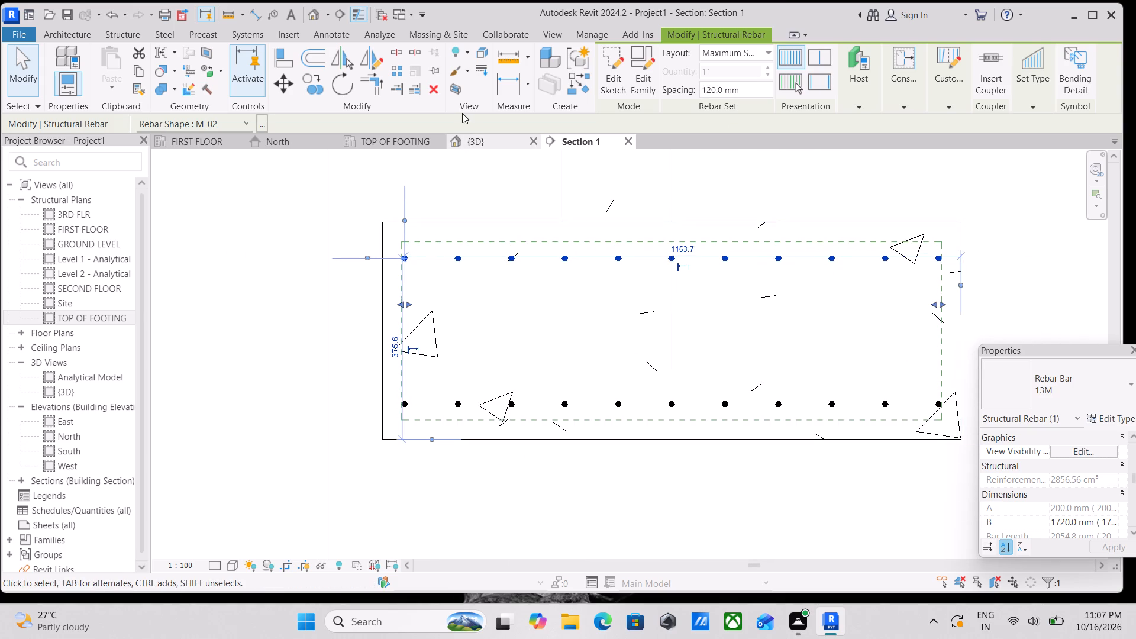
# Set Section 1's visual style to Wireframe and its detail level to Fine.
pyautogui.scroll(-2, 594, 177)
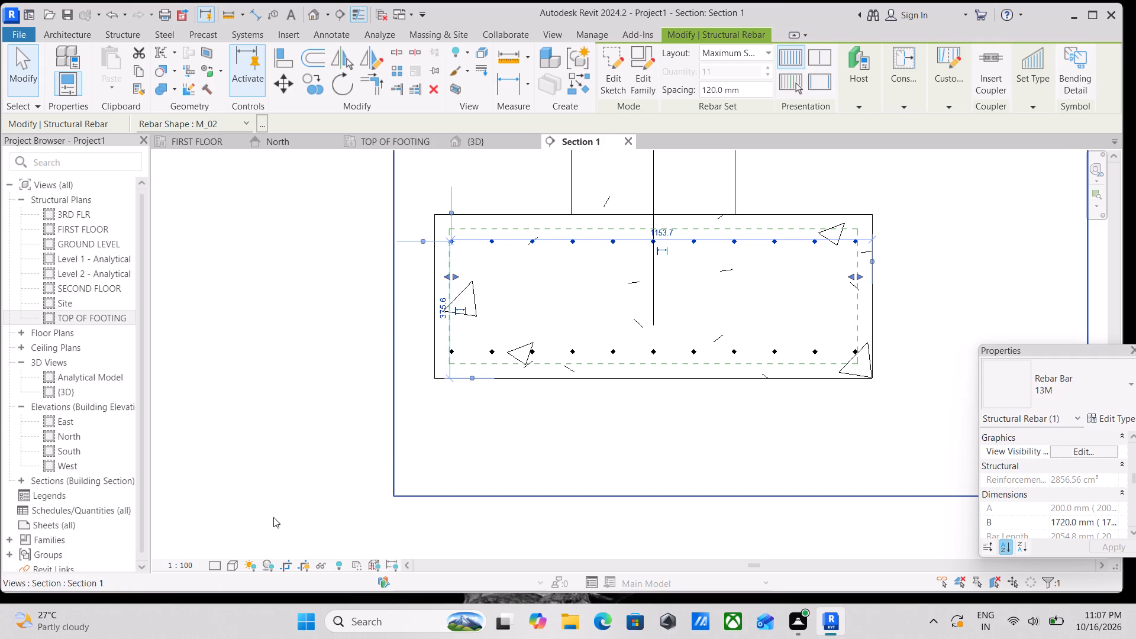
pyautogui.click(229, 565)
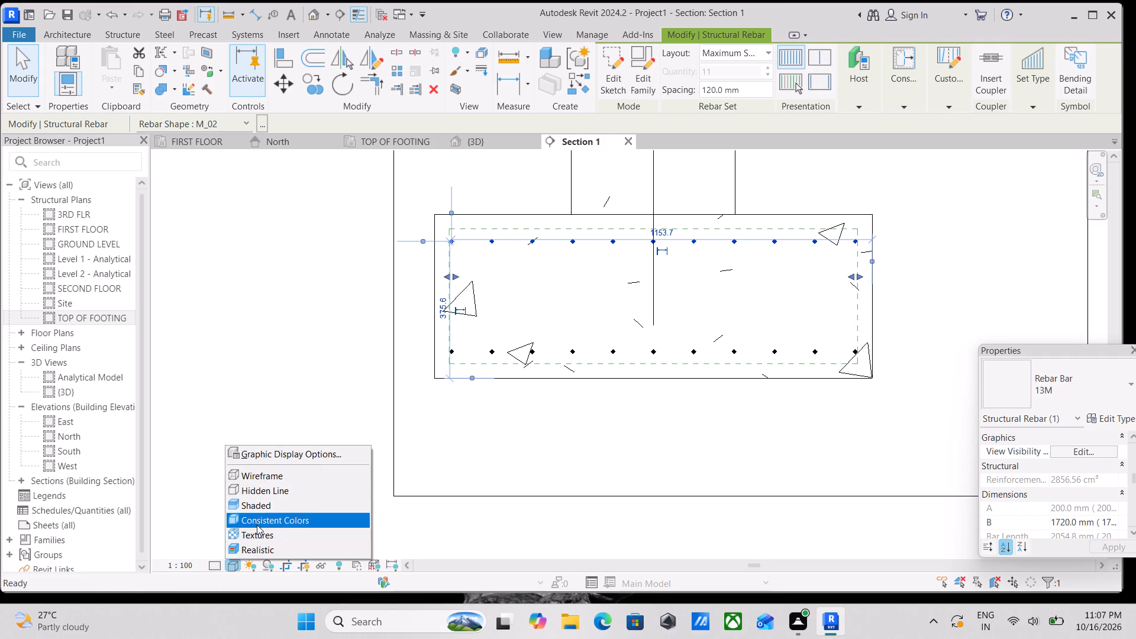
pyautogui.click(265, 480)
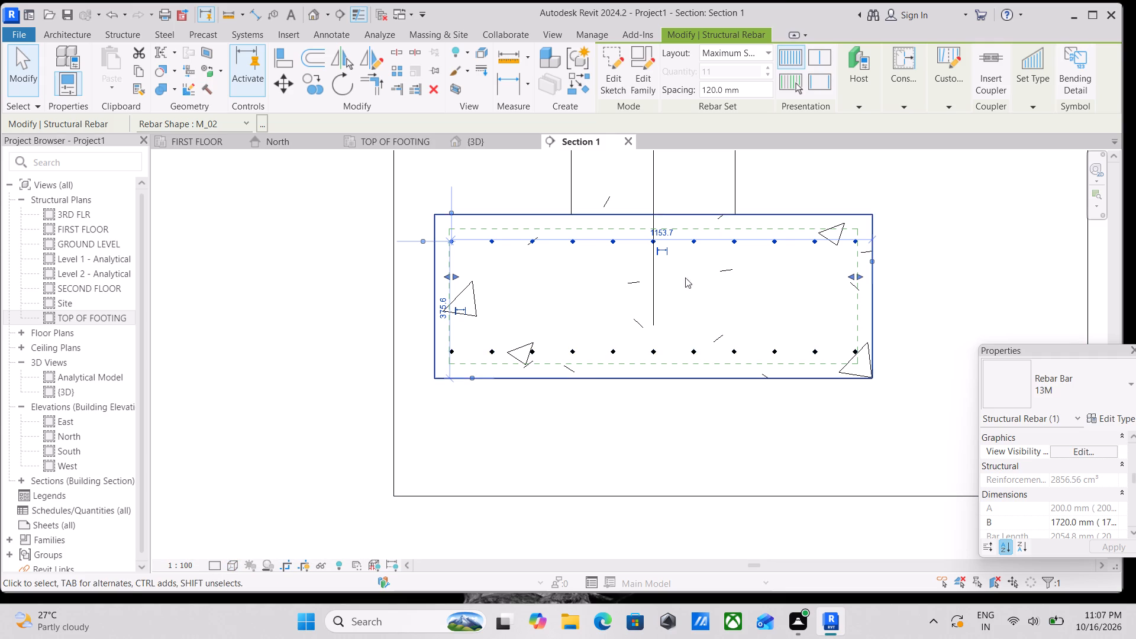
pyautogui.scroll(1, 693, 272)
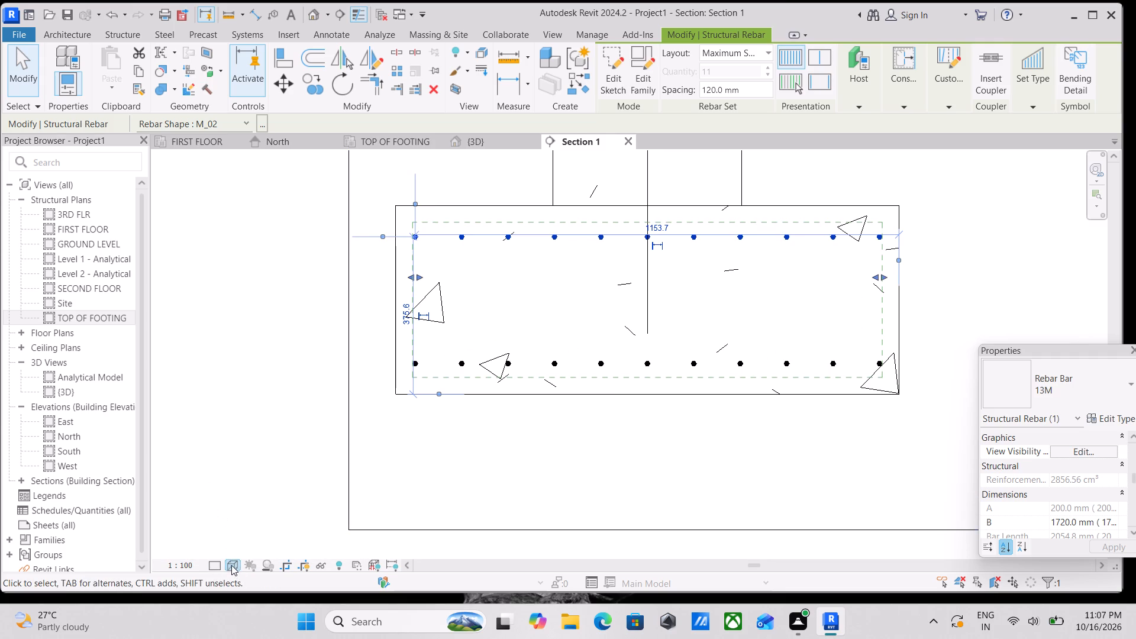
pyautogui.click(231, 565)
pyautogui.click(256, 467)
pyautogui.click(256, 478)
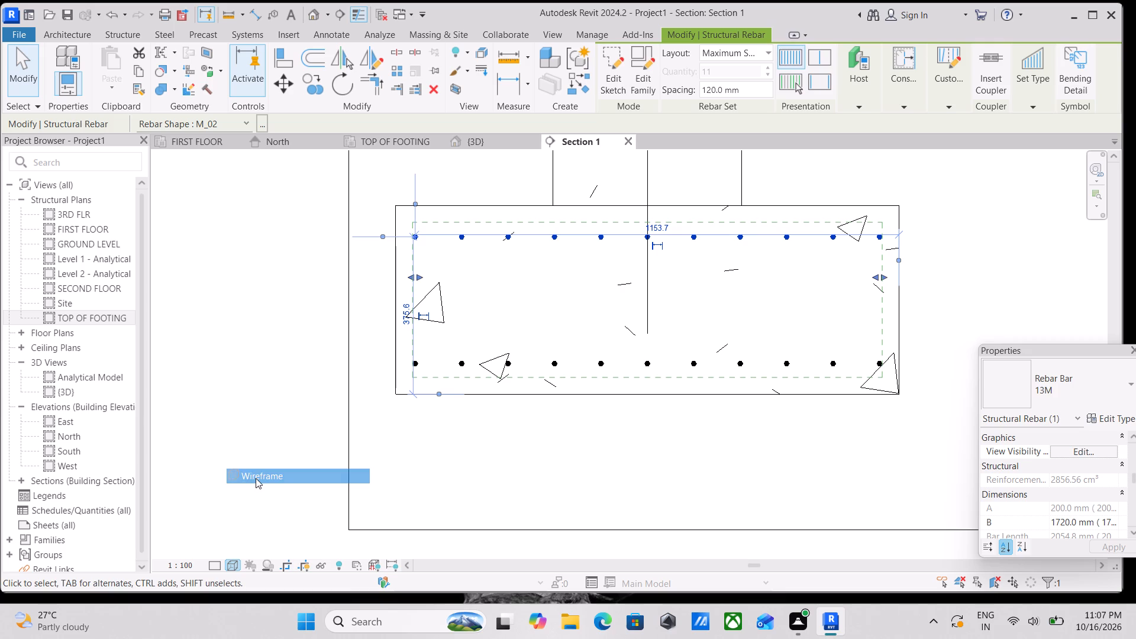
pyautogui.scroll(-3, 233, 559)
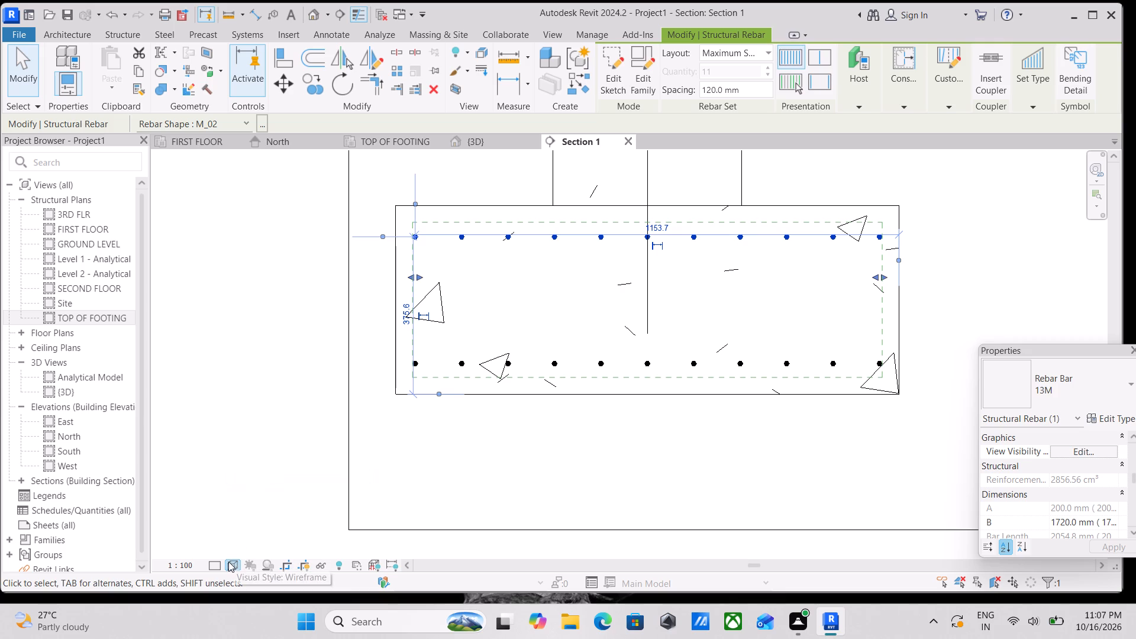
pyautogui.click(212, 563)
pyautogui.click(217, 552)
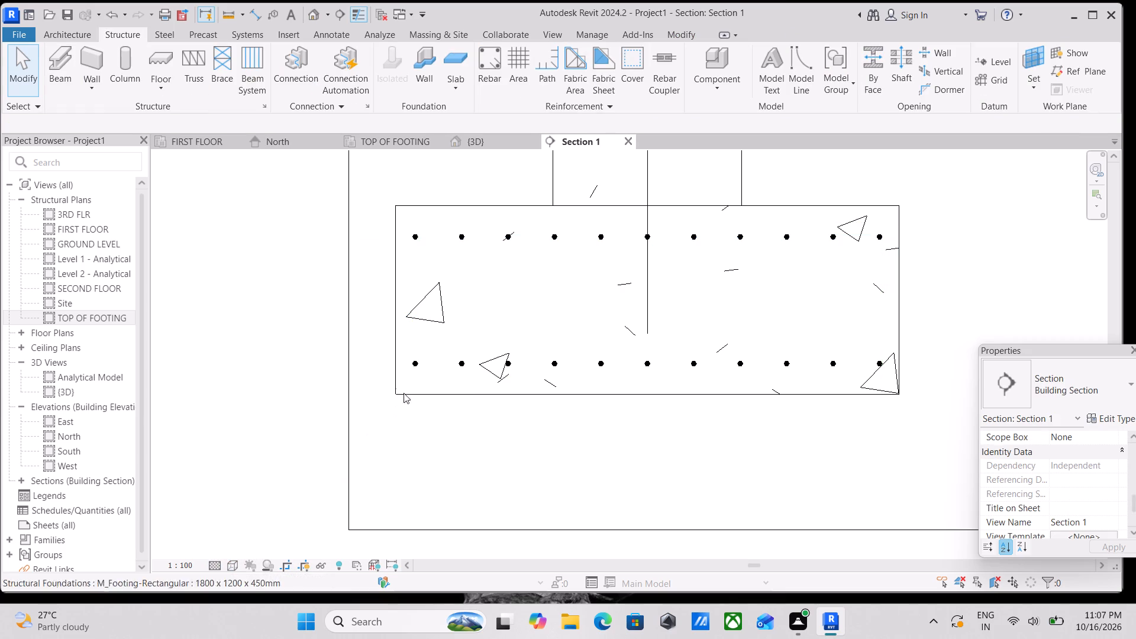
# Examine the bottom and top bar sets in Section 1, checking their positions against the footing's concrete cover lines.
pyautogui.scroll(4, 443, 369)
pyautogui.click(404, 357)
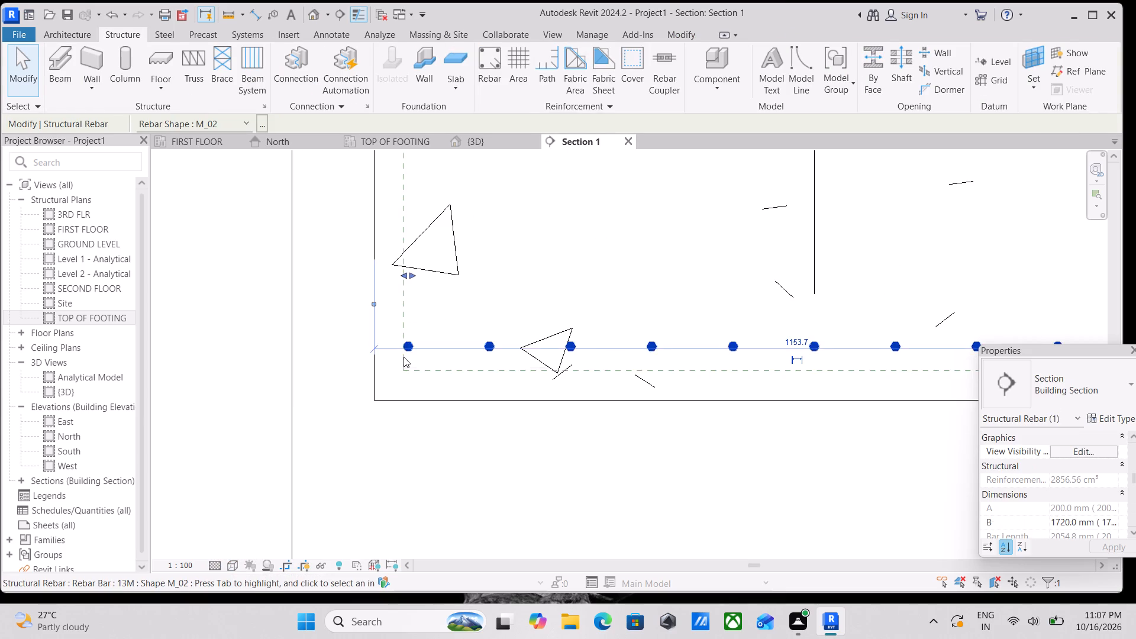
pyautogui.scroll(-2, 404, 357)
pyautogui.scroll(-1, 431, 296)
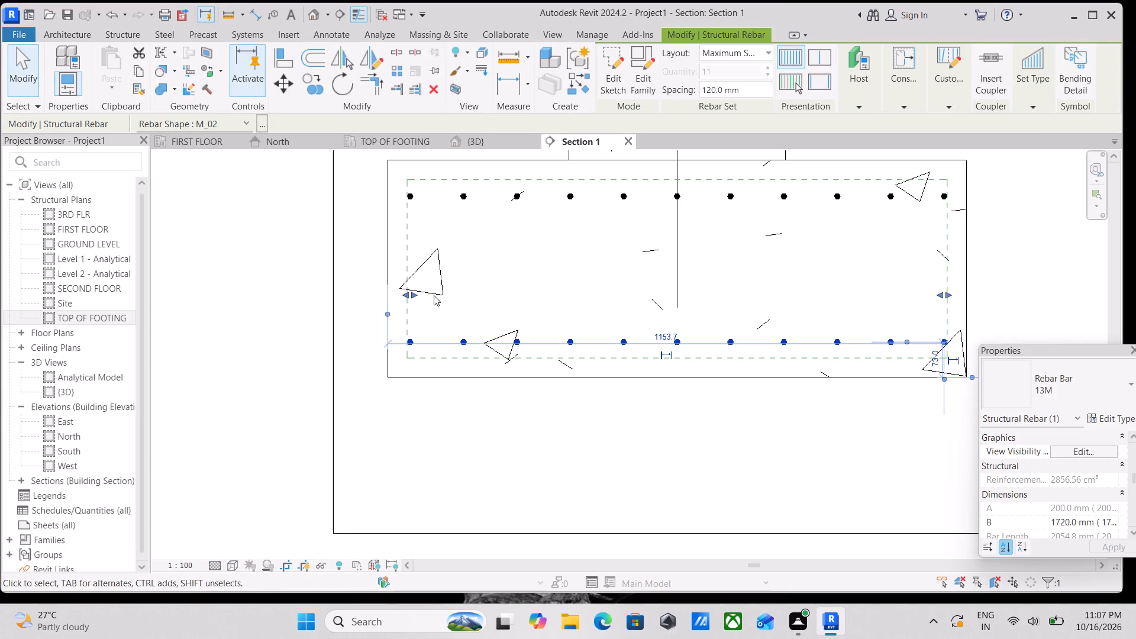
pyautogui.press('Escape')
pyautogui.scroll(-2, 440, 254)
pyautogui.click(457, 209)
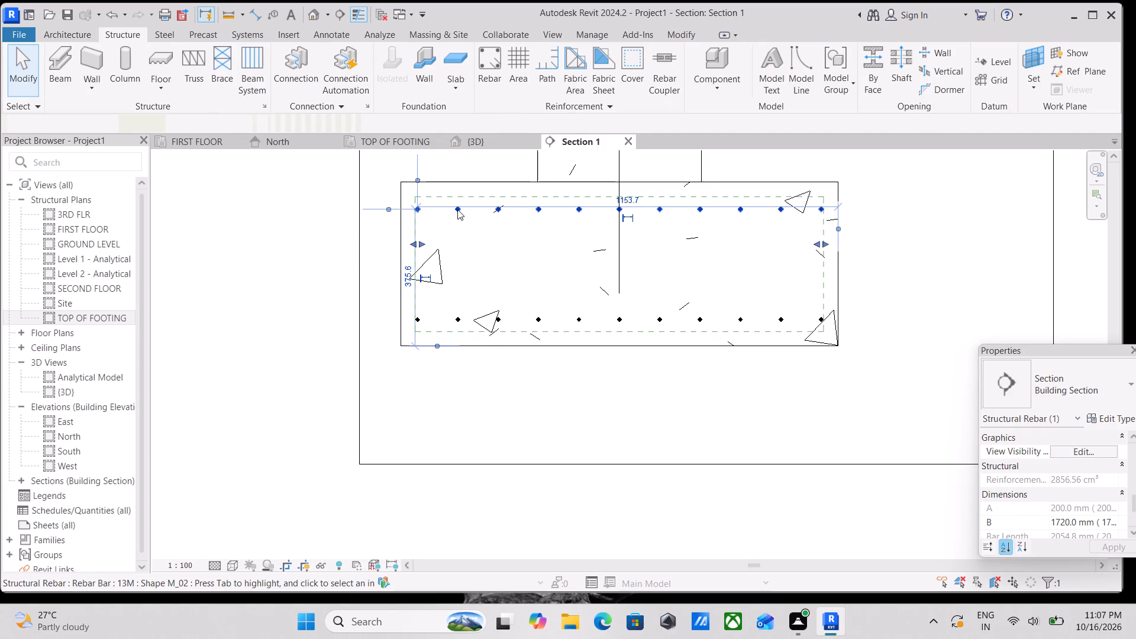
pyautogui.press('Escape')
pyautogui.scroll(-1, 502, 270)
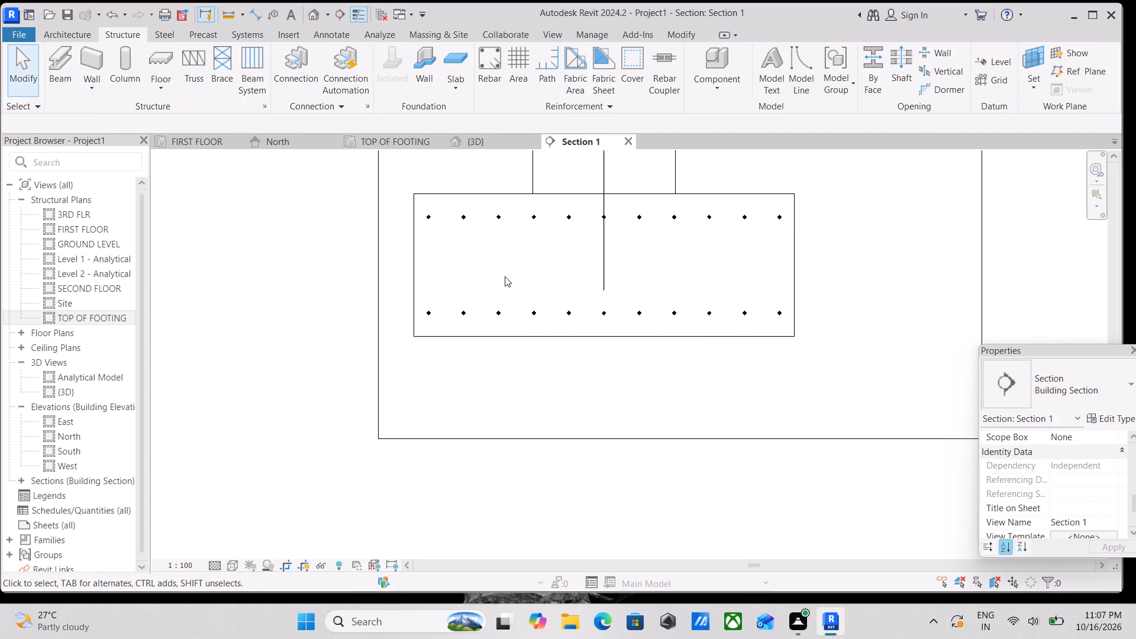
pyautogui.click(530, 312)
pyautogui.press('Escape')
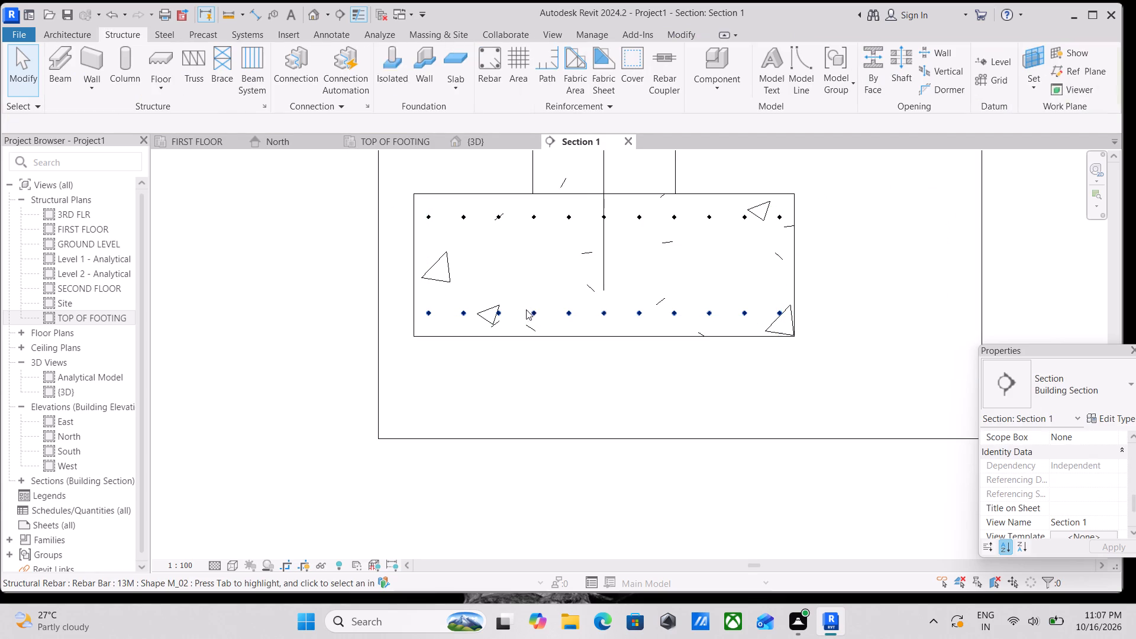
pyautogui.scroll(-2, 553, 196)
pyautogui.moveTo(554, 228); pyautogui.dragTo(547, 306, button='middle')
pyautogui.scroll(-1, 547, 306)
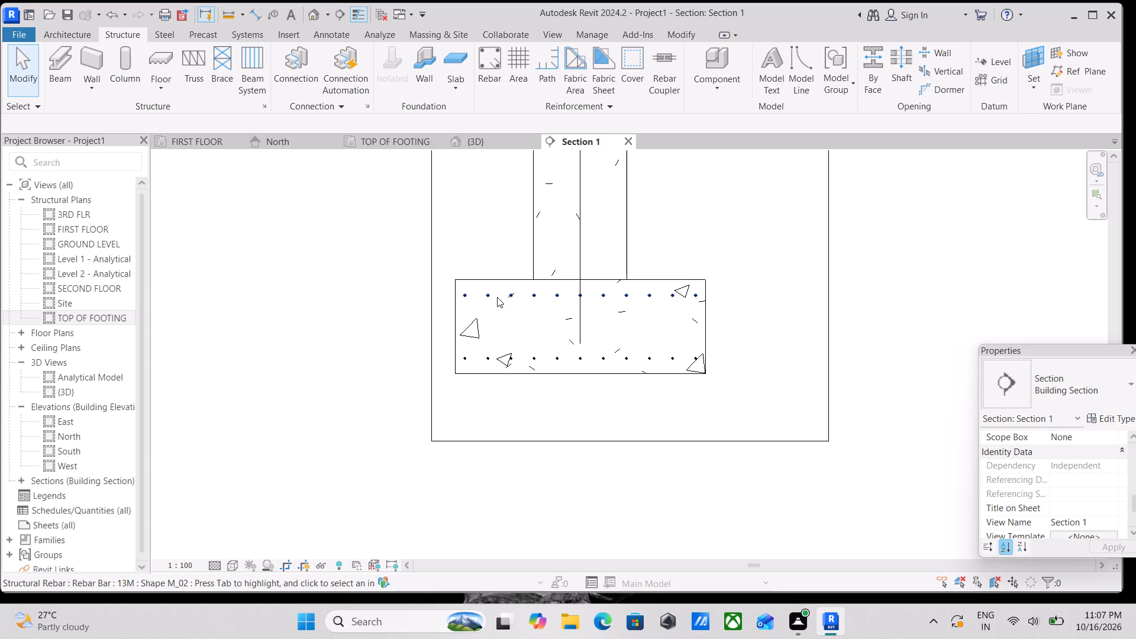
pyautogui.scroll(-1, 497, 297)
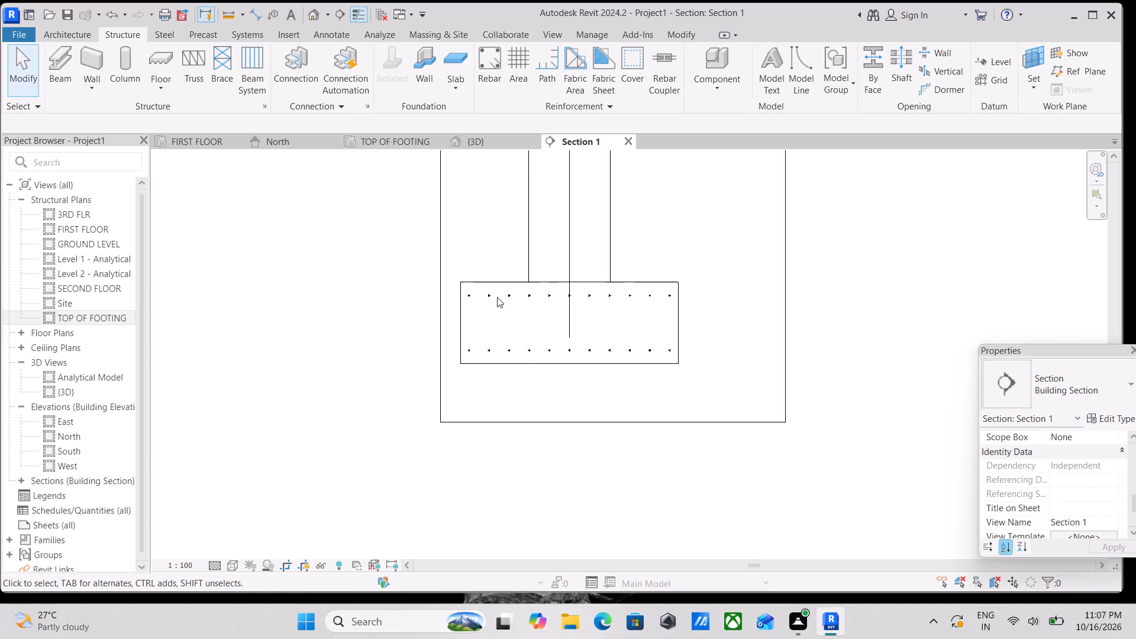
pyautogui.scroll(-2, 497, 296)
pyautogui.scroll(3, 497, 296)
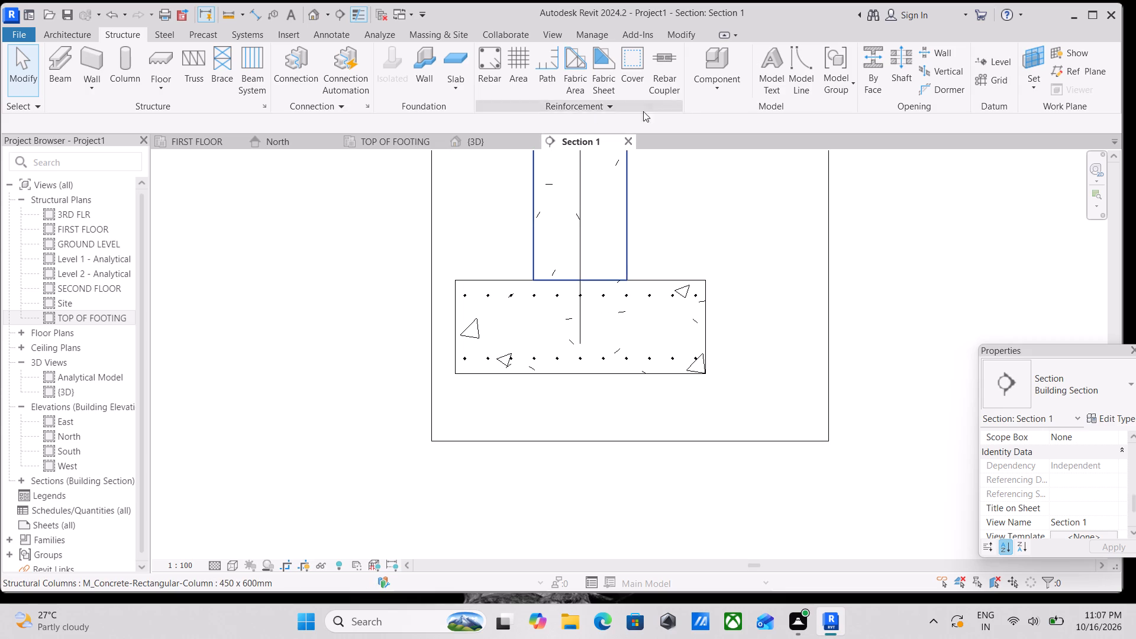
pyautogui.scroll(-3, 650, 199)
pyautogui.moveTo(693, 199); pyautogui.dragTo(640, 300, button='middle')
# Switch to the {3D} view at the reinforced footing on grid 1 and set the detail level to Fine.
pyautogui.click(485, 141)
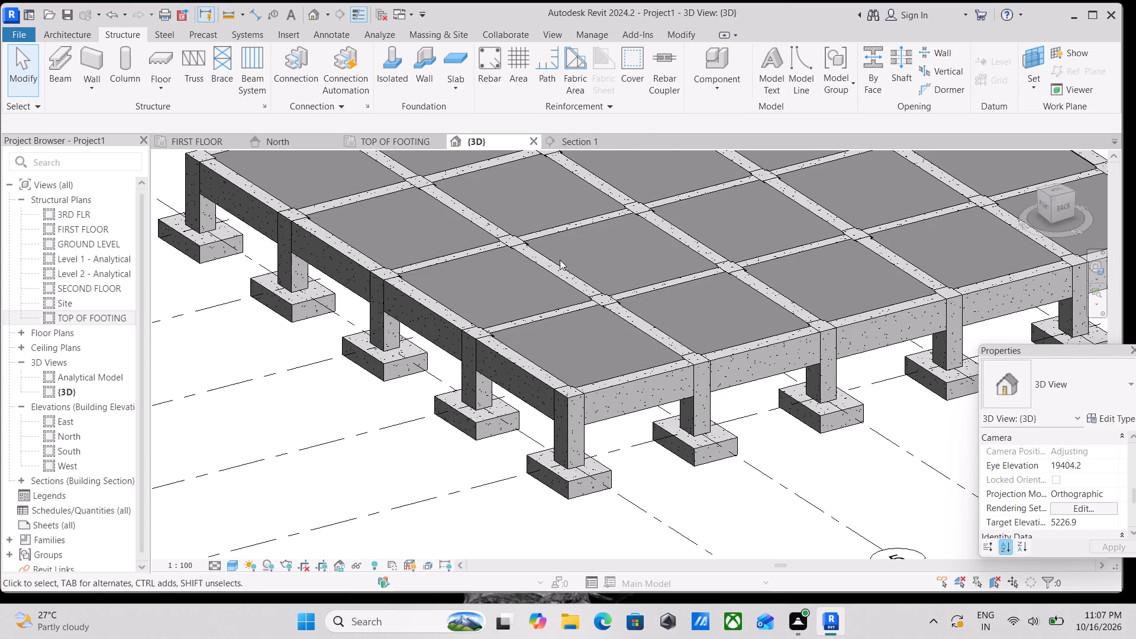
pyautogui.scroll(-4, 562, 268)
pyautogui.moveTo(741, 317); pyautogui.dragTo(583, 312, button='middle')
pyautogui.scroll(9, 929, 366)
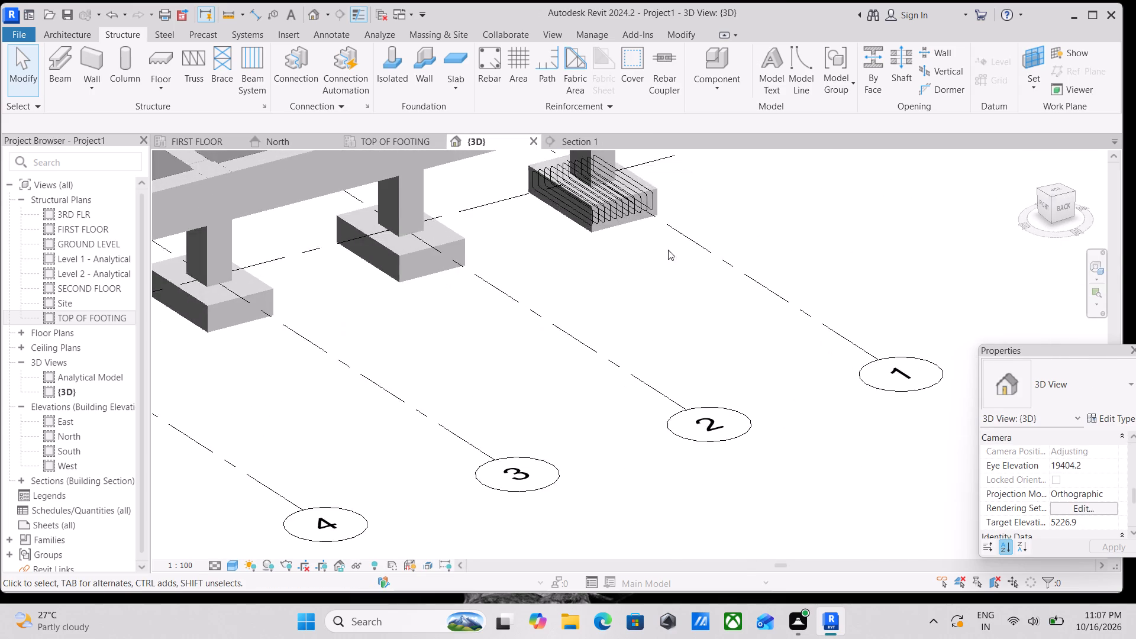
pyautogui.scroll(3, 668, 250)
pyautogui.moveTo(638, 214); pyautogui.dragTo(638, 411, button='middle')
pyautogui.scroll(3, 647, 373)
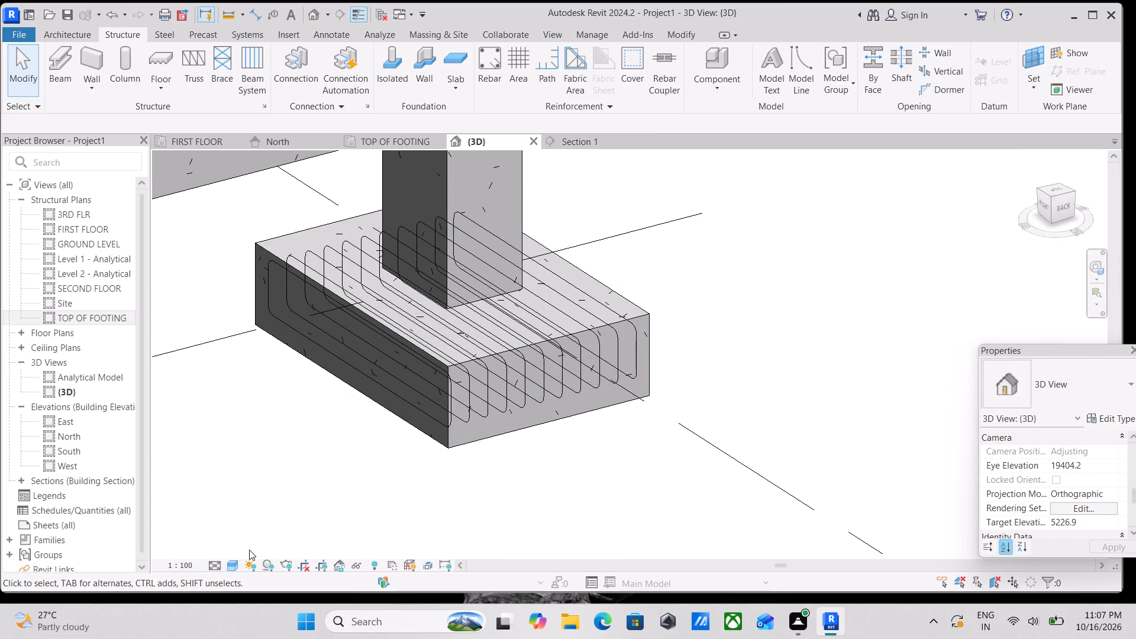
pyautogui.click(215, 567)
pyautogui.click(224, 556)
# Examine the footing's rebar from the Back orientation in the {3D} view, checking bar spacing and how the two sets overlap.
pyautogui.scroll(3, 482, 484)
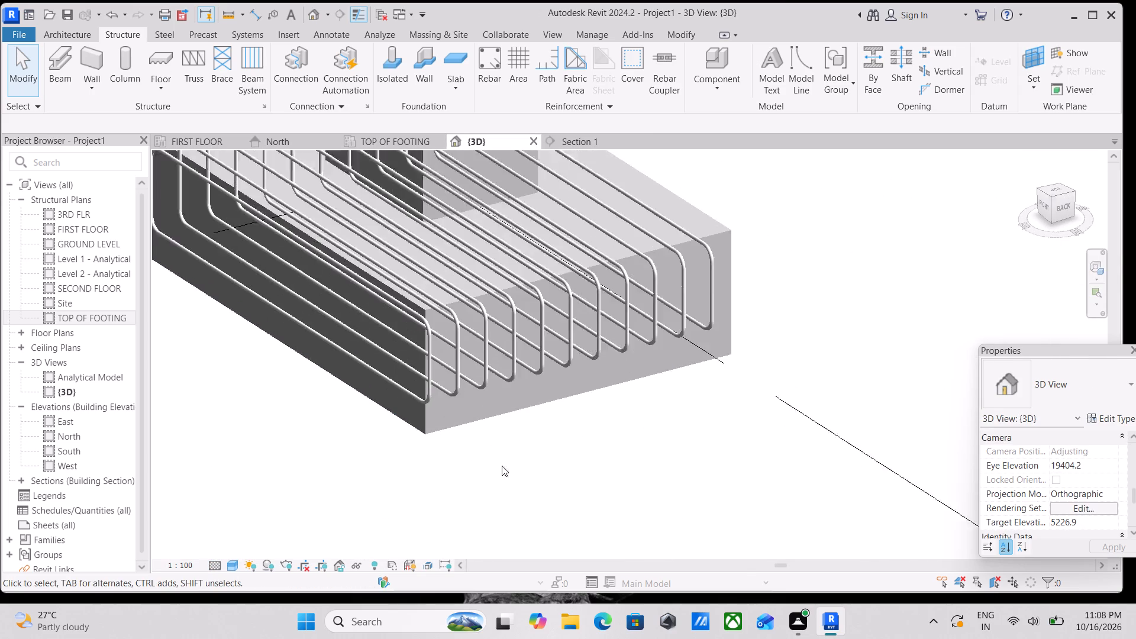
pyautogui.scroll(1, 502, 466)
pyautogui.scroll(-3, 545, 406)
pyautogui.moveTo(544, 414); pyautogui.dragTo(519, 491, button='middle')
pyautogui.click(1066, 212)
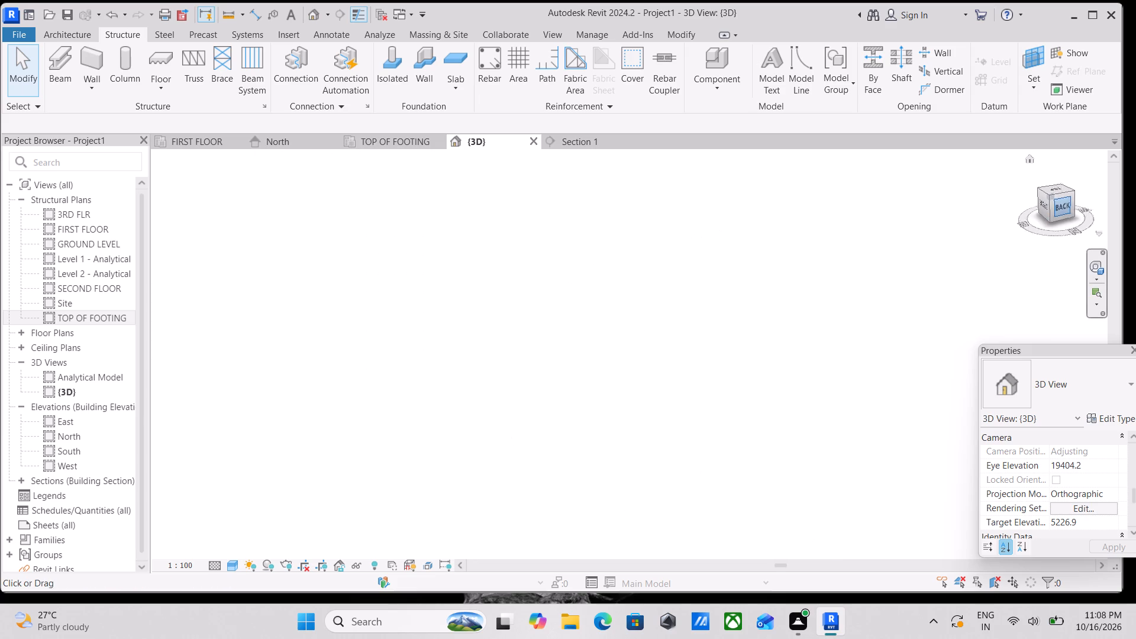
pyautogui.scroll(14, 785, 388)
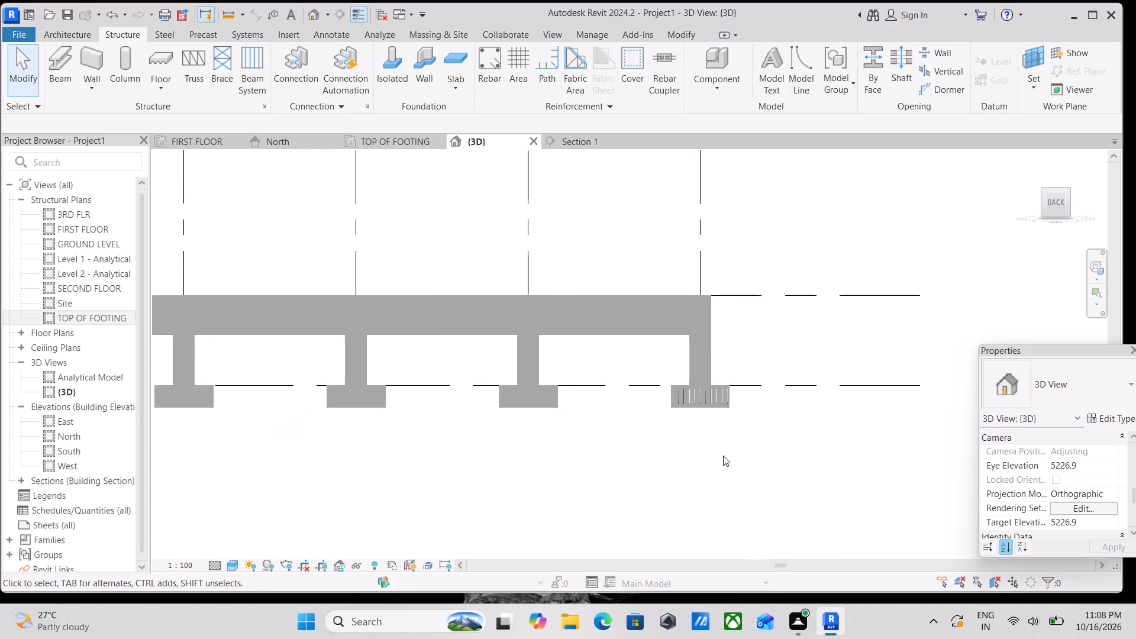
pyautogui.scroll(11, 723, 456)
pyautogui.scroll(4, 644, 425)
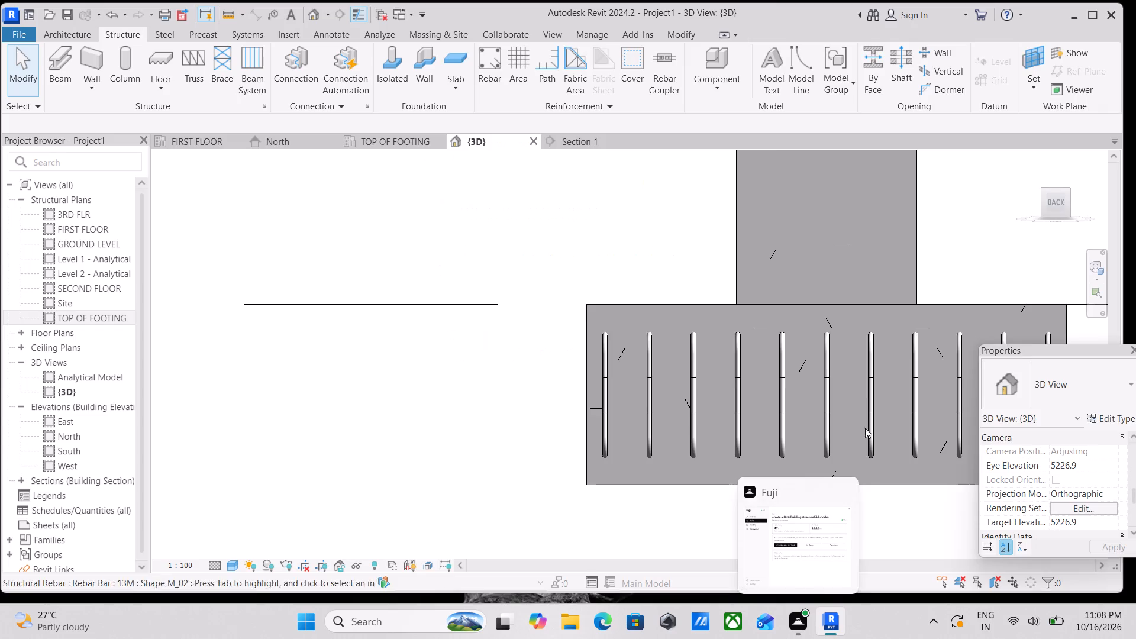
pyautogui.scroll(-3, 855, 398)
pyautogui.moveTo(855, 398); pyautogui.dragTo(733, 437, button='middle')
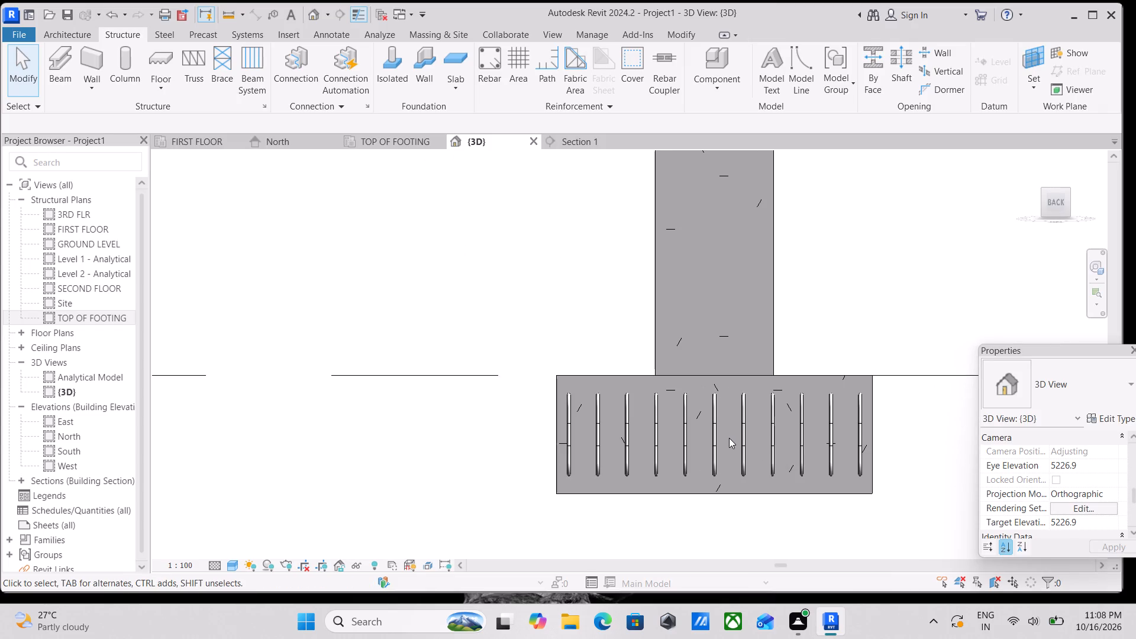
pyautogui.scroll(4, 773, 432)
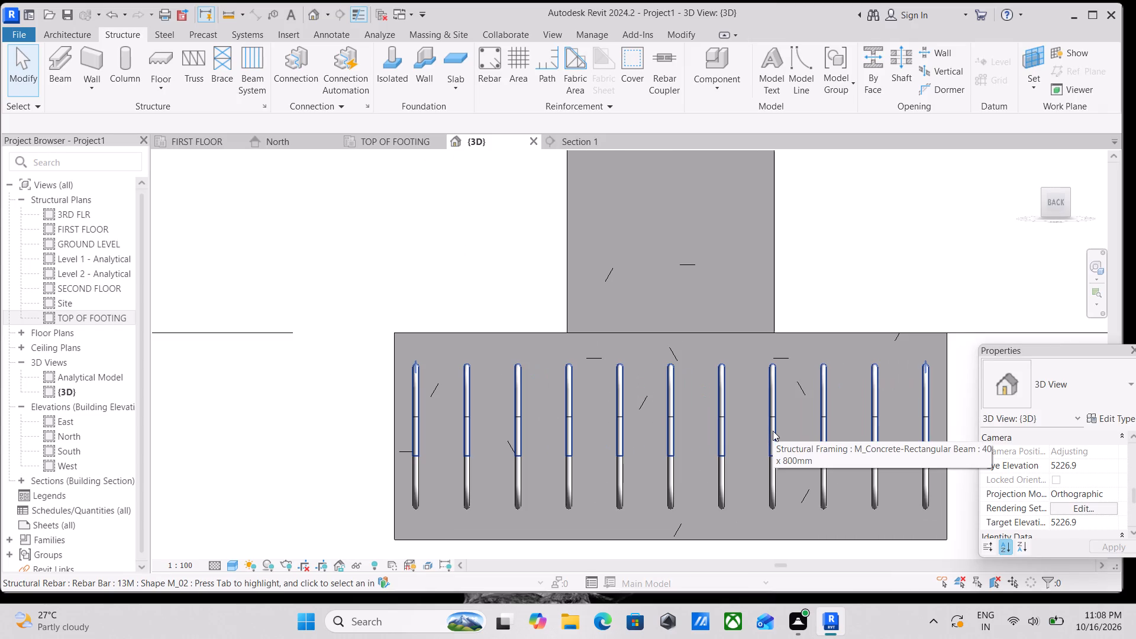
pyautogui.scroll(-3, 773, 431)
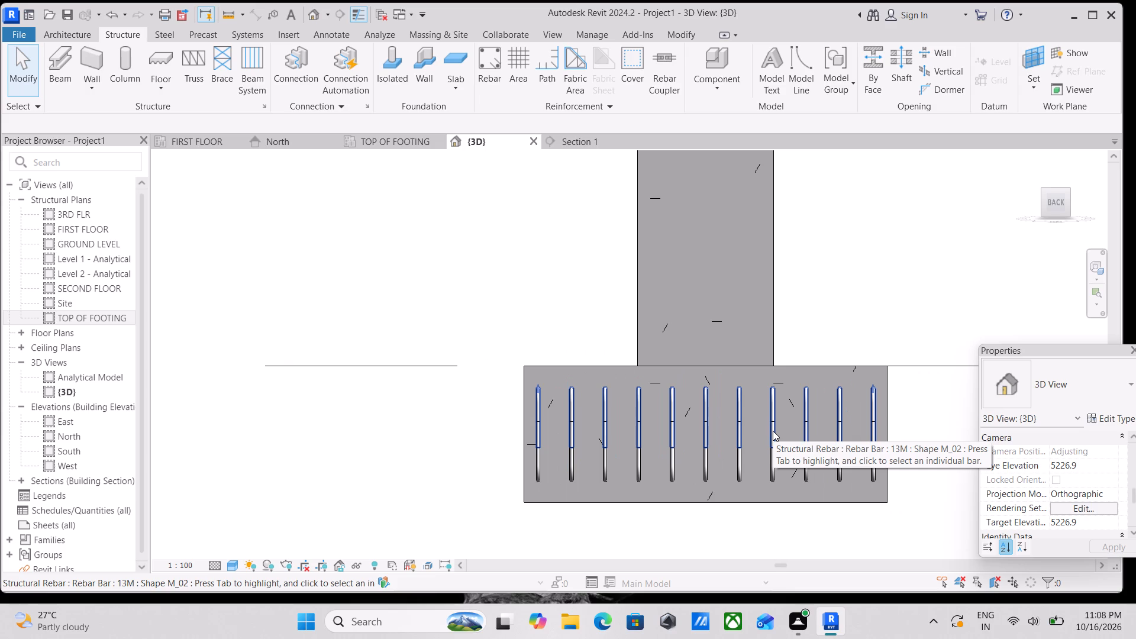
pyautogui.scroll(-3, 847, 393)
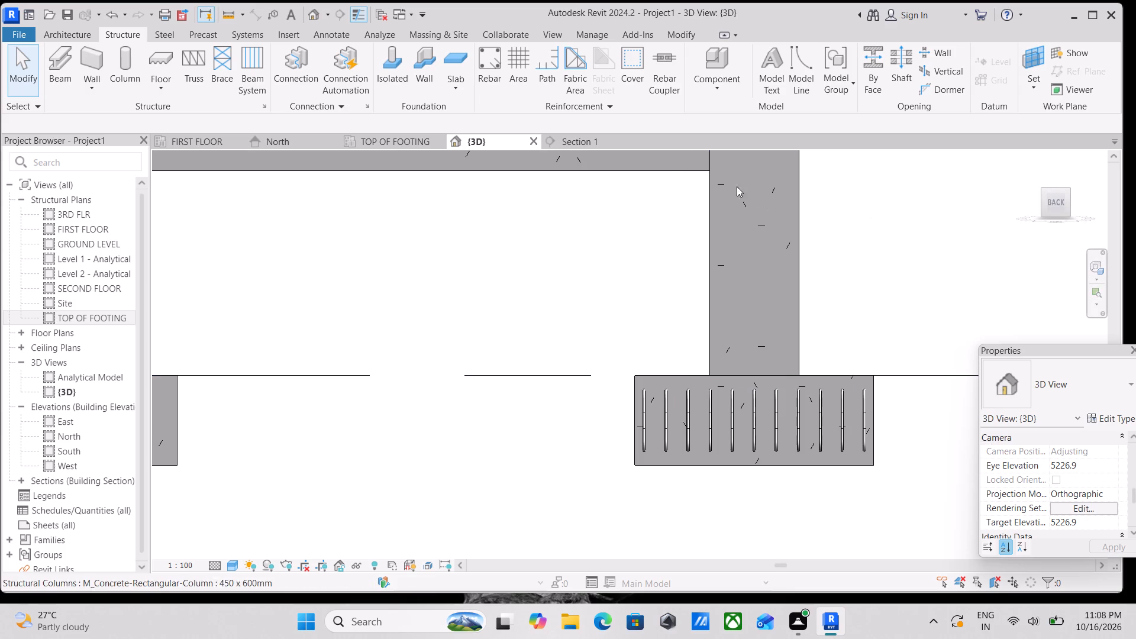
# Examine the reinforced footing and its highlighted bar layout in the TOP OF FOOTING plan.
pyautogui.click(358, 143)
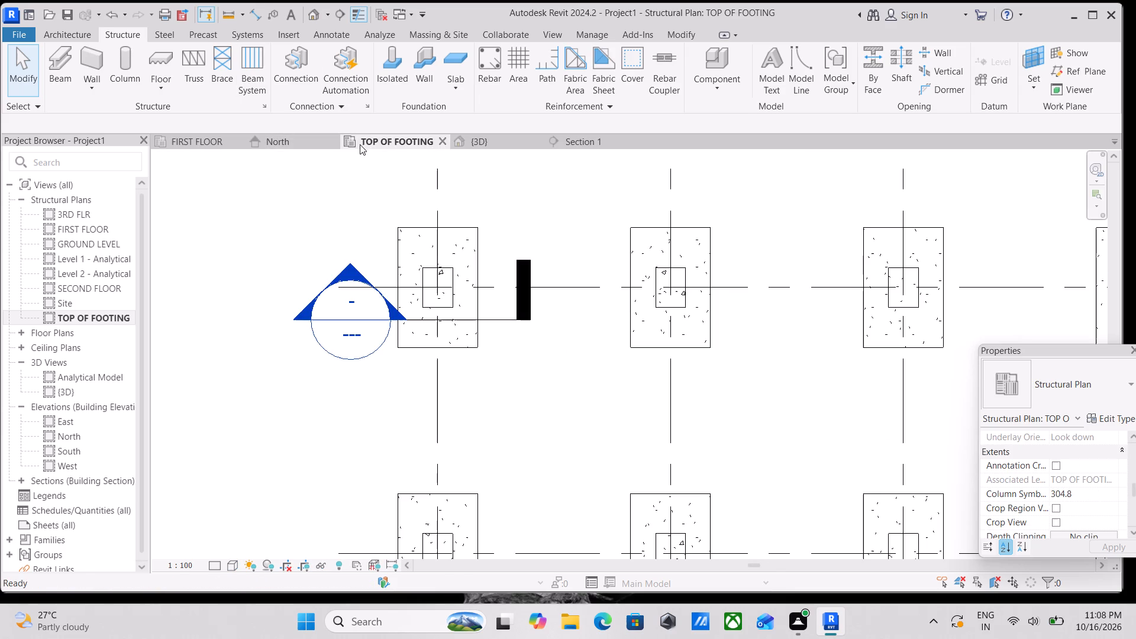
pyautogui.scroll(4, 460, 298)
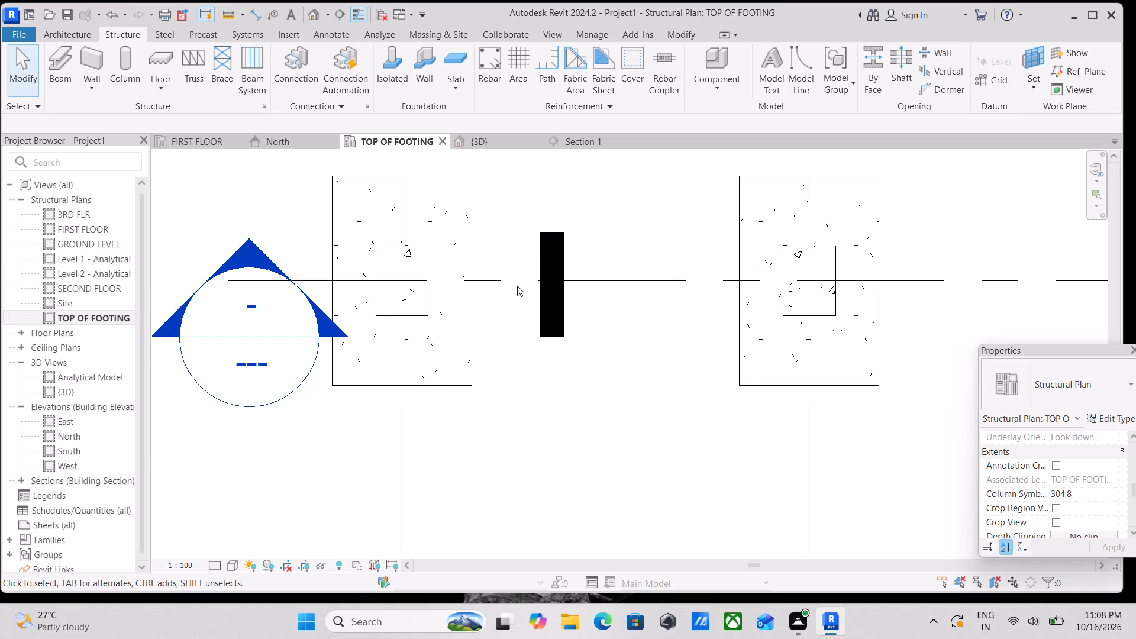
pyautogui.moveTo(517, 286); pyautogui.dragTo(619, 312, button='middle')
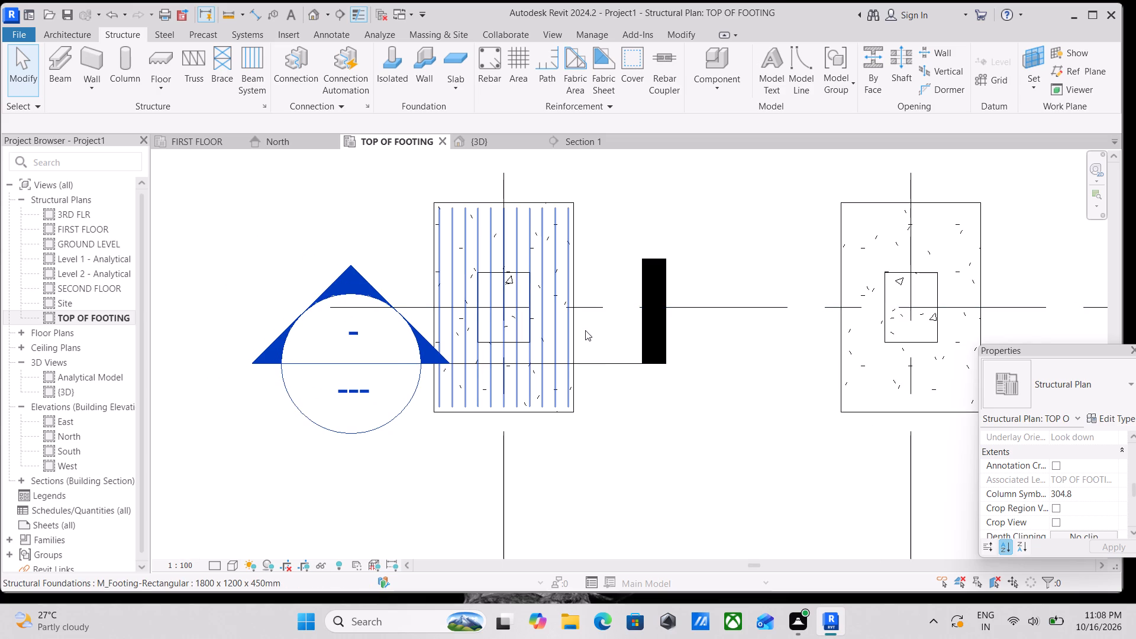
pyautogui.scroll(1, 585, 330)
pyautogui.scroll(-2, 585, 330)
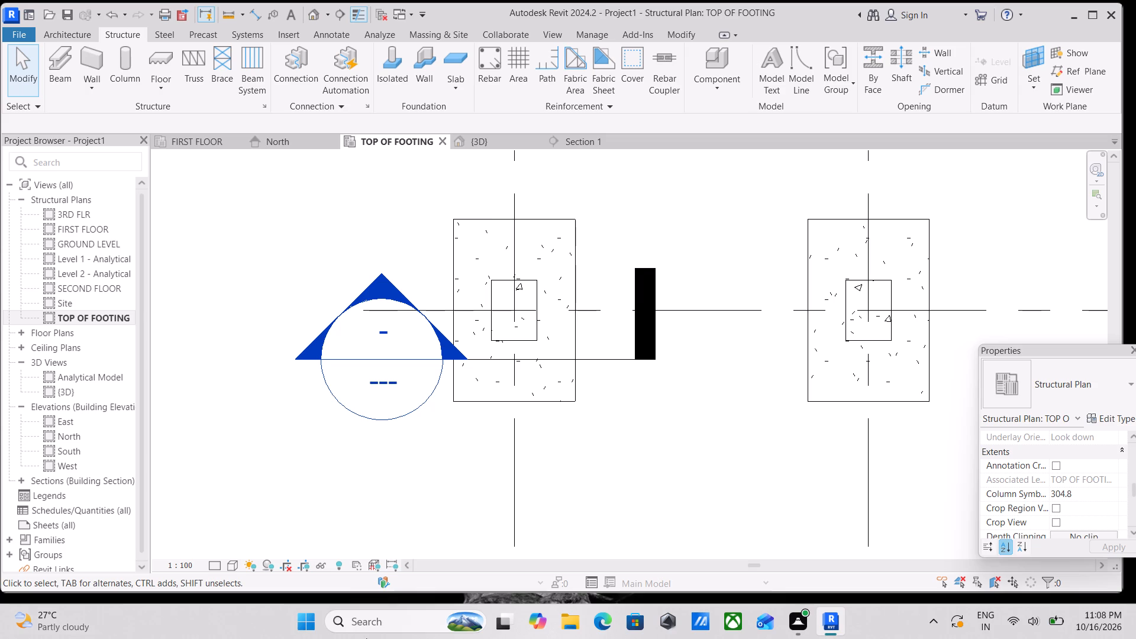
pyautogui.scroll(3, 589, 326)
pyautogui.moveTo(546, 385); pyautogui.dragTo(591, 393, button='middle')
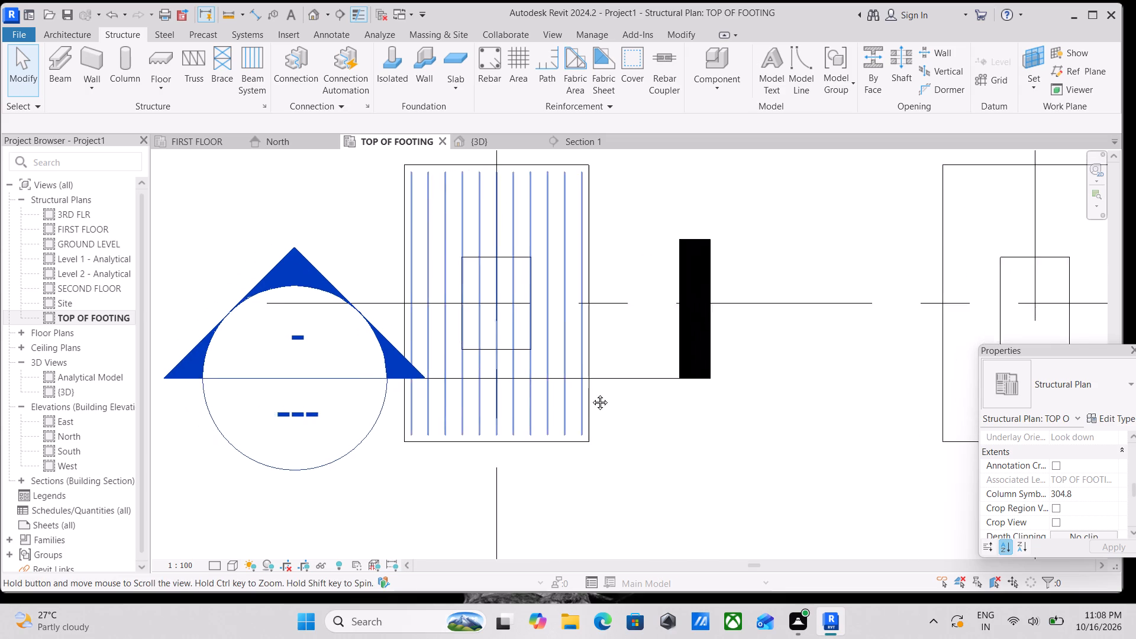
pyautogui.moveTo(591, 393); pyautogui.dragTo(674, 402, button='middle')
pyautogui.scroll(-2, 723, 383)
pyautogui.moveTo(723, 383); pyautogui.dragTo(725, 418, button='middle')
pyautogui.scroll(1, 725, 418)
pyautogui.scroll(-1, 702, 320)
pyautogui.moveTo(704, 321); pyautogui.dragTo(712, 337, button='middle')
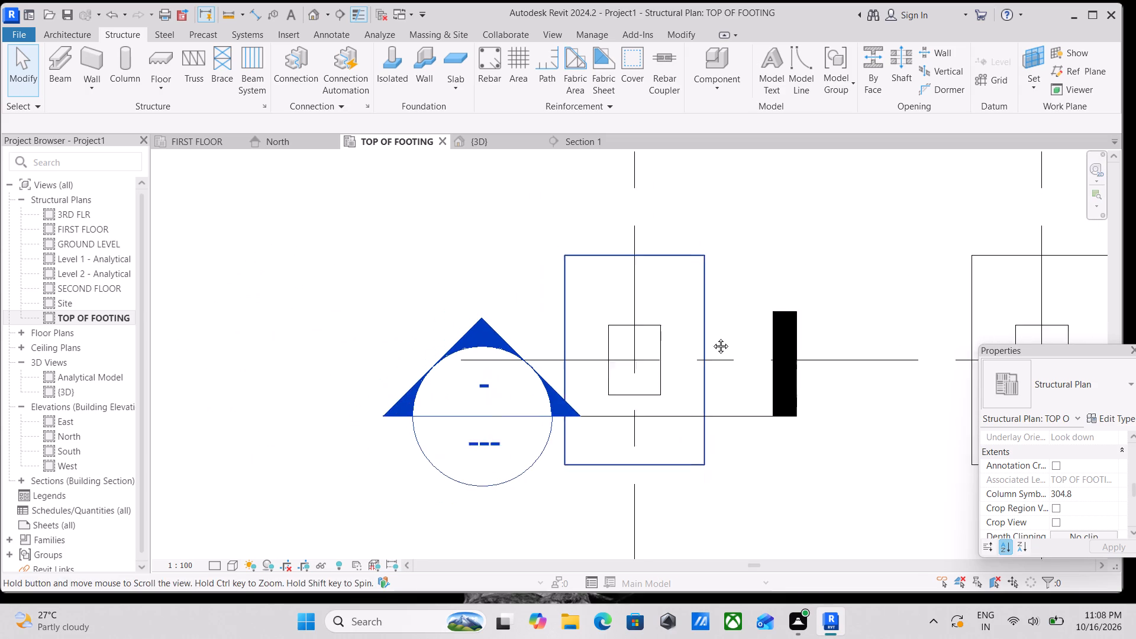
pyautogui.moveTo(712, 337); pyautogui.dragTo(717, 374, button='middle')
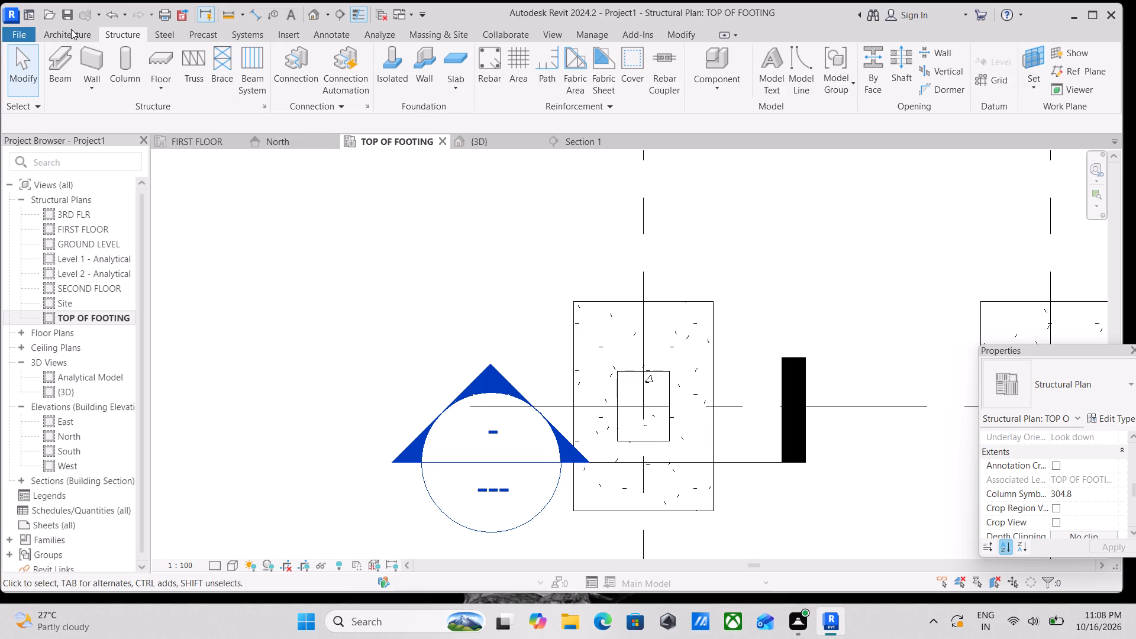
# Draw a second section lengthwise through the reinforced footing, just inside its left long edge and looking toward the column.
pyautogui.click(335, 14)
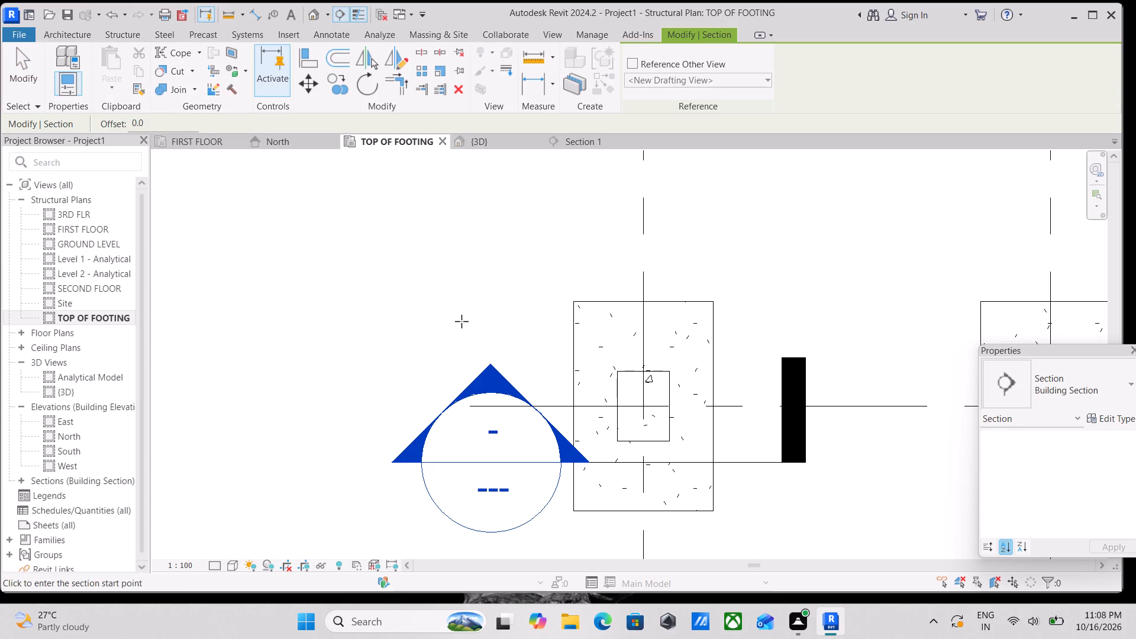
pyautogui.click(583, 285)
pyautogui.moveTo(581, 412); pyautogui.dragTo(596, 378, button='middle')
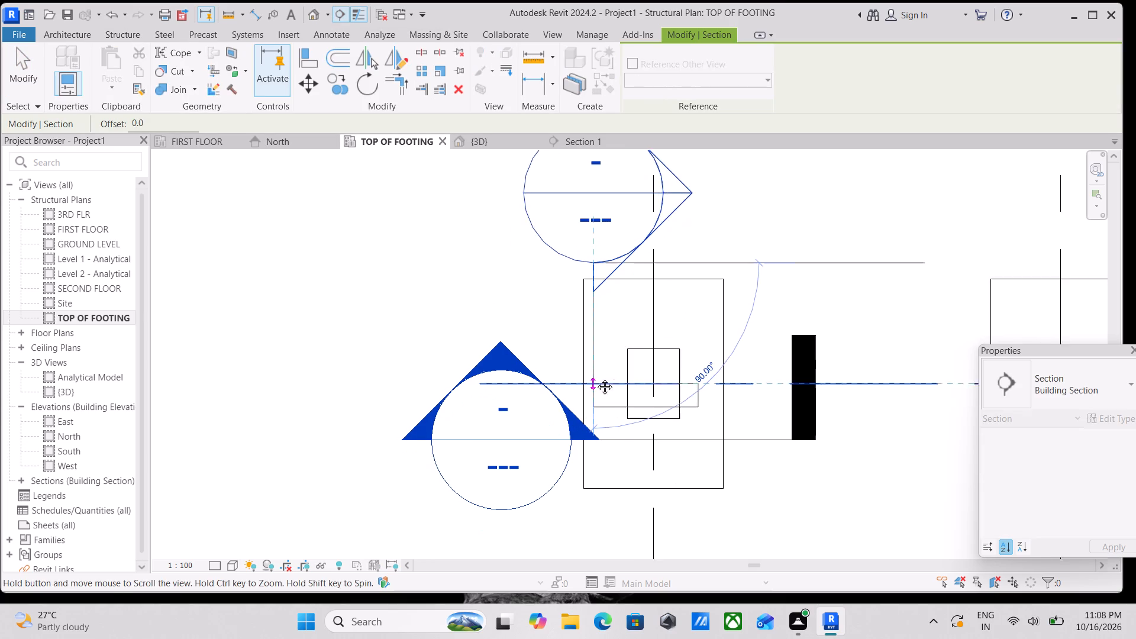
pyautogui.moveTo(596, 378); pyautogui.dragTo(597, 315, button='middle')
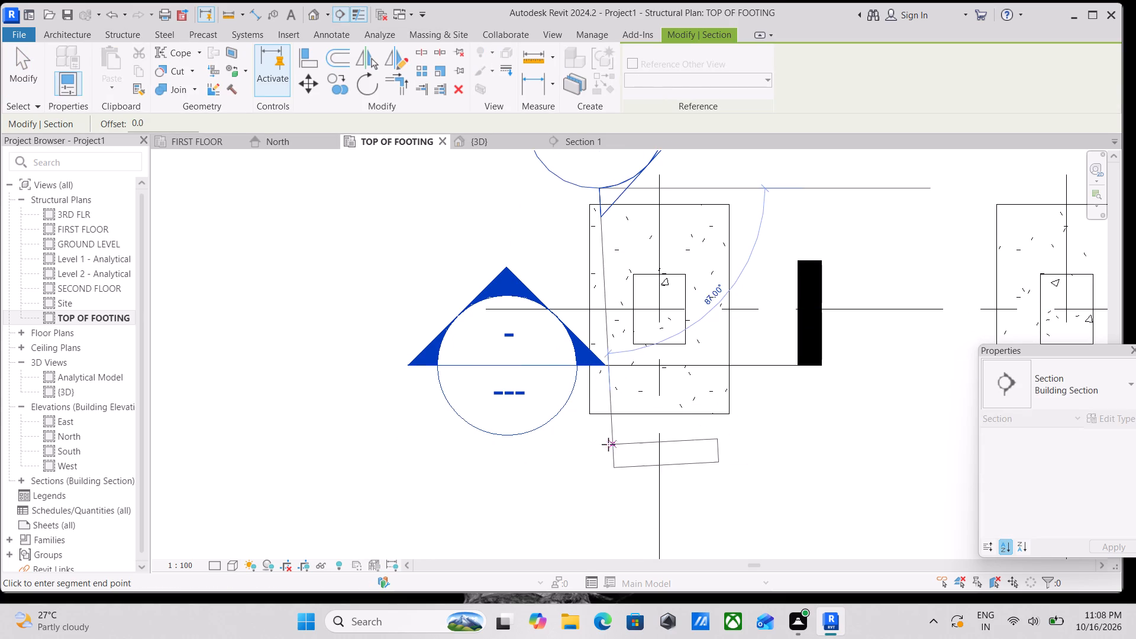
pyautogui.click(599, 457)
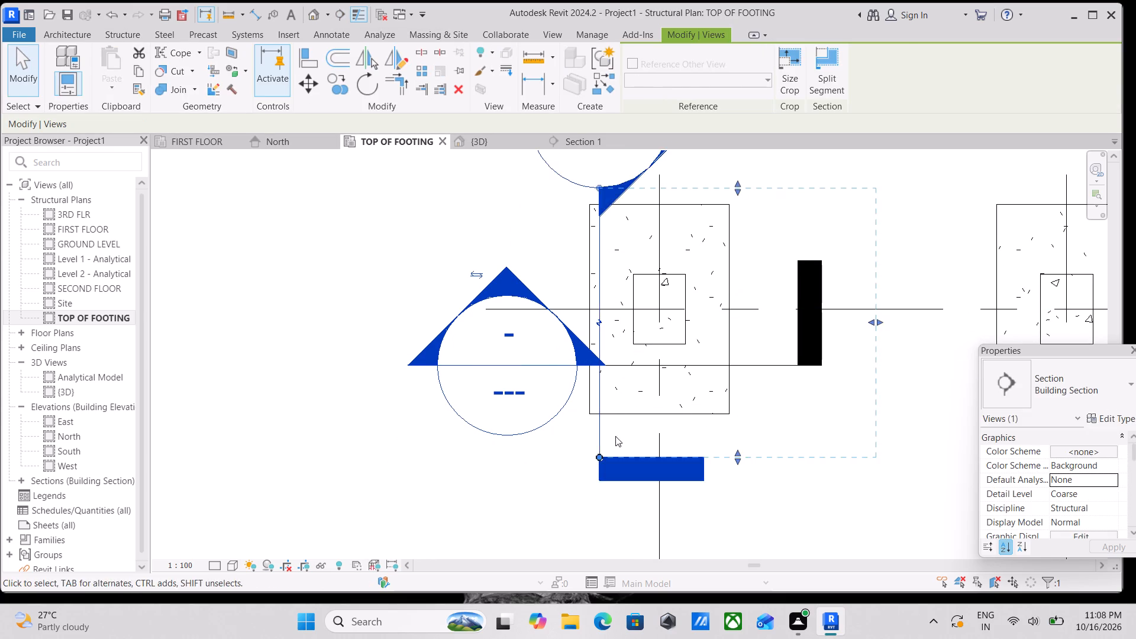
# Pull the new section's far clip boundary in to just inside the footing's opposite long edge.
pyautogui.scroll(-1, 619, 426)
pyautogui.moveTo(619, 426); pyautogui.dragTo(583, 425, button='middle')
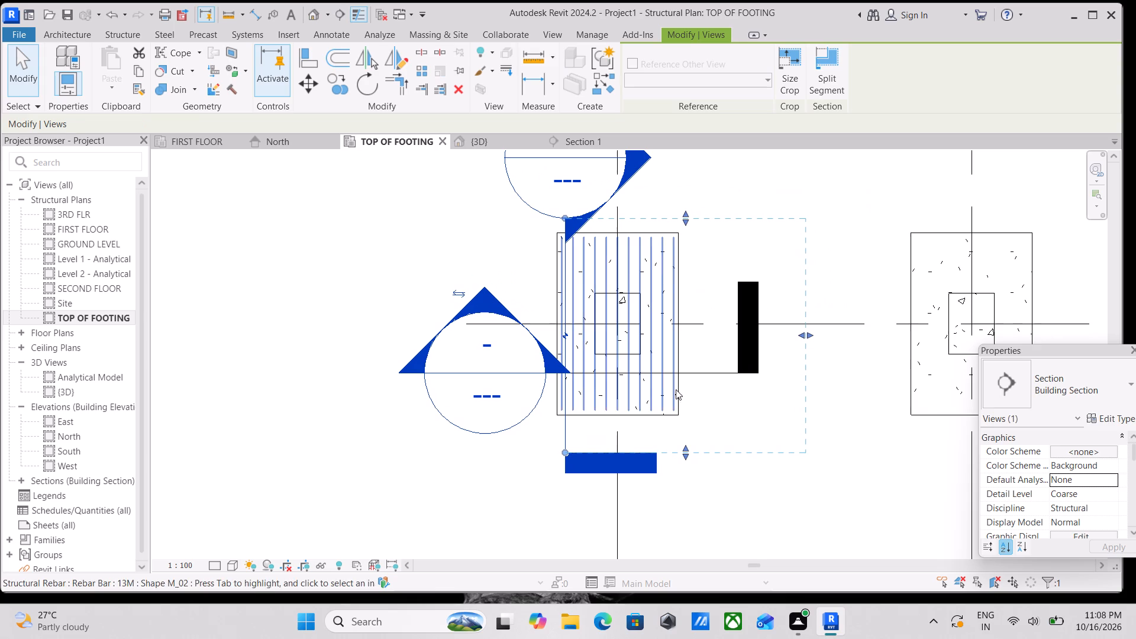
pyautogui.moveTo(803, 331); pyautogui.dragTo(667, 337)
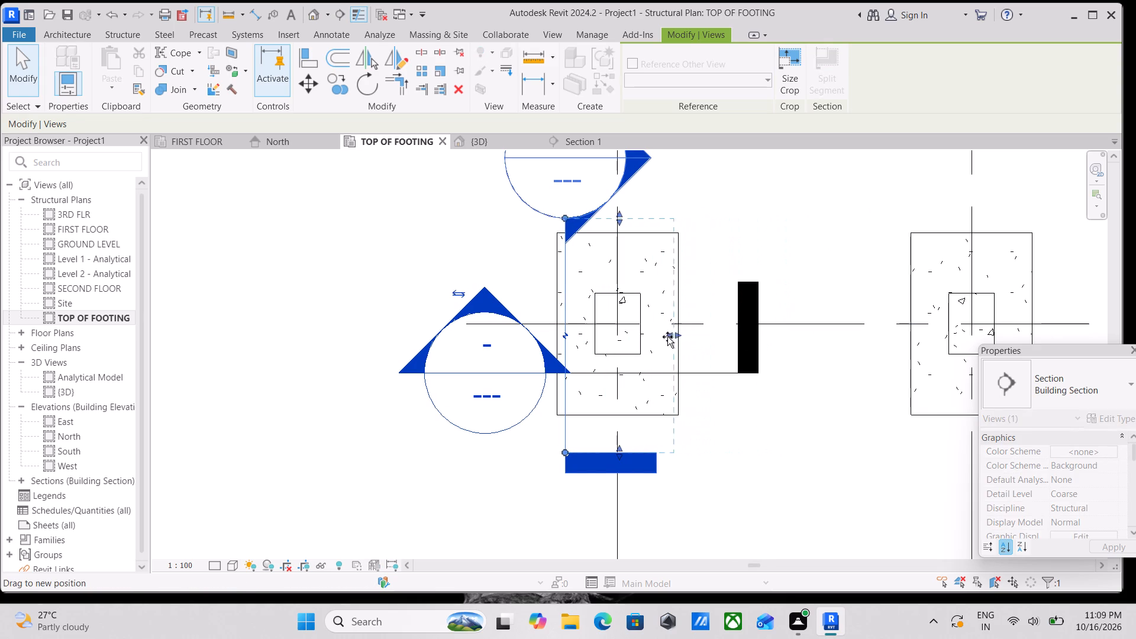
pyautogui.moveTo(667, 337); pyautogui.dragTo(663, 337)
pyautogui.scroll(2, 590, 388)
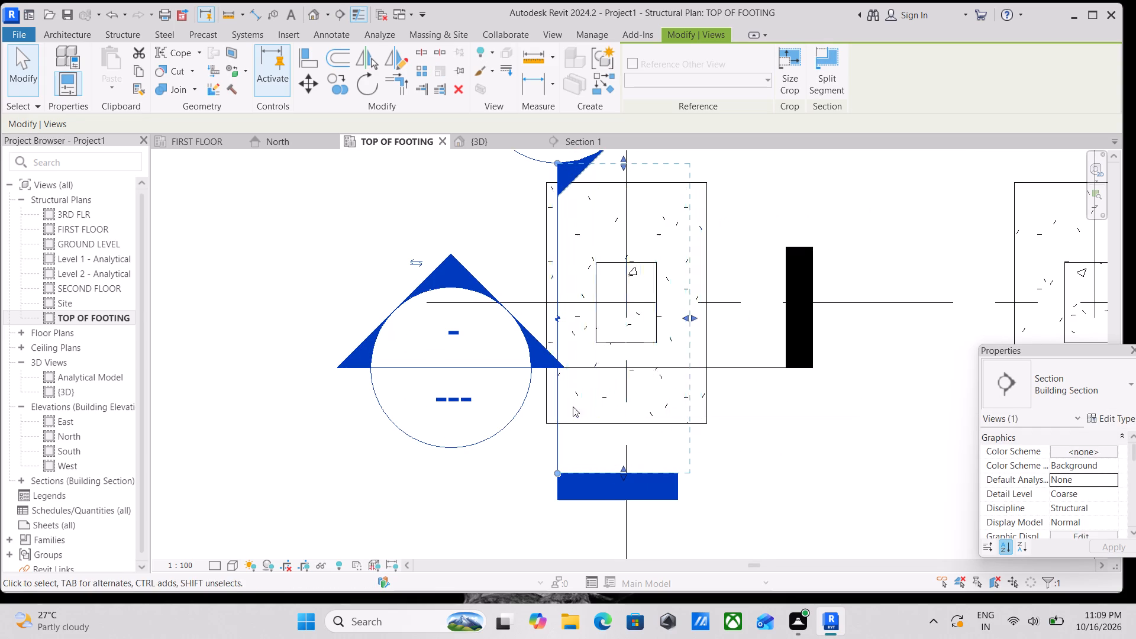
# Open Section 2 and resize its crop region from below the footing to just above it, including the column base.
pyautogui.rightClick(557, 442)
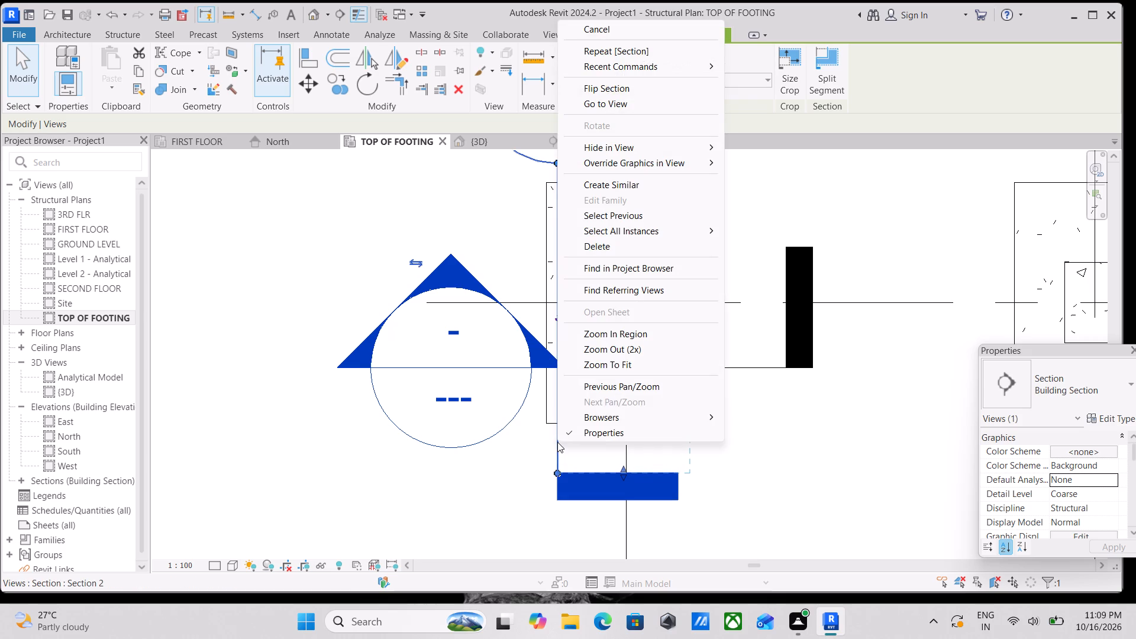
pyautogui.click(604, 105)
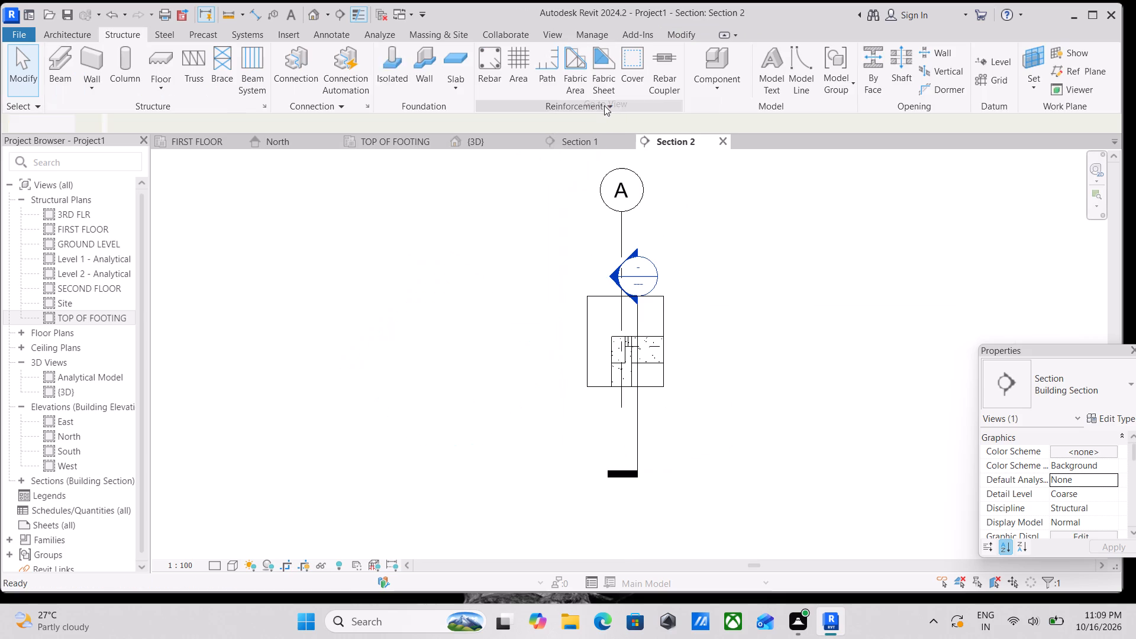
pyautogui.scroll(3, 706, 331)
pyautogui.scroll(2, 619, 388)
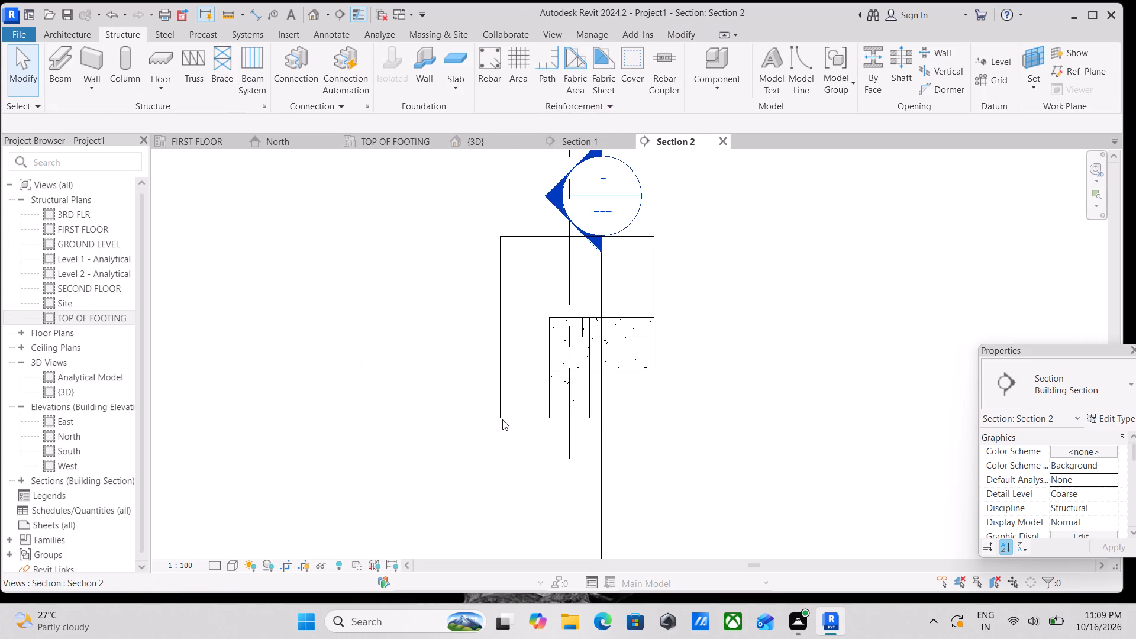
pyautogui.click(505, 418)
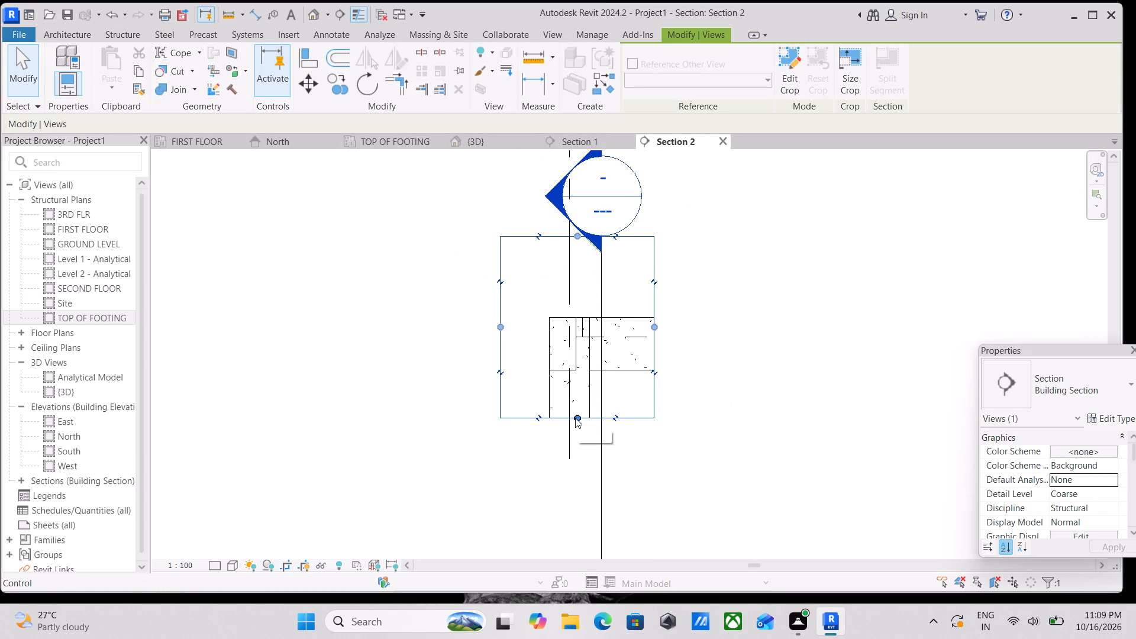
pyautogui.moveTo(576, 418); pyautogui.dragTo(577, 441)
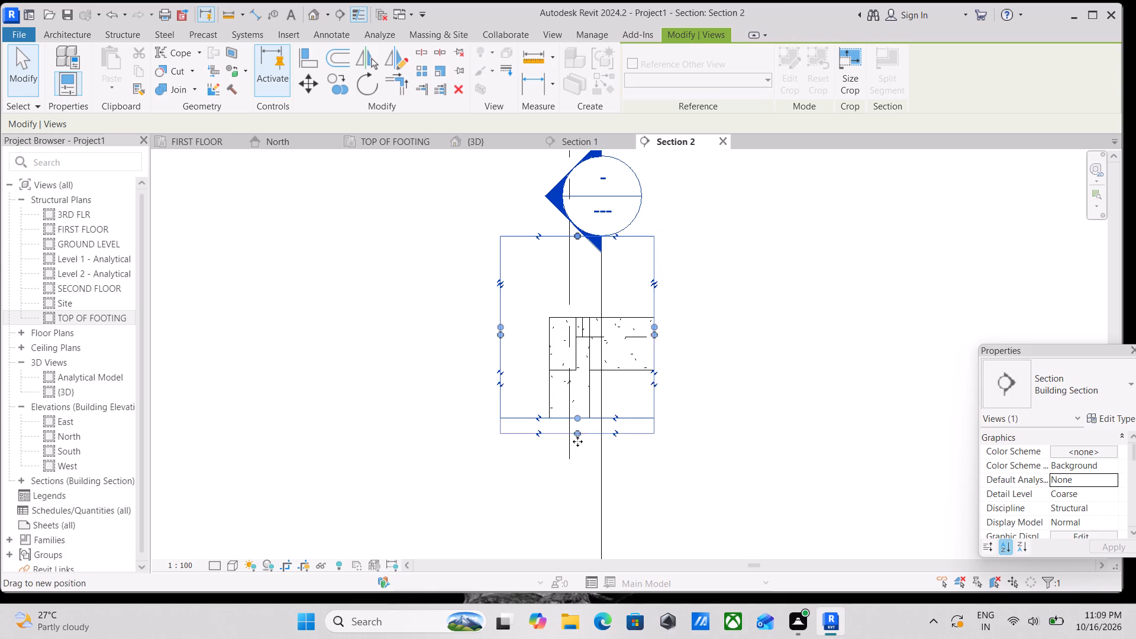
pyautogui.moveTo(577, 441); pyautogui.dragTo(587, 524)
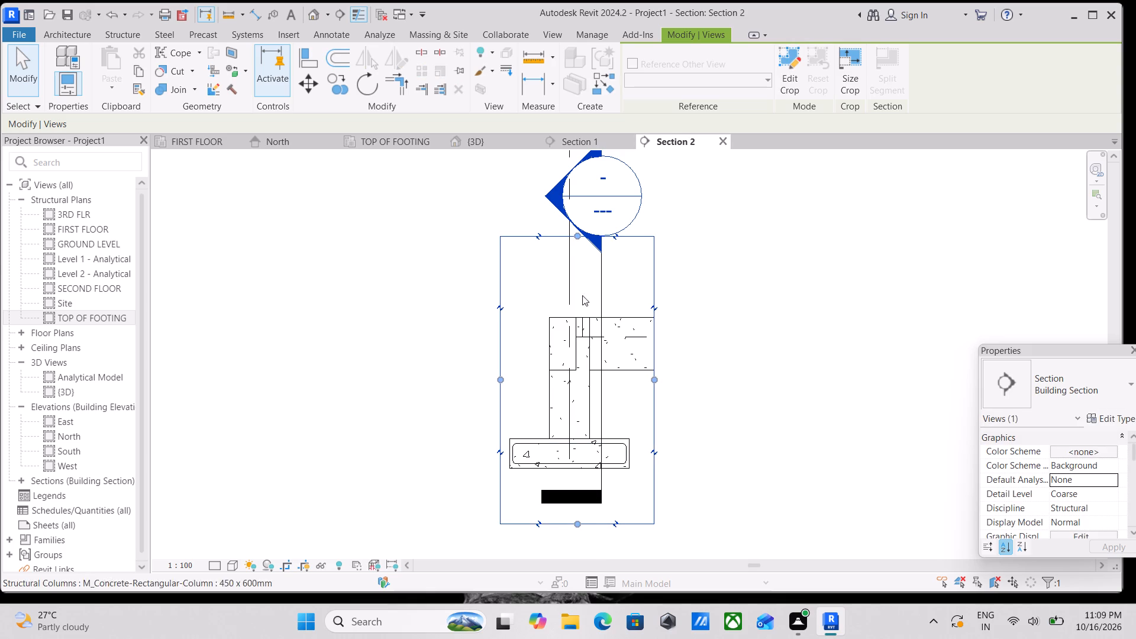
pyautogui.click(544, 232)
pyautogui.moveTo(573, 235); pyautogui.dragTo(580, 264)
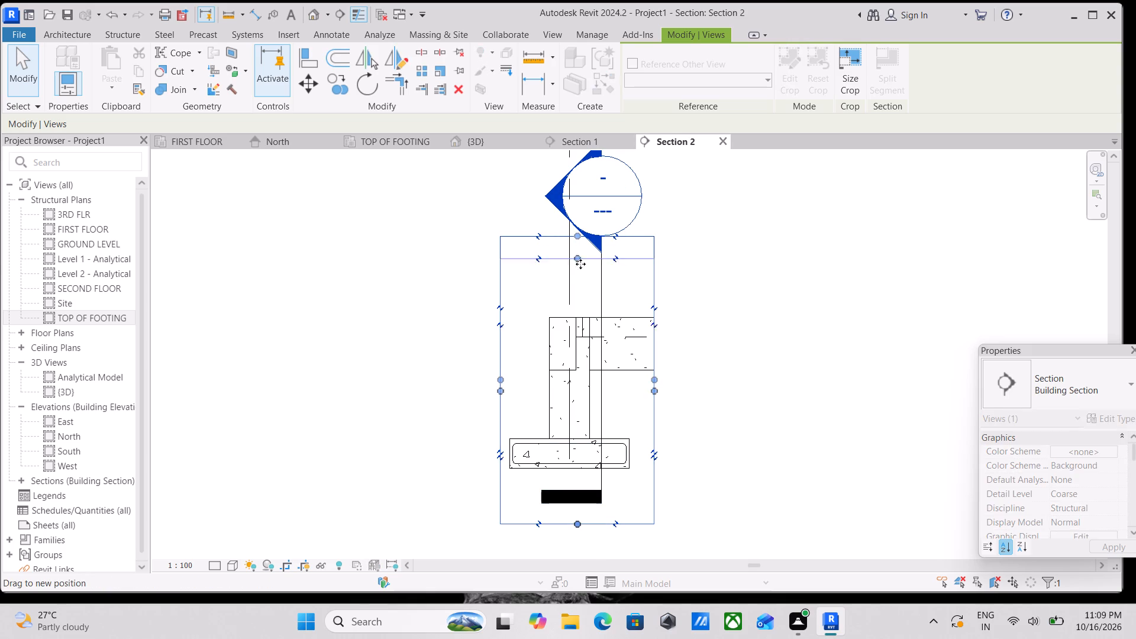
pyautogui.moveTo(580, 264); pyautogui.dragTo(586, 391)
# Select the footing's top 13M bar set in Section 2 and pull its left end inward to B = 1670 mm.
pyautogui.scroll(8, 561, 457)
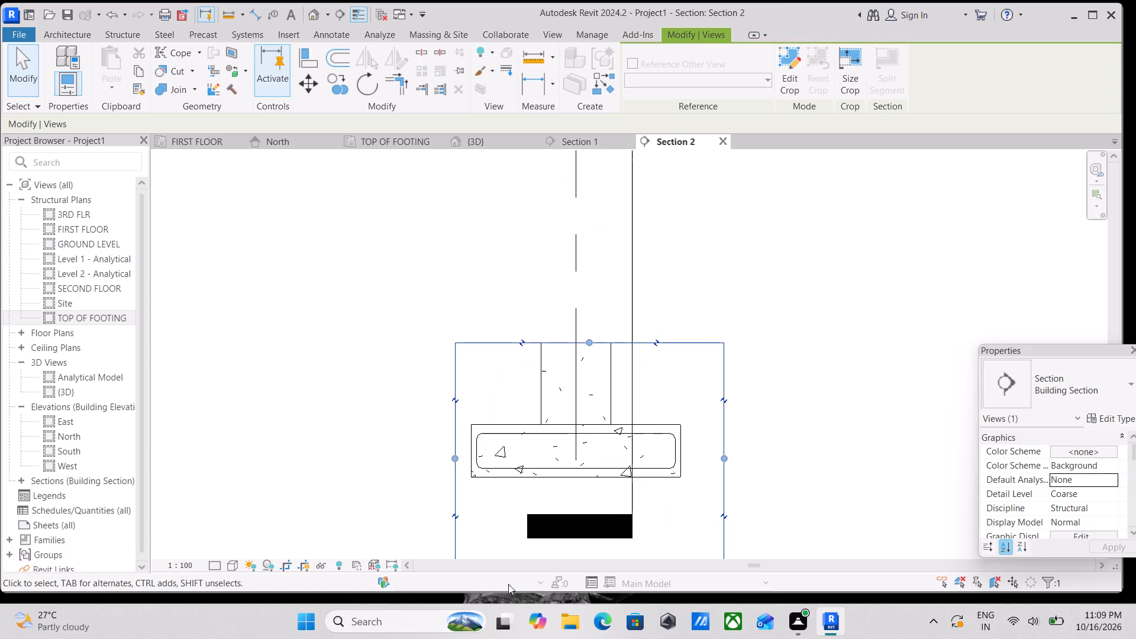
pyautogui.scroll(8, 522, 541)
pyautogui.click(483, 314)
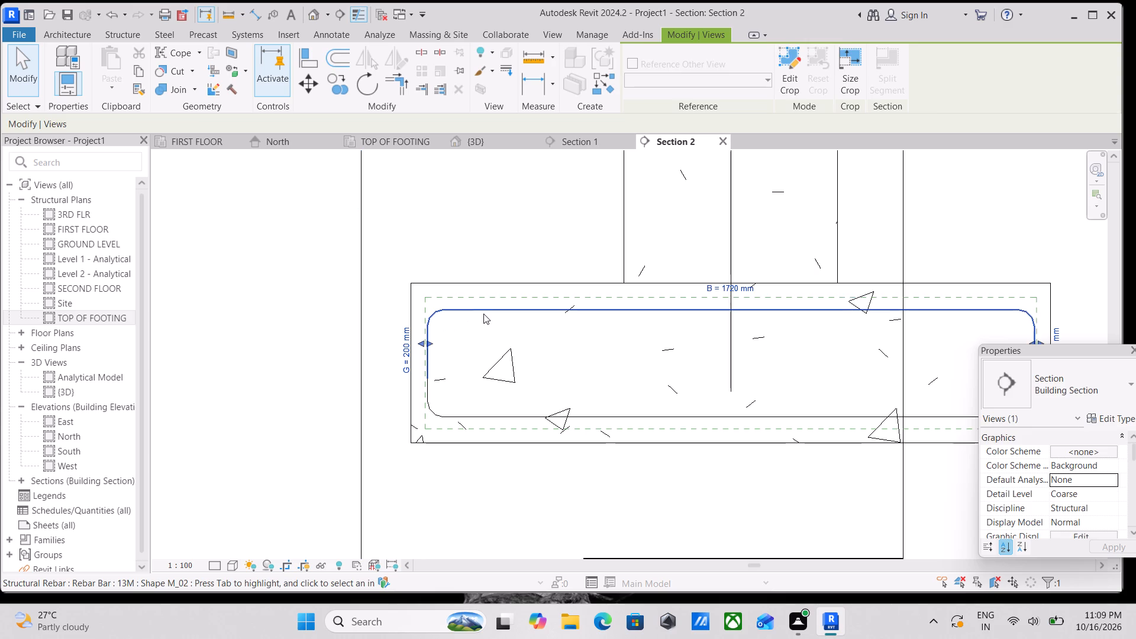
pyautogui.moveTo(433, 343); pyautogui.dragTo(442, 343)
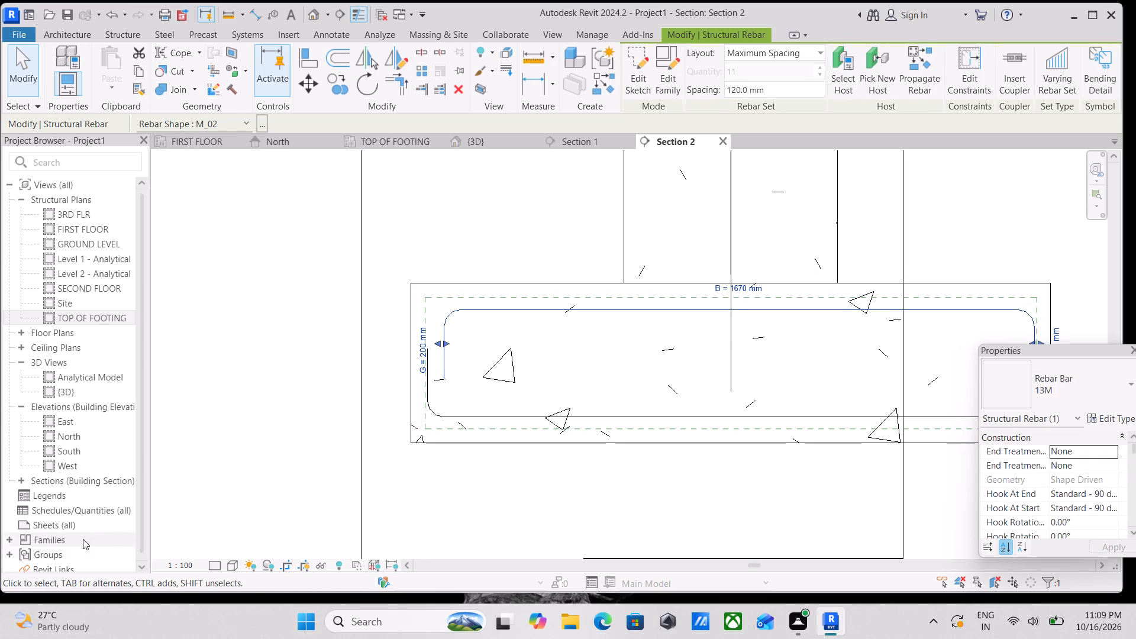
# Set Section 2's detail level to Fine.
pyautogui.click(231, 568)
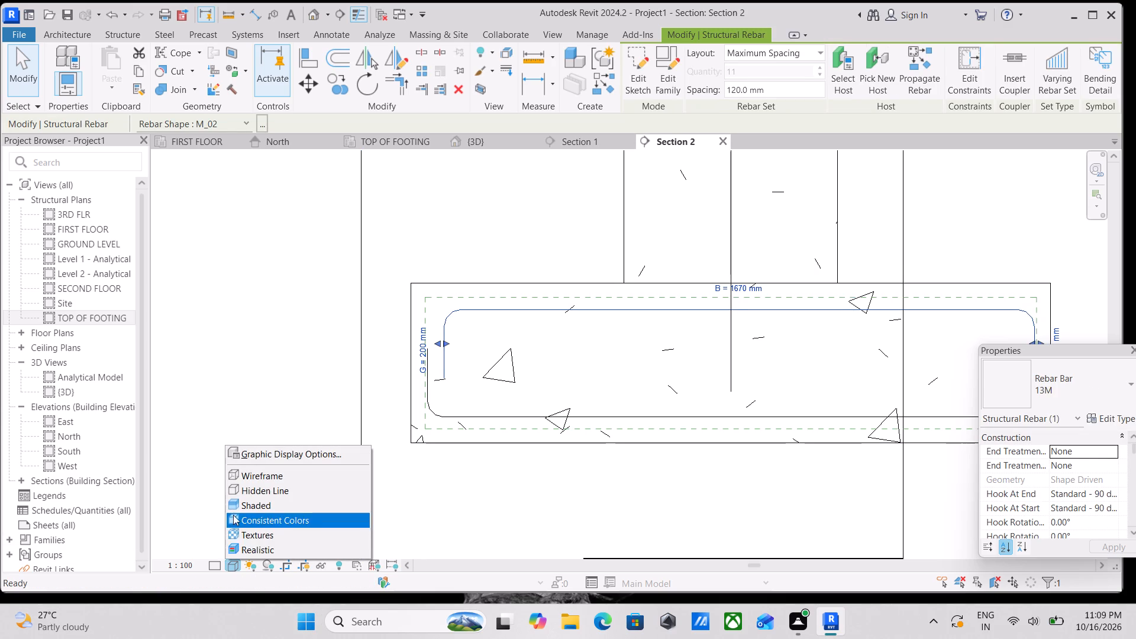
pyautogui.click(216, 563)
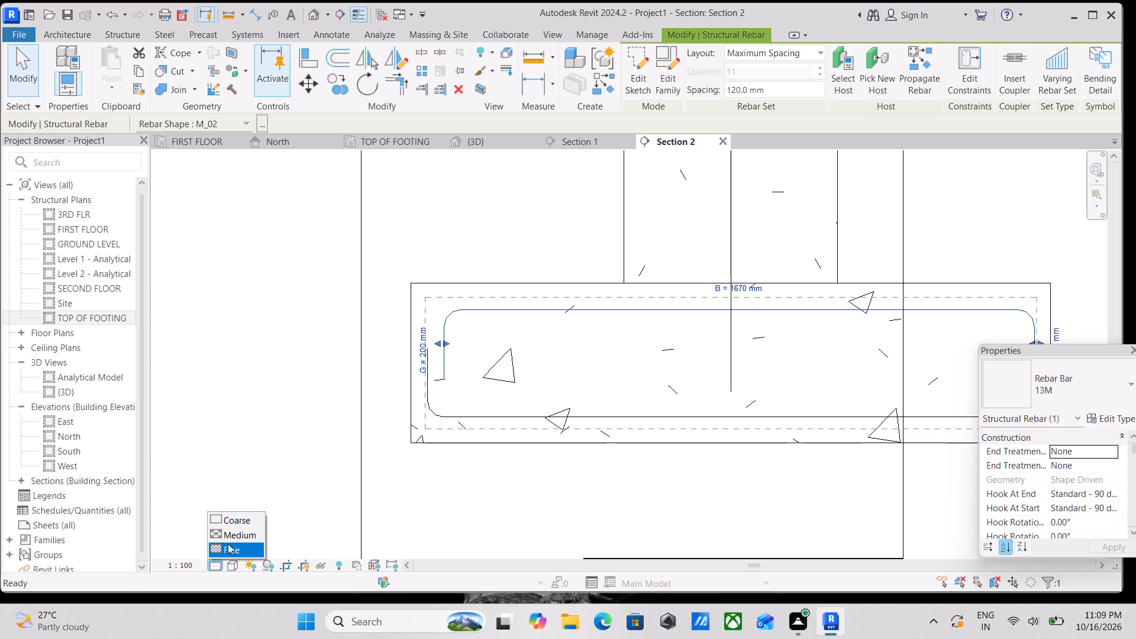
pyautogui.click(228, 544)
# Adjust both ends of the top bar set to fit inside the bottom set's hooks, with B about 1660 mm.
pyautogui.moveTo(661, 390); pyautogui.dragTo(479, 403, button='middle')
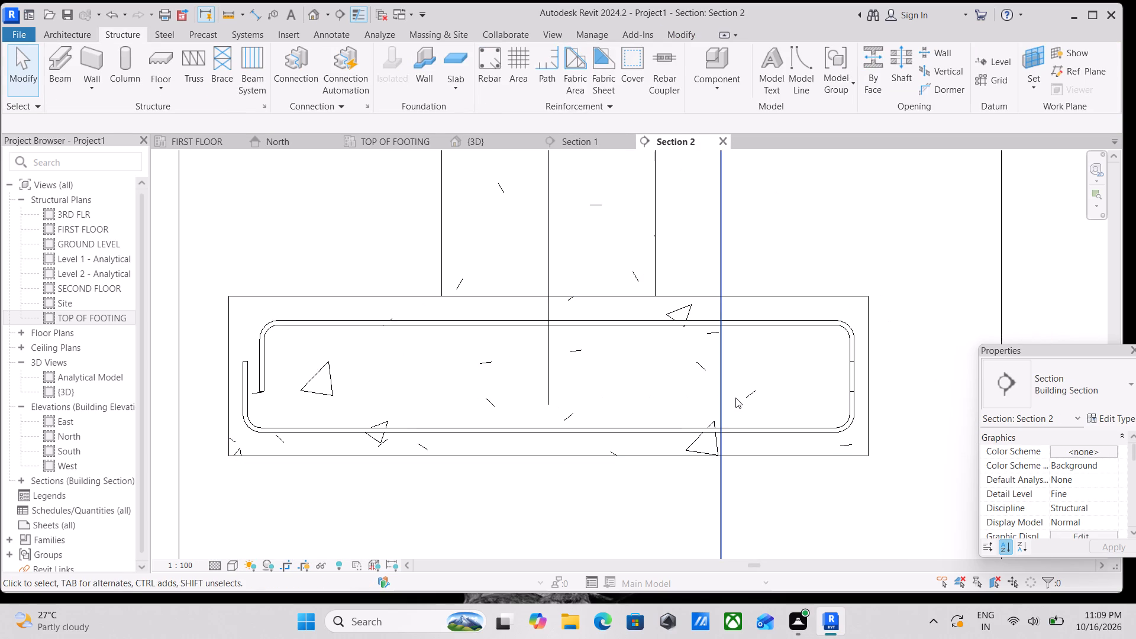
pyautogui.click(828, 324)
pyautogui.moveTo(850, 355); pyautogui.dragTo(844, 355)
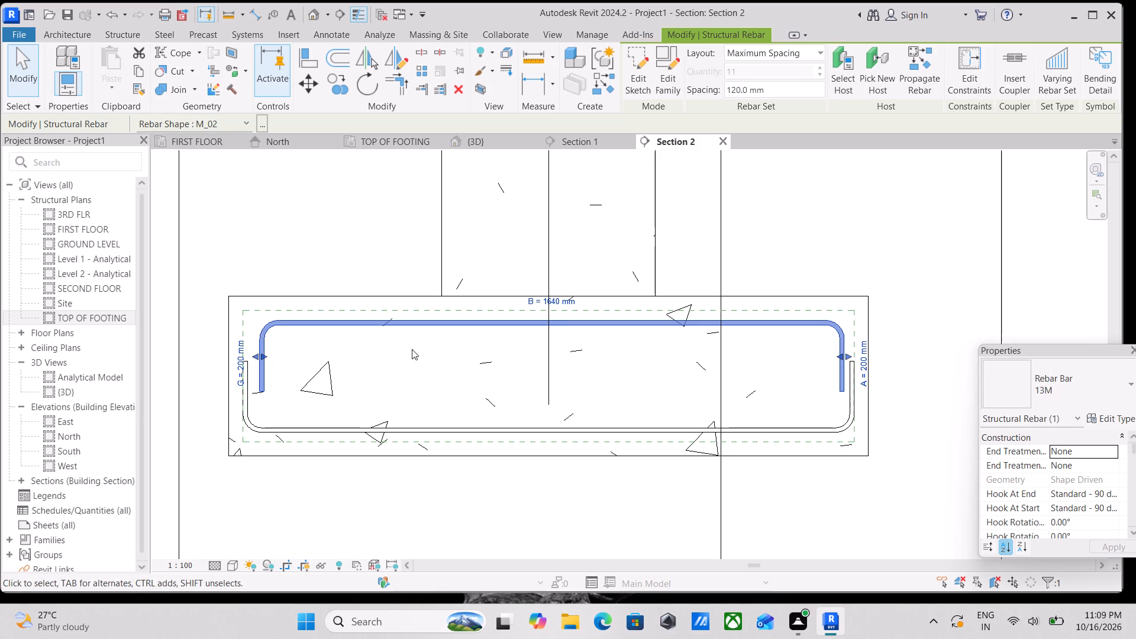
pyautogui.click(255, 355)
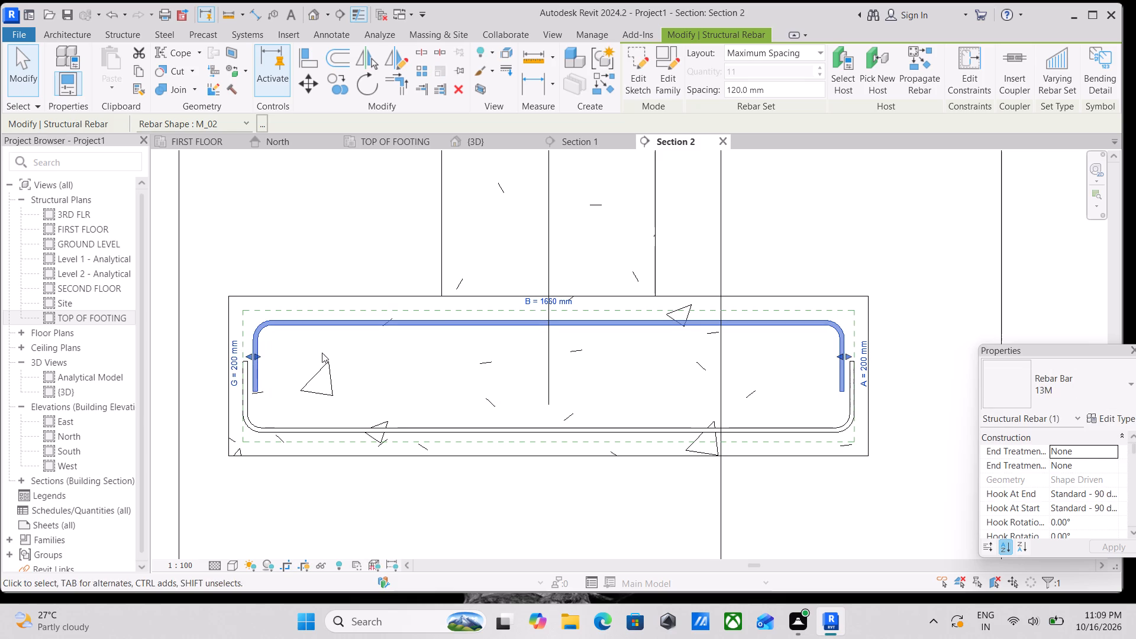
pyautogui.moveTo(564, 359); pyautogui.dragTo(707, 345, button='middle')
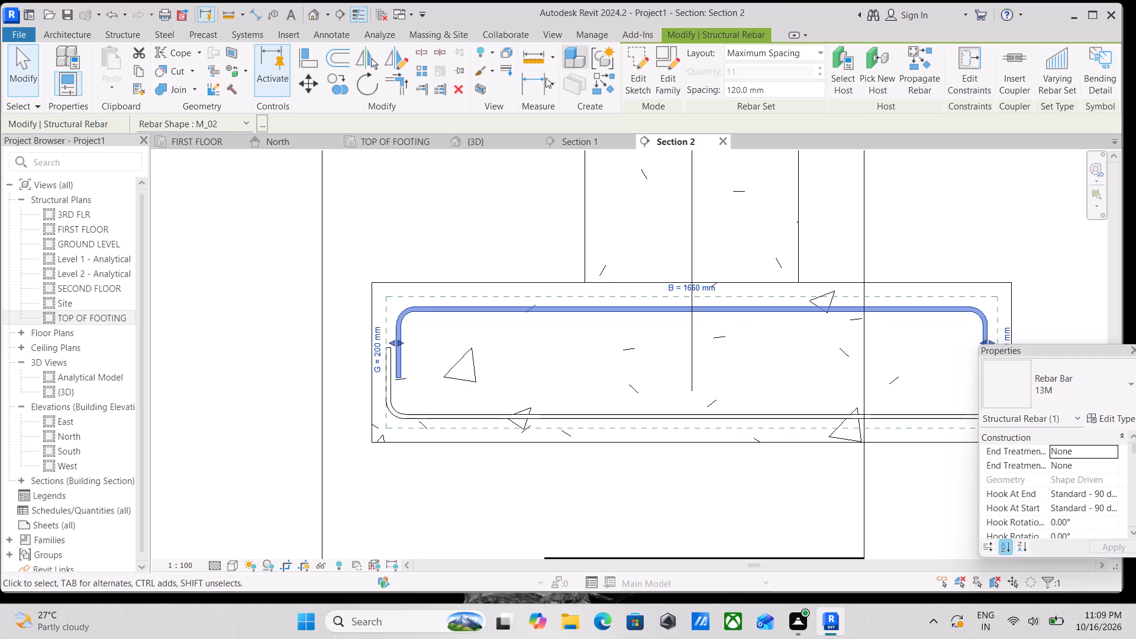
pyautogui.scroll(-3, 548, 264)
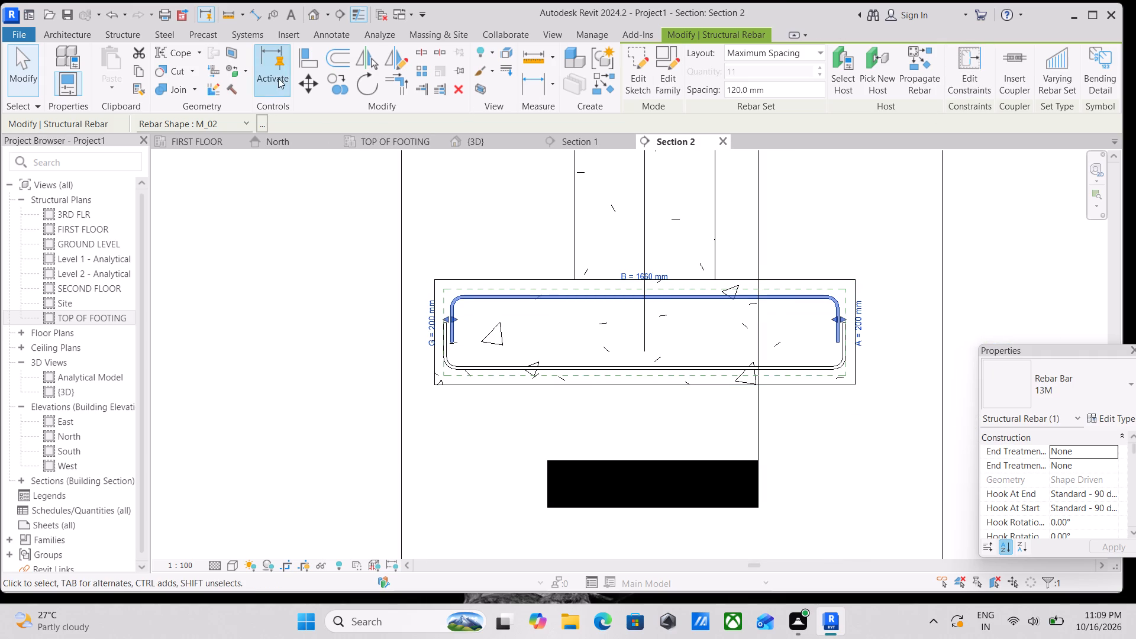
pyautogui.scroll(2, 564, 333)
pyautogui.press('Escape')
# Place two crosswise 13M M_02 bars near the footing's left end: one just above the bottom bar, one just below the top bar.
pyautogui.moveTo(488, 330); pyautogui.dragTo(488, 351, button='middle')
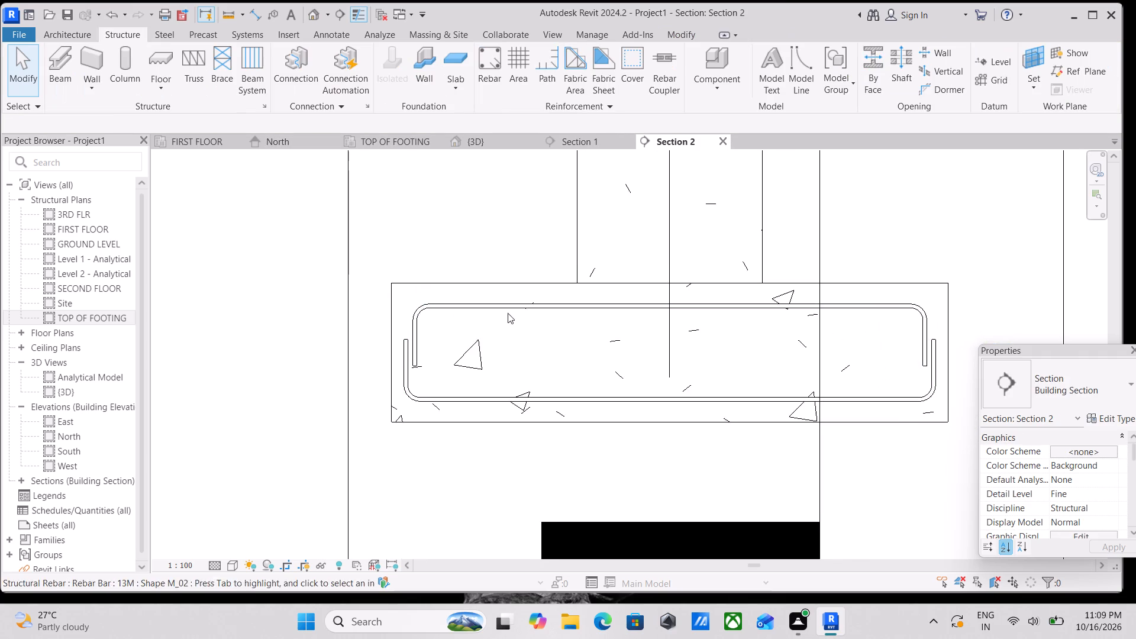
pyautogui.moveTo(508, 313); pyautogui.dragTo(509, 337, button='middle')
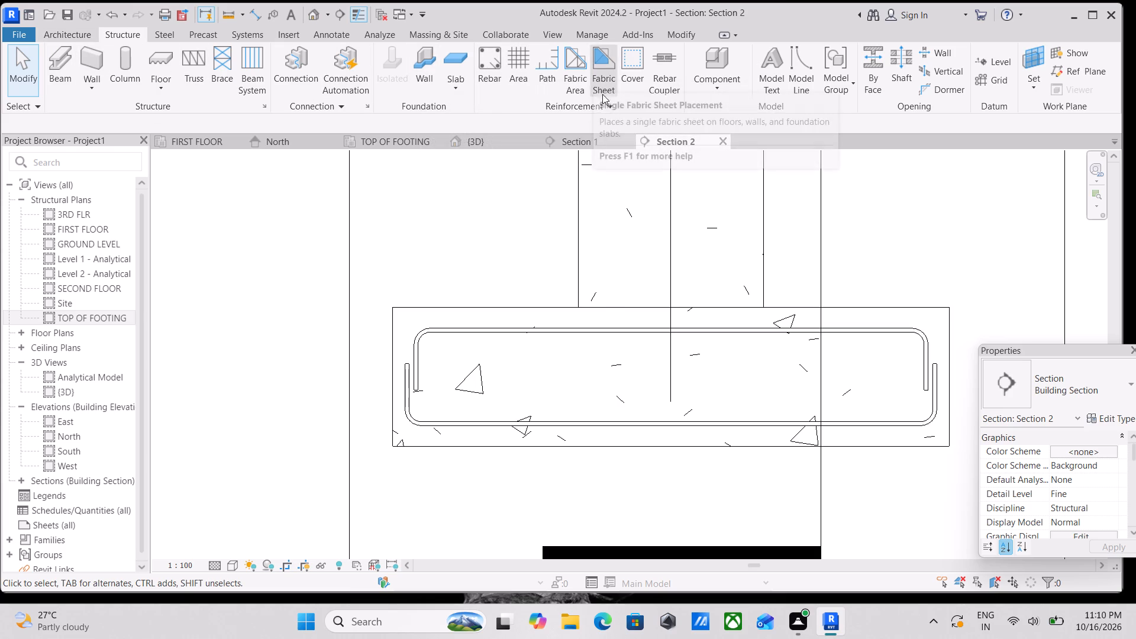
pyautogui.click(480, 80)
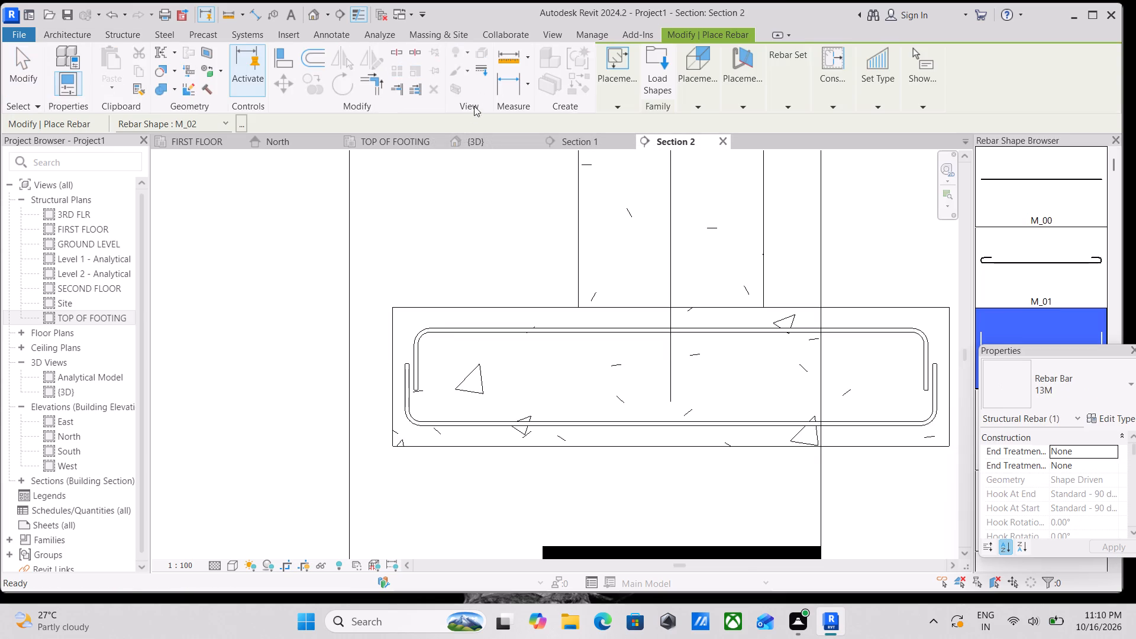
pyautogui.scroll(7, 450, 410)
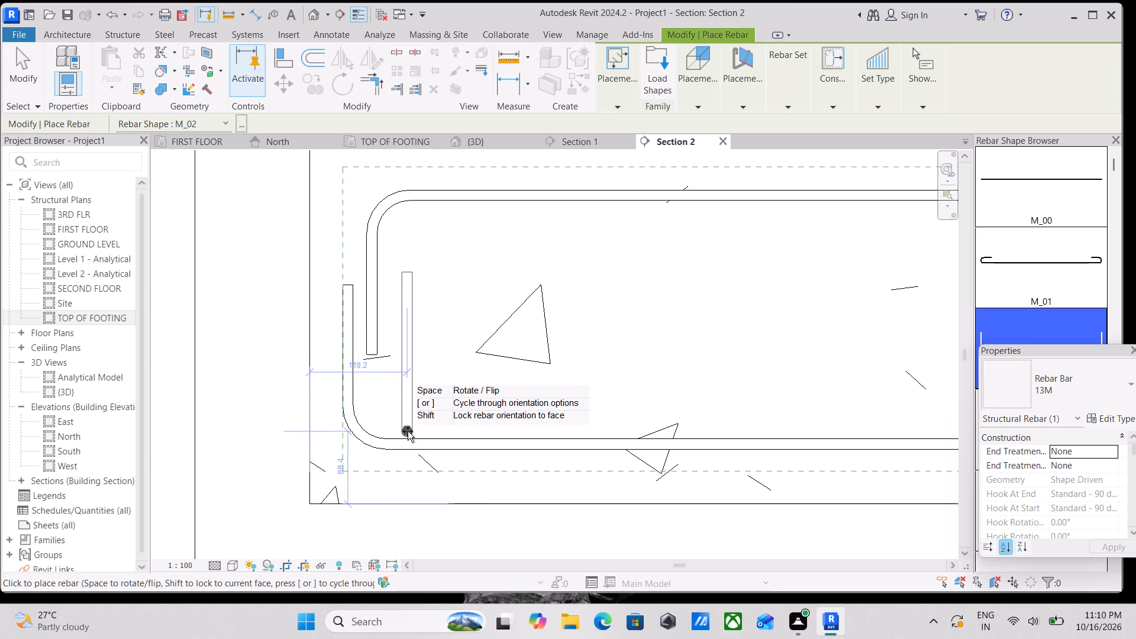
pyautogui.click(408, 431)
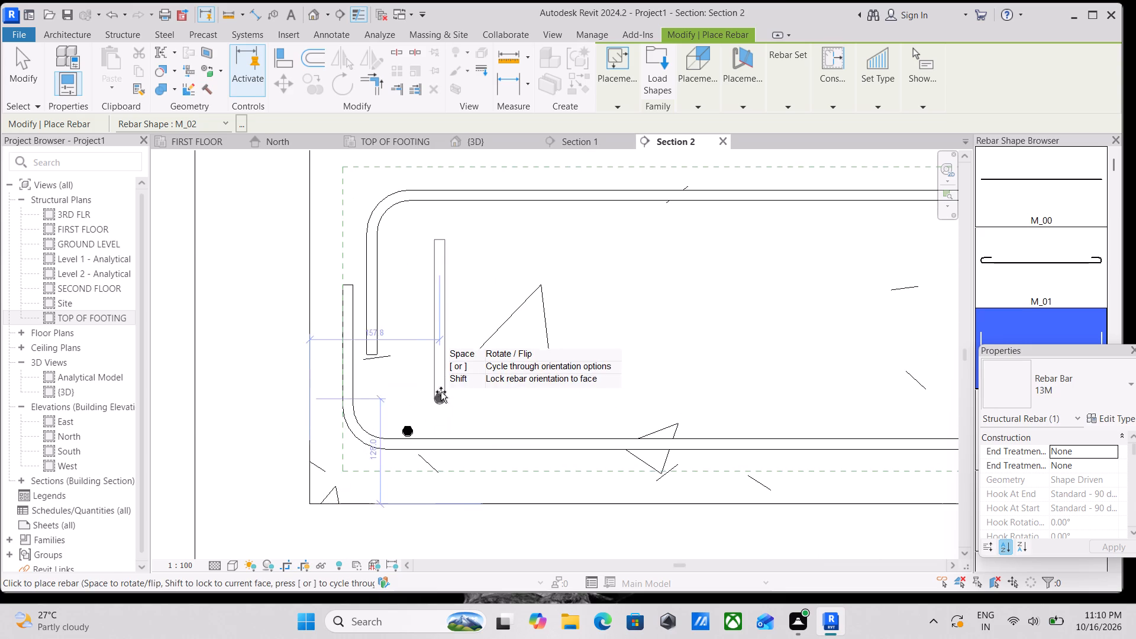
pyautogui.click(440, 205)
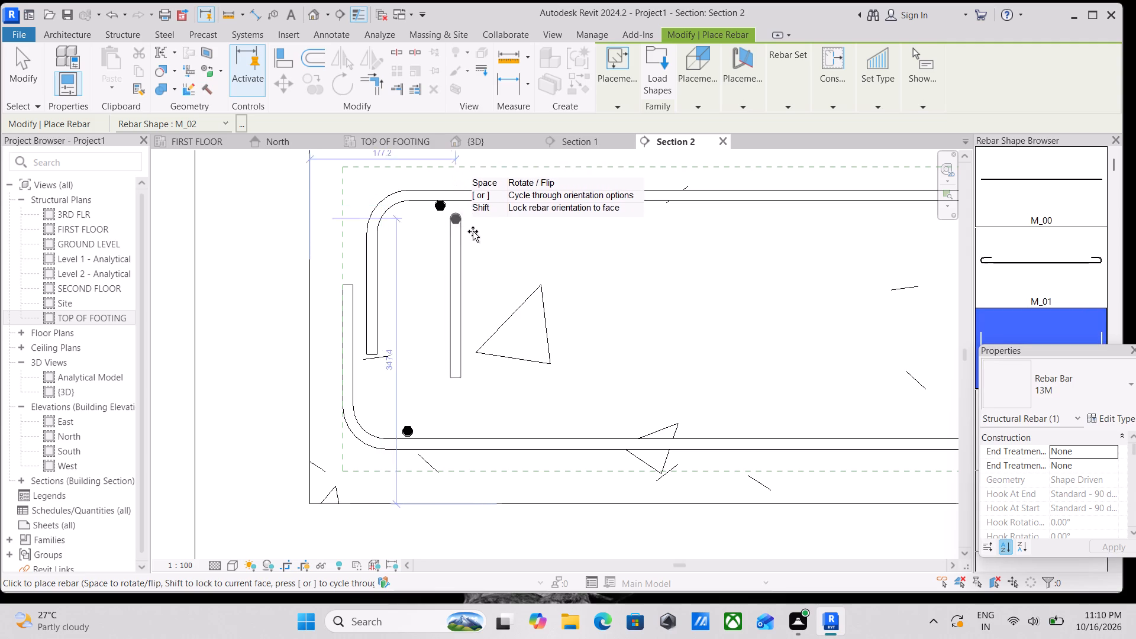
pyautogui.press('Escape')
# Distribute the lower crosswise bar across the footing using Maximum Spacing layout at 120 mm.
pyautogui.click(404, 431)
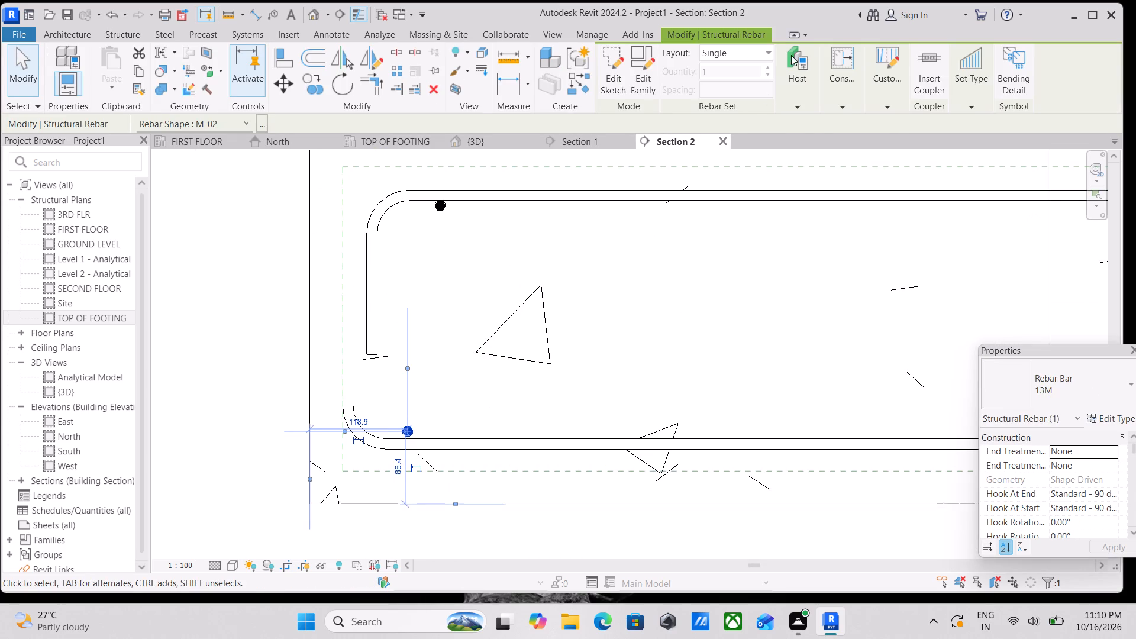
pyautogui.click(765, 53)
pyautogui.click(766, 99)
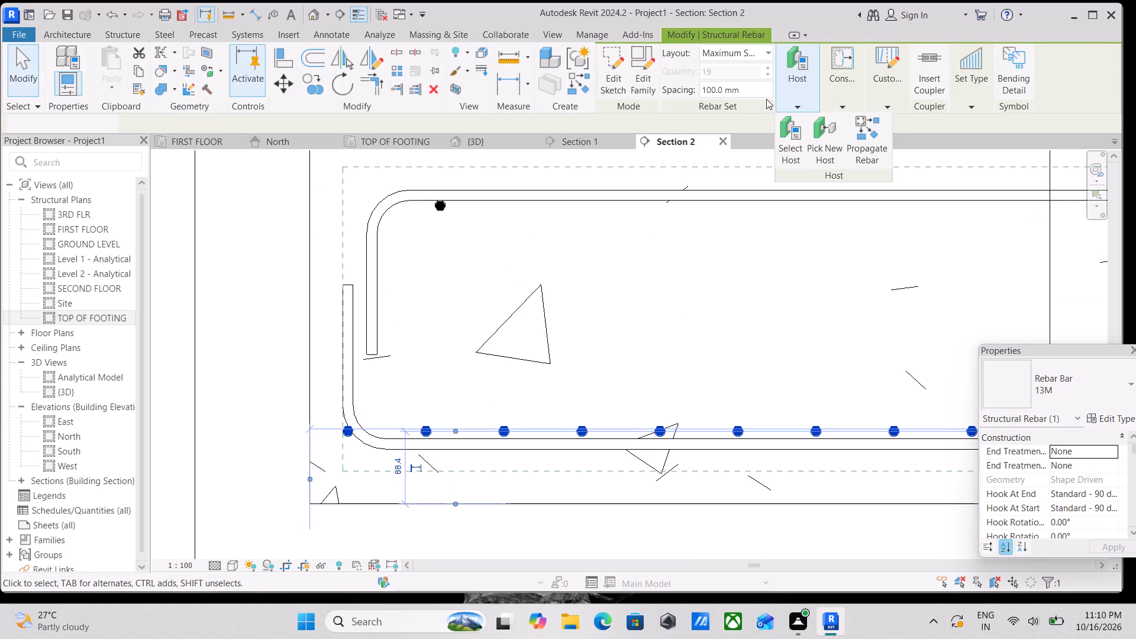
pyautogui.scroll(-2, 763, 188)
pyautogui.moveTo(763, 188); pyautogui.dragTo(668, 221, button='middle')
pyautogui.moveTo(738, 91); pyautogui.dragTo(680, 98)
pyautogui.write('120mm')
pyautogui.press('Return')
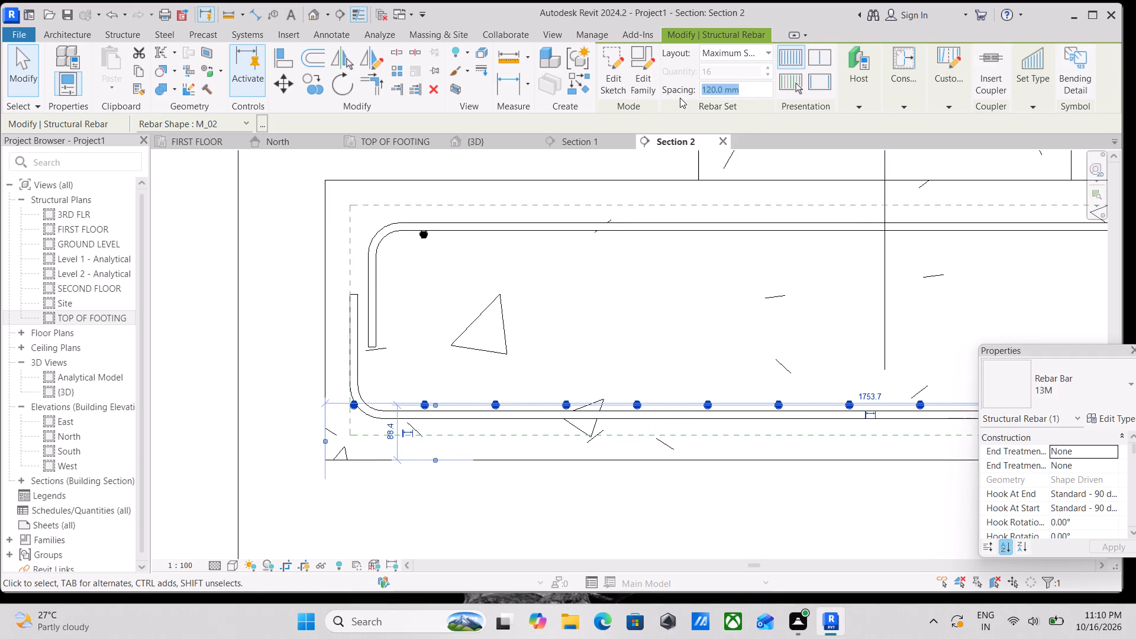
# Distribute the upper crosswise bar across the footing using Maximum Spacing layout at 120 mm.
pyautogui.scroll(-4, 773, 170)
pyautogui.moveTo(830, 200); pyautogui.dragTo(592, 215, button='middle')
pyautogui.moveTo(673, 227); pyautogui.dragTo(669, 243, button='middle')
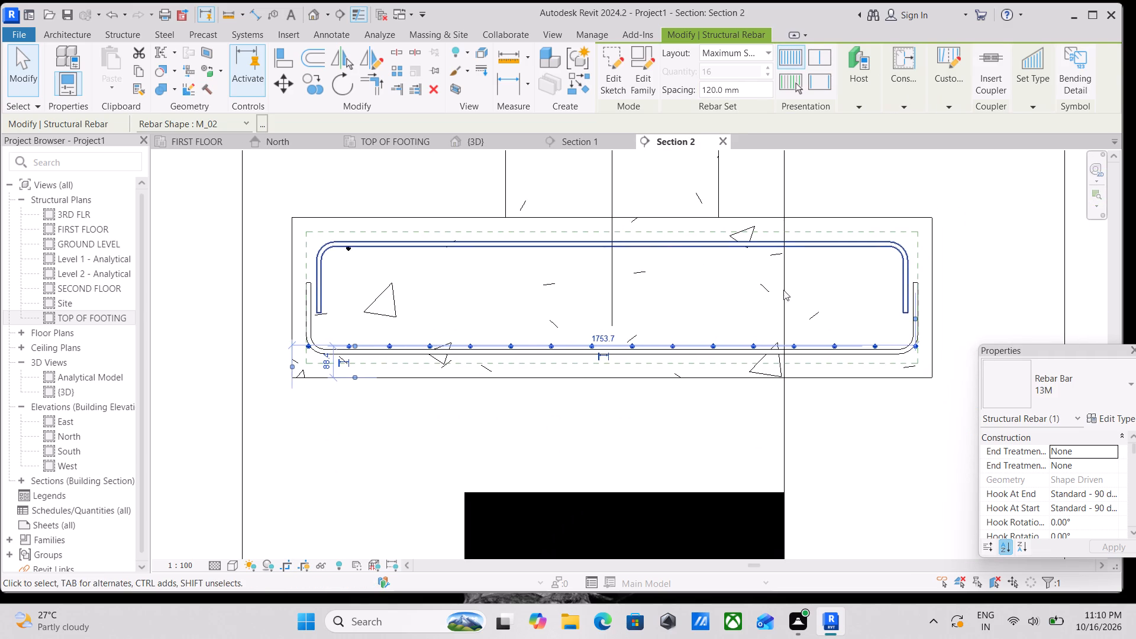
pyautogui.scroll(2, 820, 291)
pyautogui.scroll(2, 218, 243)
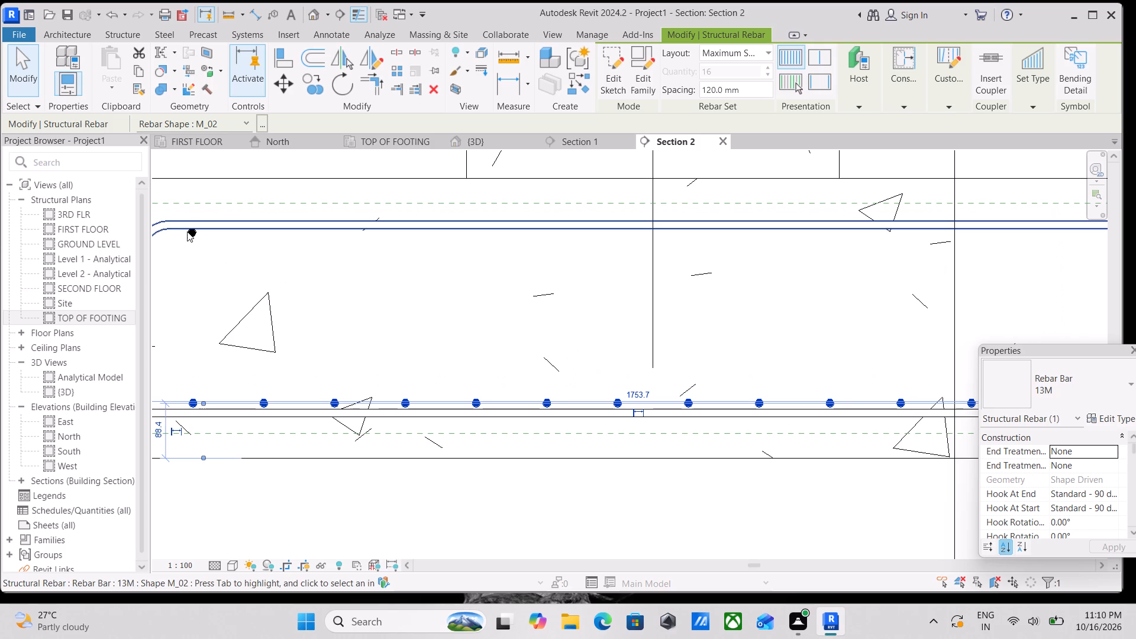
pyautogui.click(187, 231)
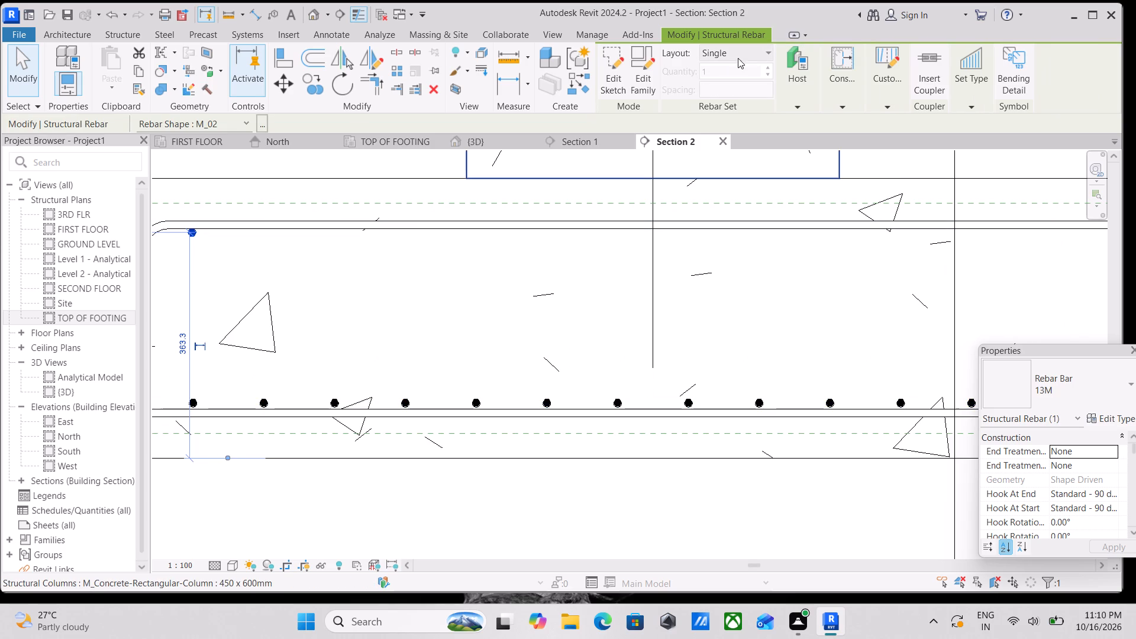
pyautogui.click(750, 54)
pyautogui.click(752, 106)
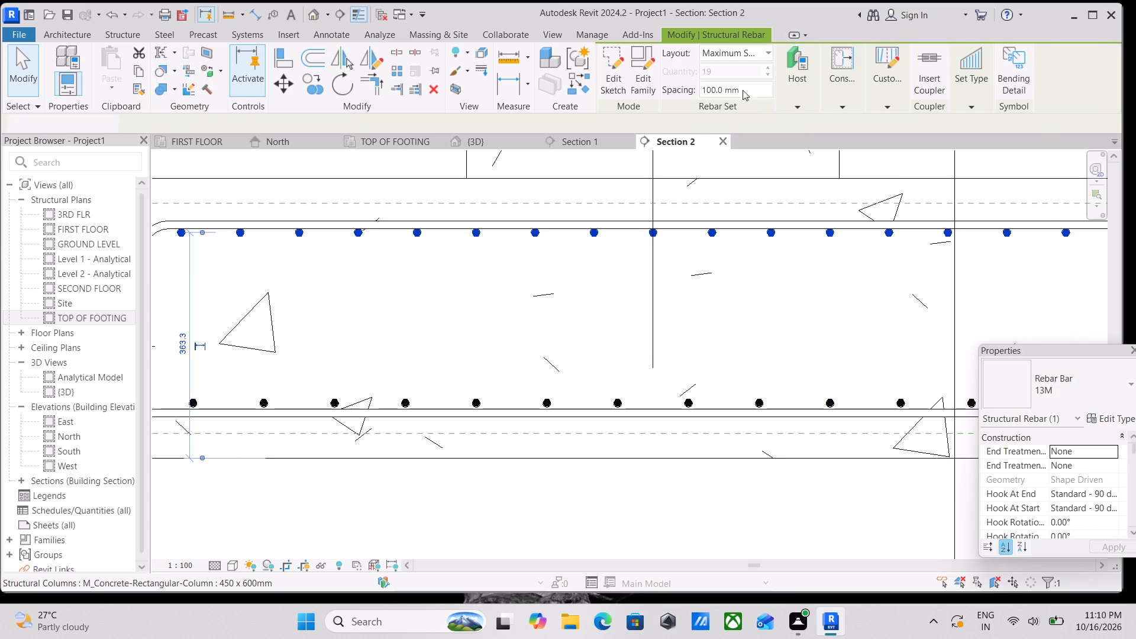
pyautogui.moveTo(743, 96); pyautogui.dragTo(685, 97)
pyautogui.moveTo(740, 89); pyautogui.dragTo(689, 95)
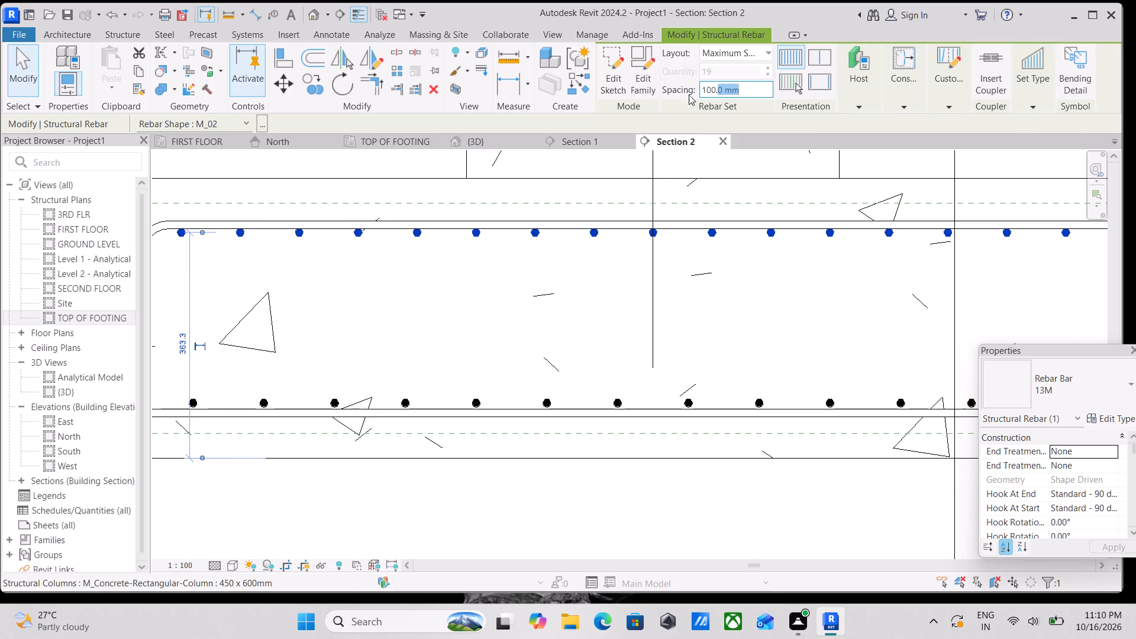
pyautogui.moveTo(689, 95); pyautogui.dragTo(682, 95)
pyautogui.write('120mm')
pyautogui.press('Return')
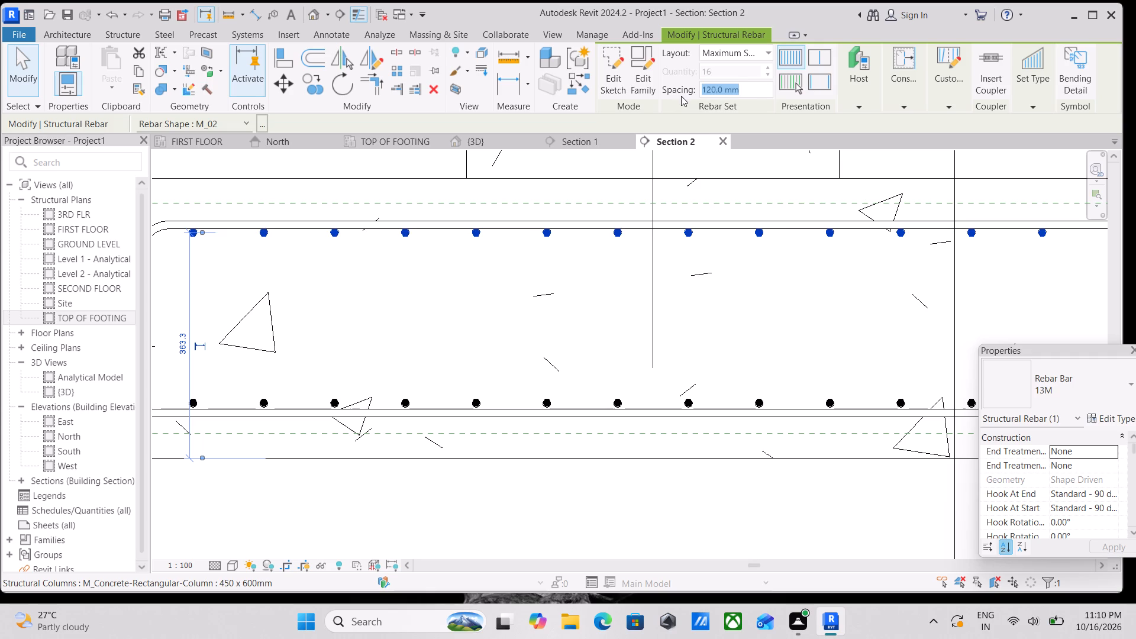
# Pull both ends of the lower crosswise set inside the hooks, with its last bar about 1650 mm from the footing's left face.
pyautogui.scroll(-5, 681, 96)
pyautogui.scroll(-5, 552, 336)
pyautogui.scroll(1, 850, 291)
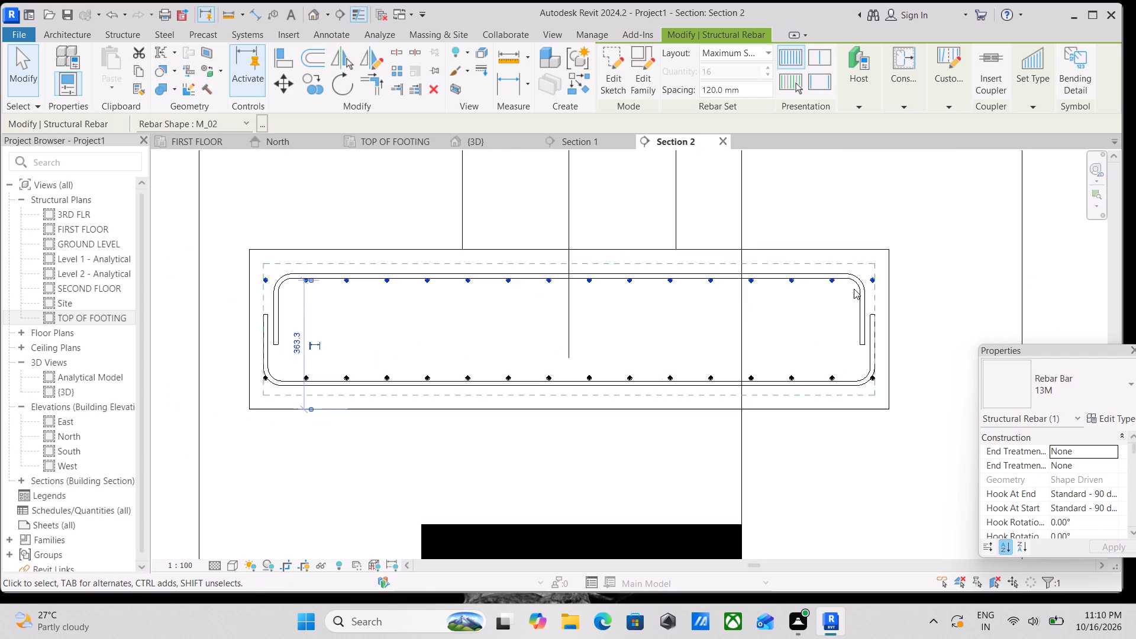
pyautogui.scroll(1, 854, 289)
pyautogui.scroll(2, 258, 303)
pyautogui.click(163, 272)
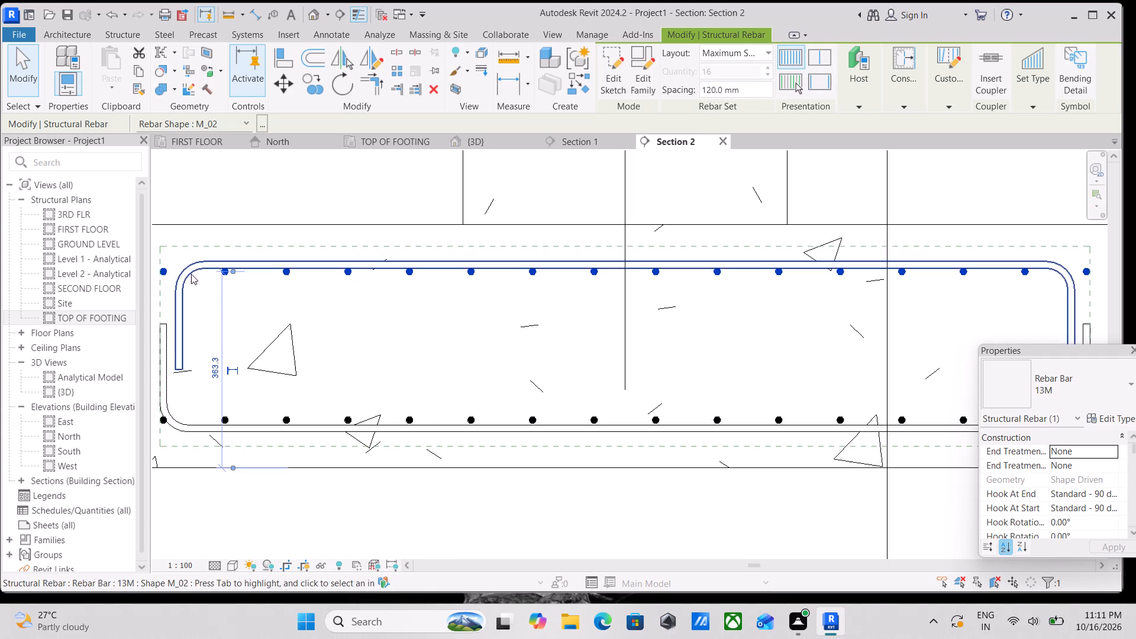
pyautogui.click(164, 270)
pyautogui.scroll(-3, 172, 272)
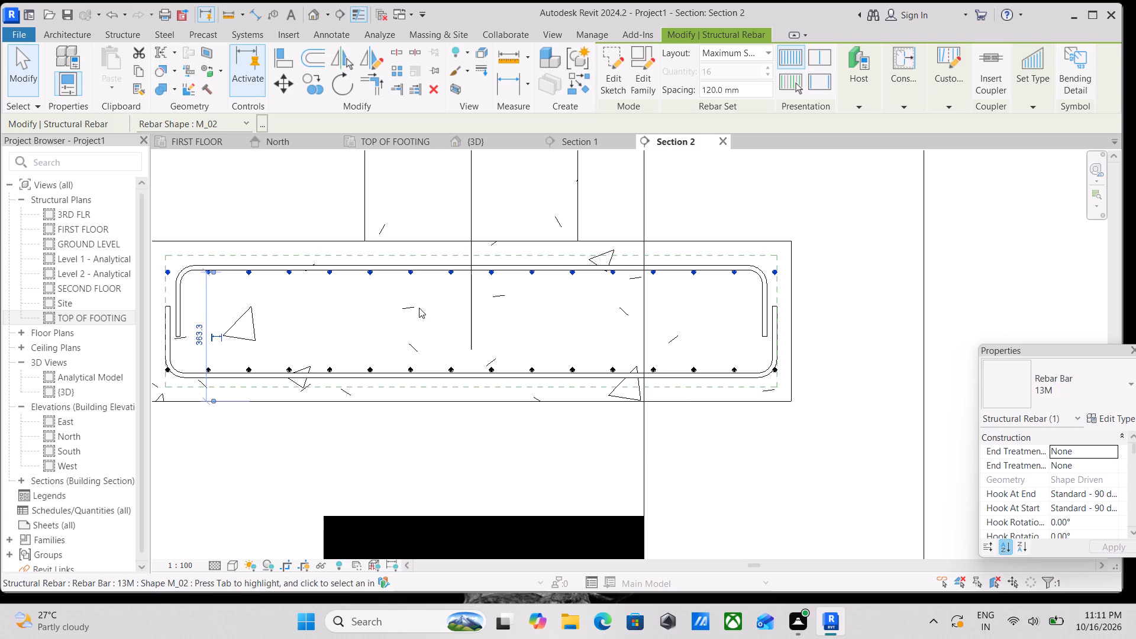
pyautogui.scroll(3, 679, 397)
pyautogui.scroll(3, 803, 343)
pyautogui.click(825, 361)
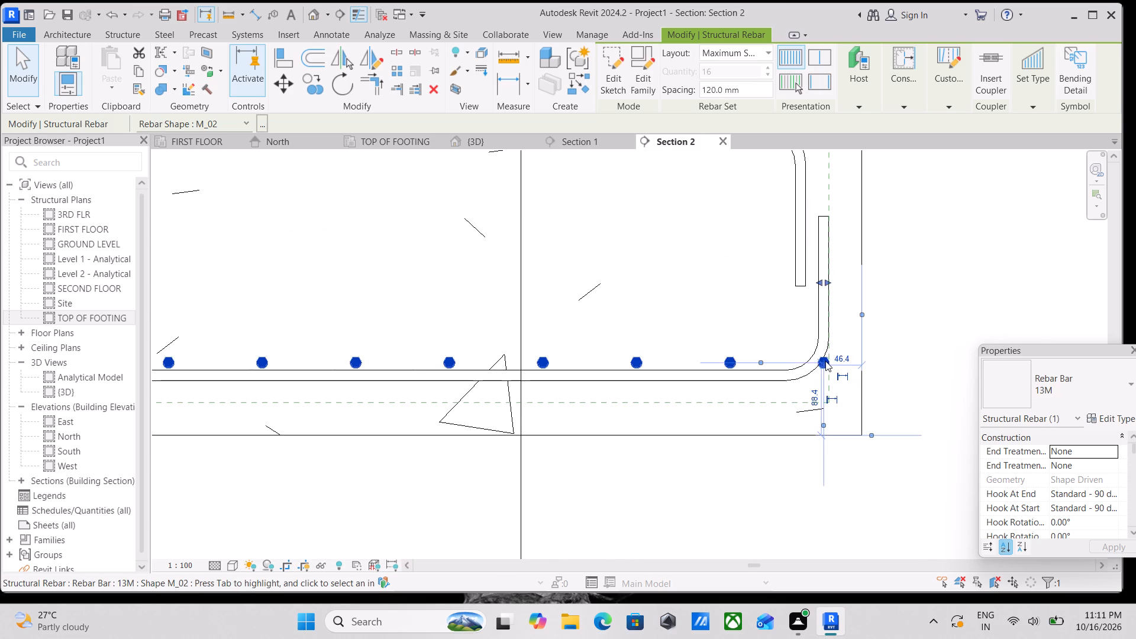
pyautogui.moveTo(818, 281); pyautogui.dragTo(771, 285)
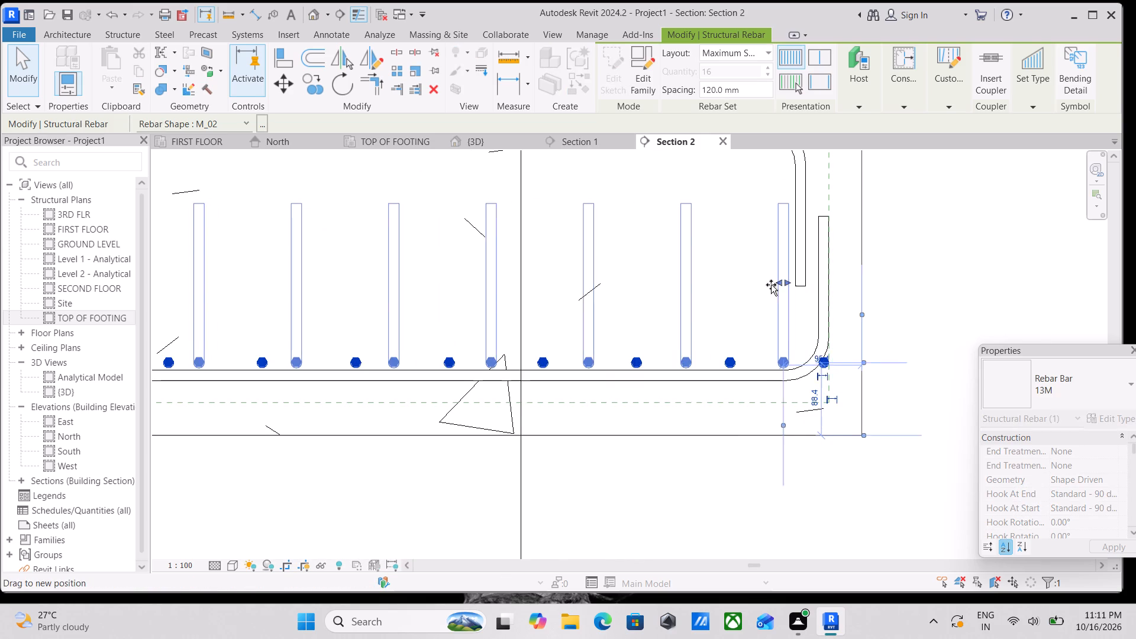
pyautogui.moveTo(771, 285); pyautogui.dragTo(738, 285)
pyautogui.scroll(-3, 612, 309)
pyautogui.moveTo(612, 309); pyautogui.dragTo(915, 318, button='middle')
pyautogui.moveTo(291, 321); pyautogui.dragTo(570, 308, button='middle')
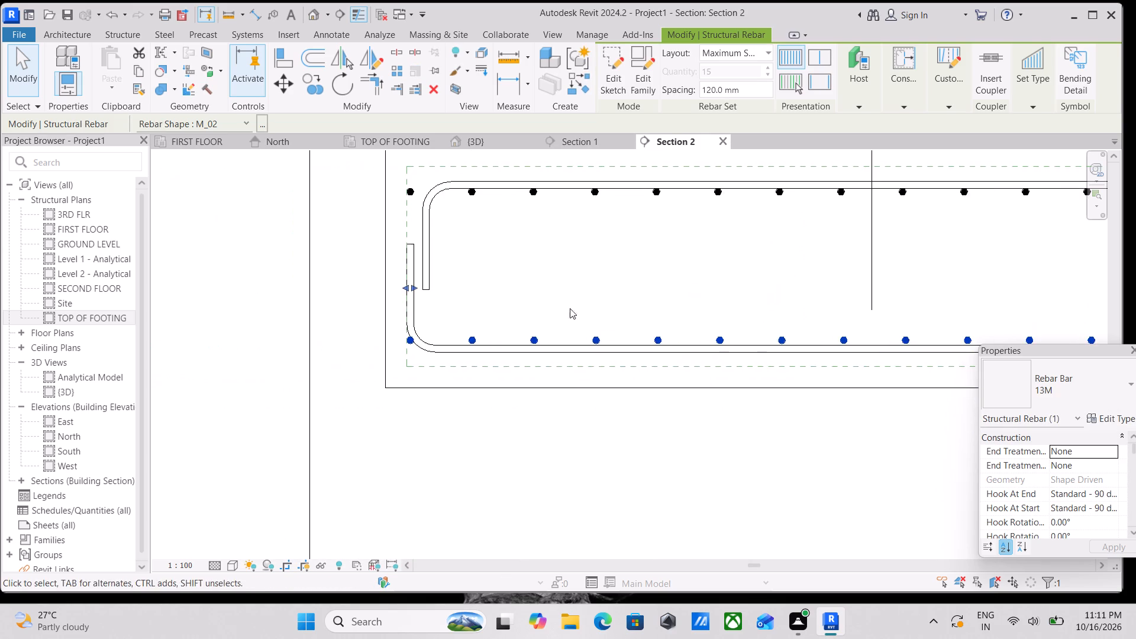
pyautogui.scroll(2, 408, 304)
pyautogui.moveTo(415, 280); pyautogui.dragTo(477, 283)
pyautogui.moveTo(565, 278); pyautogui.dragTo(459, 378, button='middle')
pyautogui.scroll(-1, 556, 284)
# Pull the left end of the upper crosswise set inward to about 109 mm from the footing's left face.
pyautogui.click(324, 270)
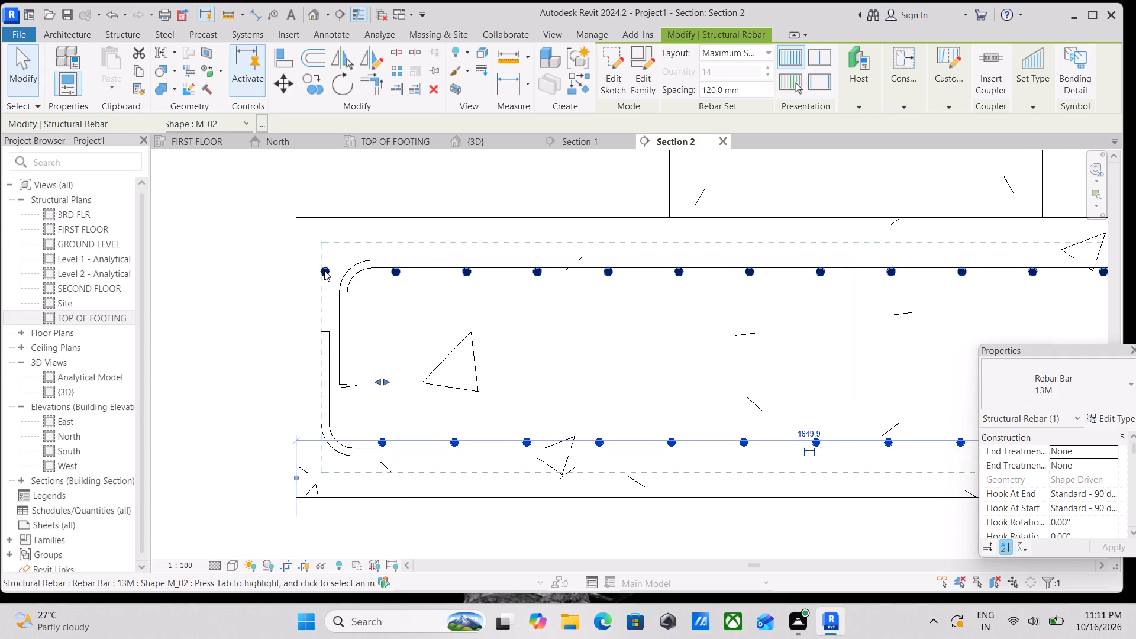
pyautogui.moveTo(328, 327); pyautogui.dragTo(380, 341)
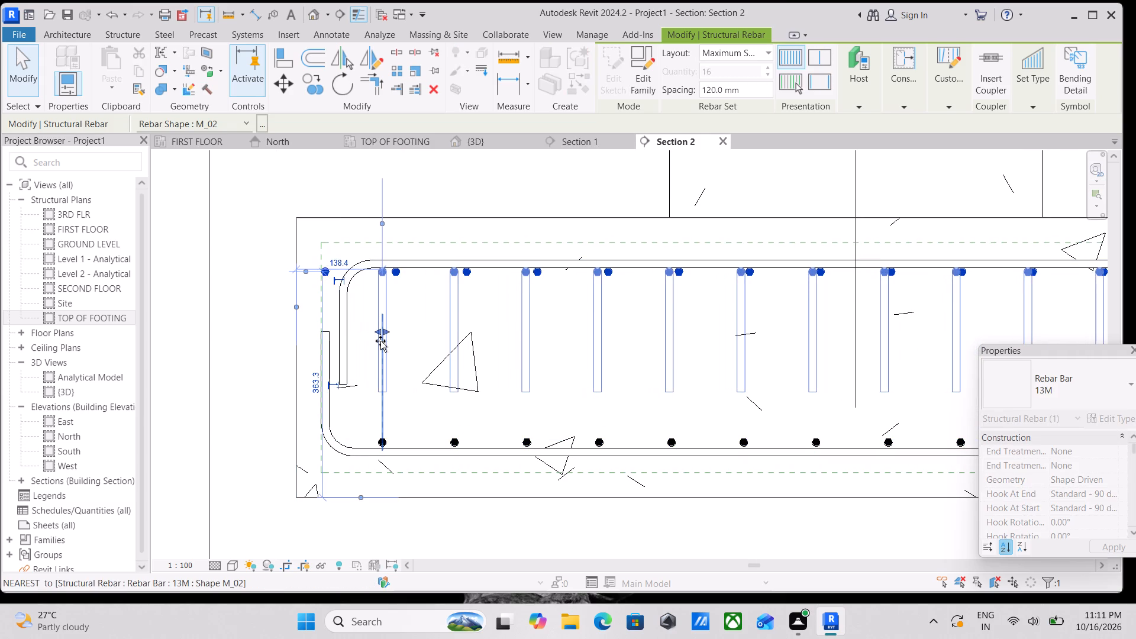
pyautogui.moveTo(380, 341); pyautogui.dragTo(378, 341)
pyautogui.moveTo(378, 341); pyautogui.dragTo(364, 340)
pyautogui.scroll(-1, 538, 341)
pyautogui.moveTo(538, 341); pyautogui.dragTo(417, 354, button='middle')
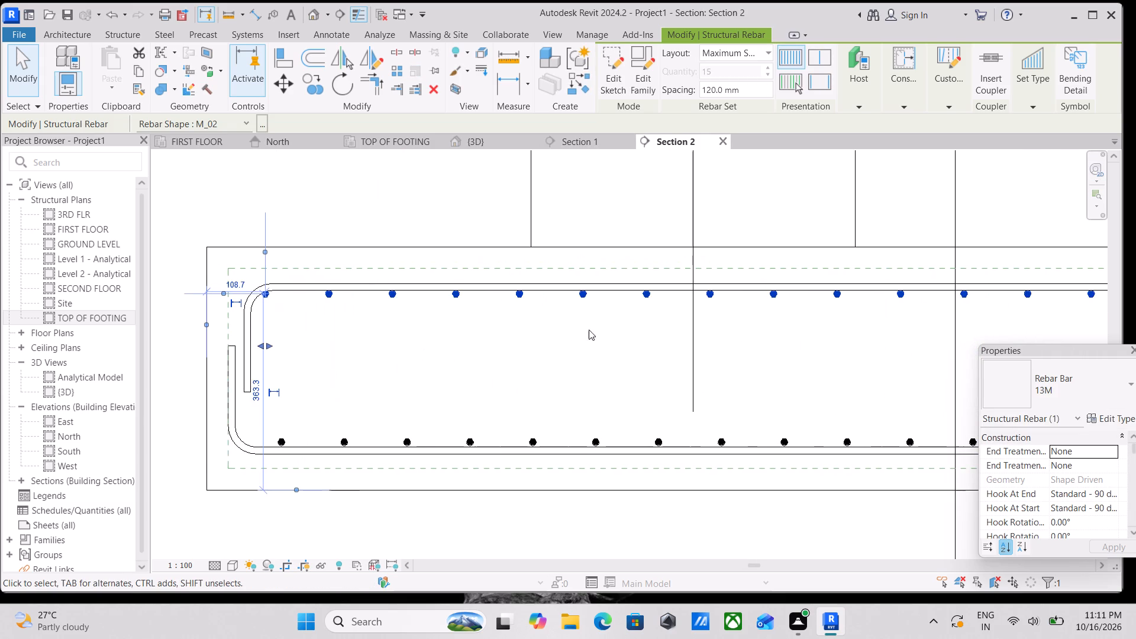
# Nudge the upper crosswise set down by two increments so it sits just below the top bar.
pyautogui.click(586, 298)
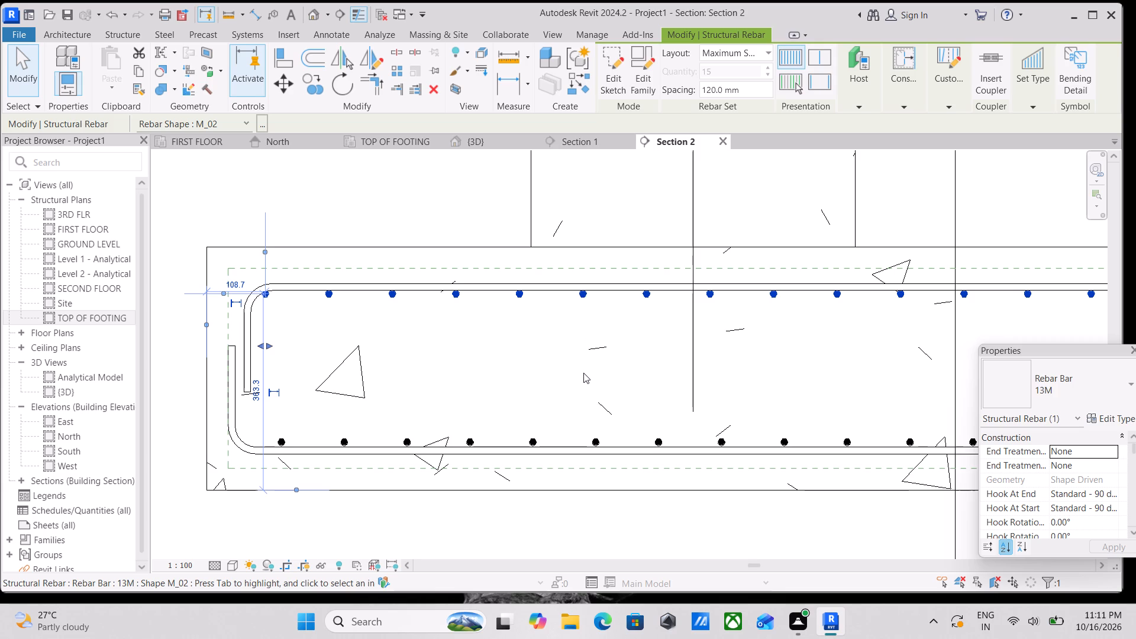
pyautogui.press('Down')
pyautogui.press('Down')
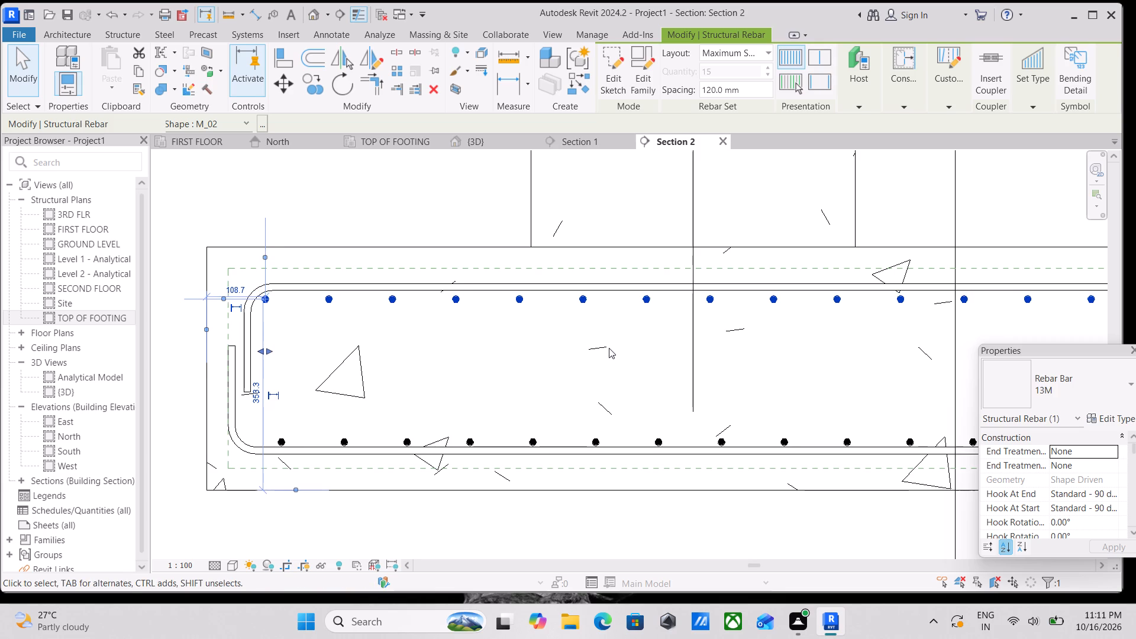
# Pull the right end of the upper crosswise set inward to line up with the lower set's last bar.
pyautogui.scroll(-5, 609, 348)
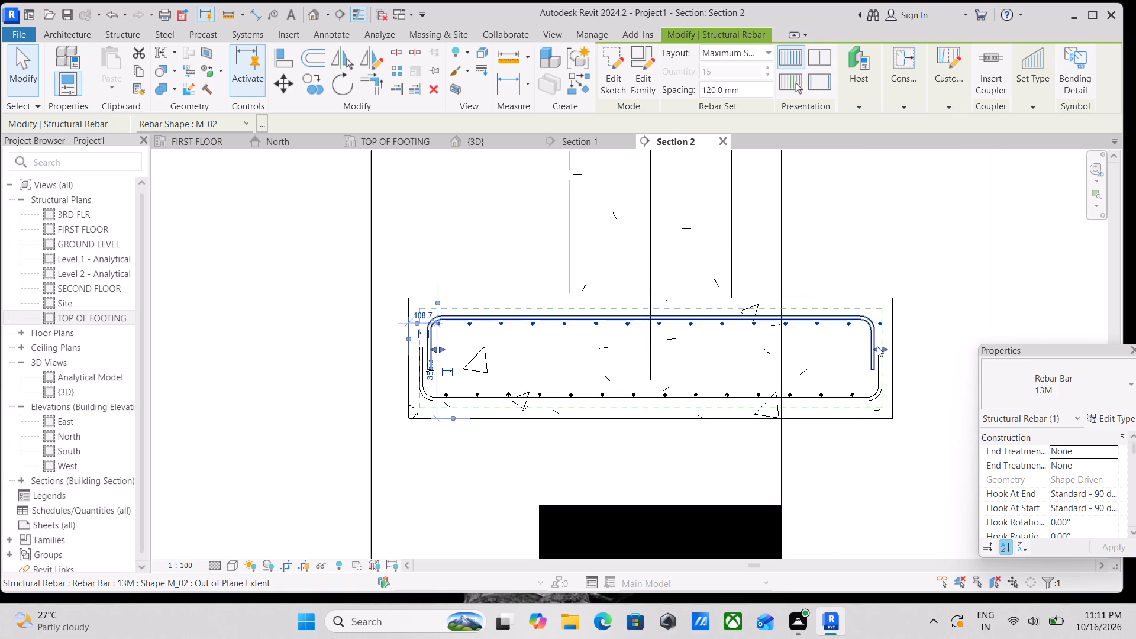
pyautogui.moveTo(875, 347); pyautogui.dragTo(857, 349)
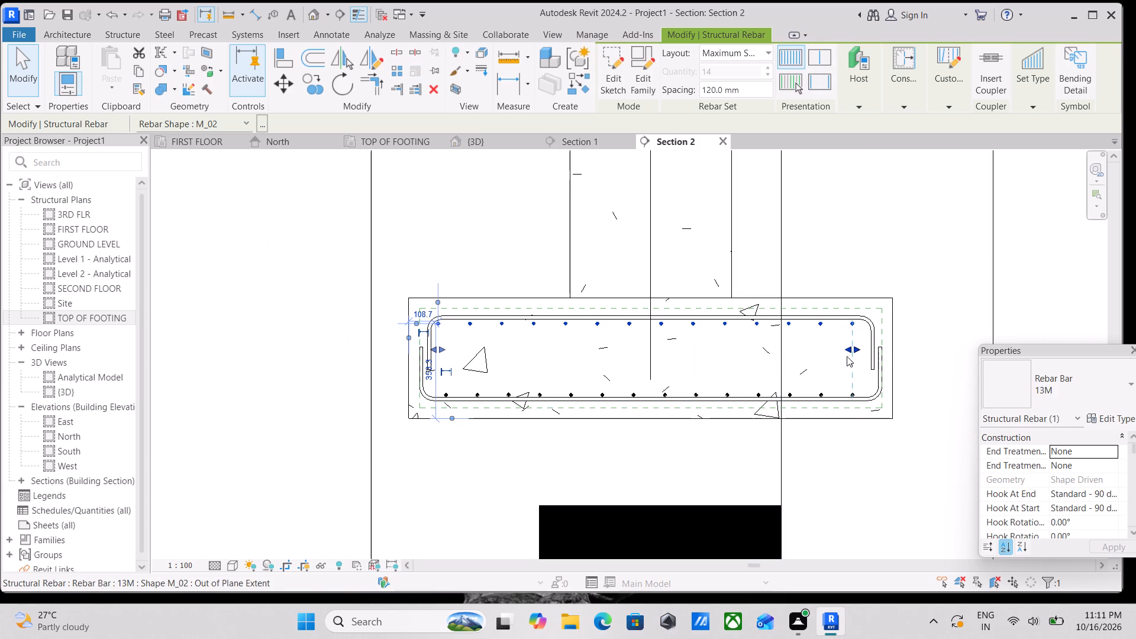
# Examine the footing's bar arrangement from several angles in the 3D view.
pyautogui.click(493, 144)
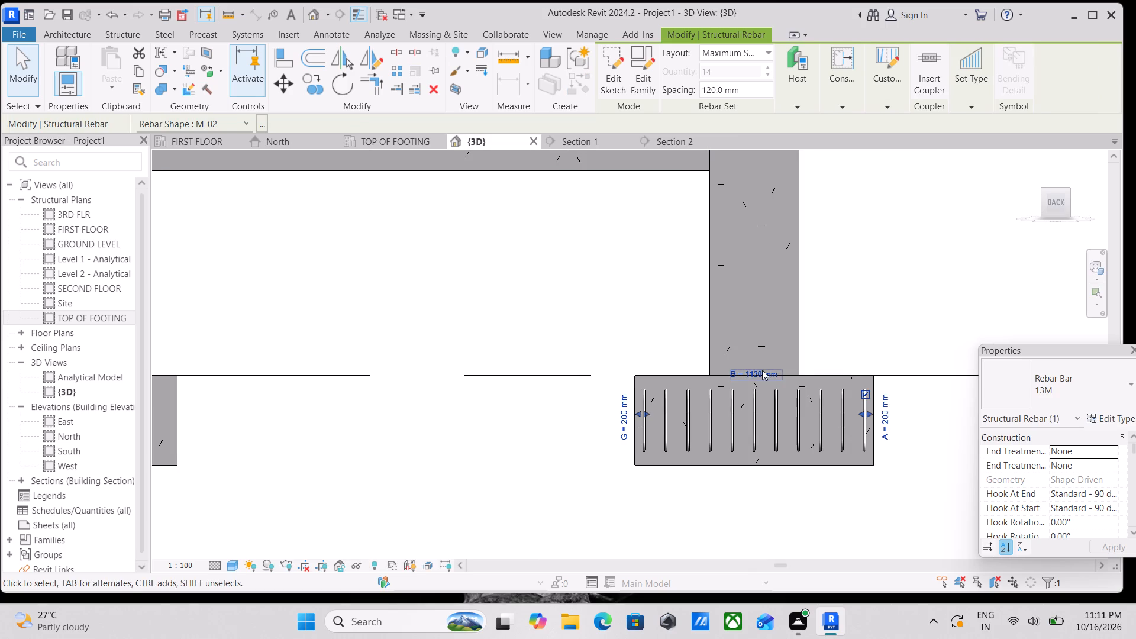
pyautogui.scroll(2, 767, 374)
pyautogui.scroll(-3, 761, 379)
pyautogui.keyDown('shift'); pyautogui.moveTo(732, 377); pyautogui.dragTo(763, 526, button='middle'); pyautogui.keyUp('shift')
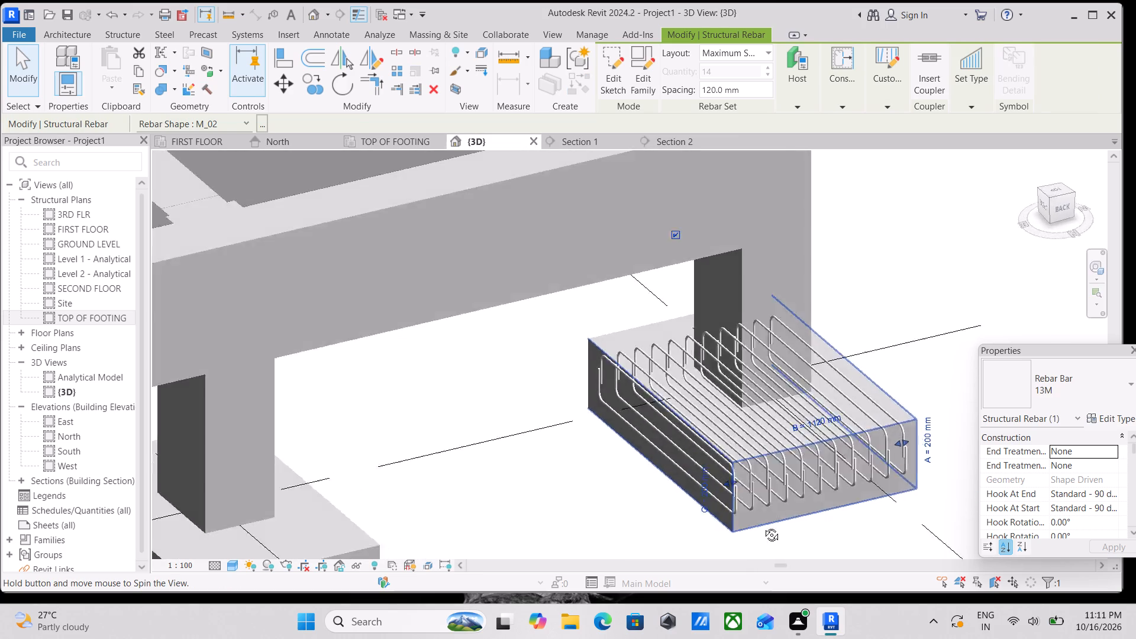
pyautogui.keyDown('shift'); pyautogui.moveTo(763, 526); pyautogui.dragTo(482, 505, button='middle'); pyautogui.keyUp('shift')
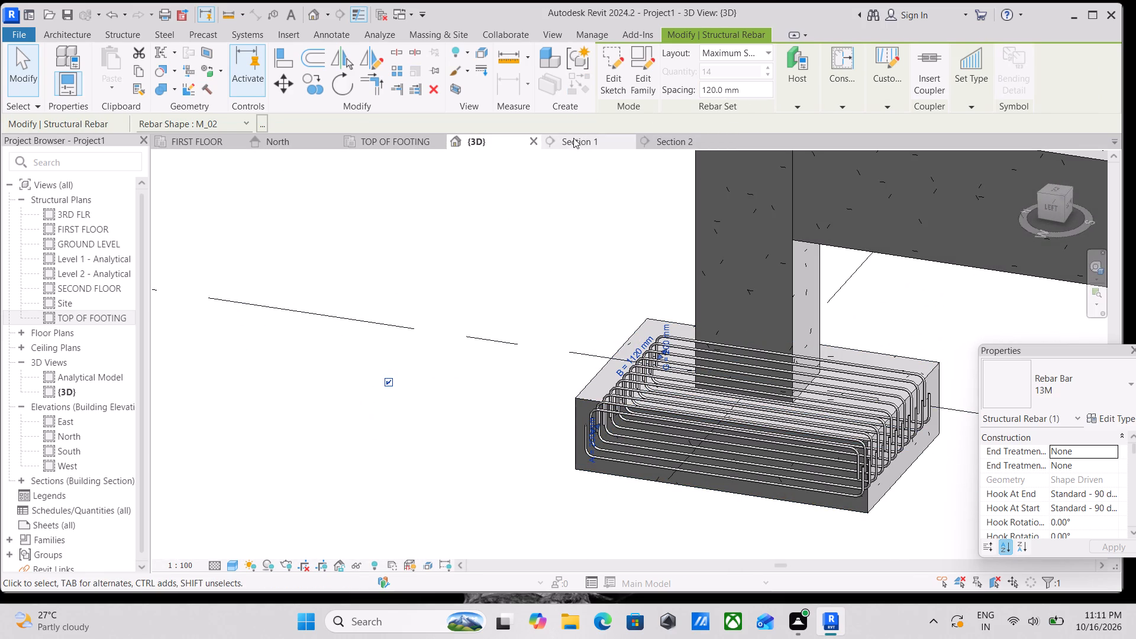
# In Section 2, set the footing's upper crosswise 13M bar set to show unobscured in the {3D} view.
pyautogui.click(651, 138)
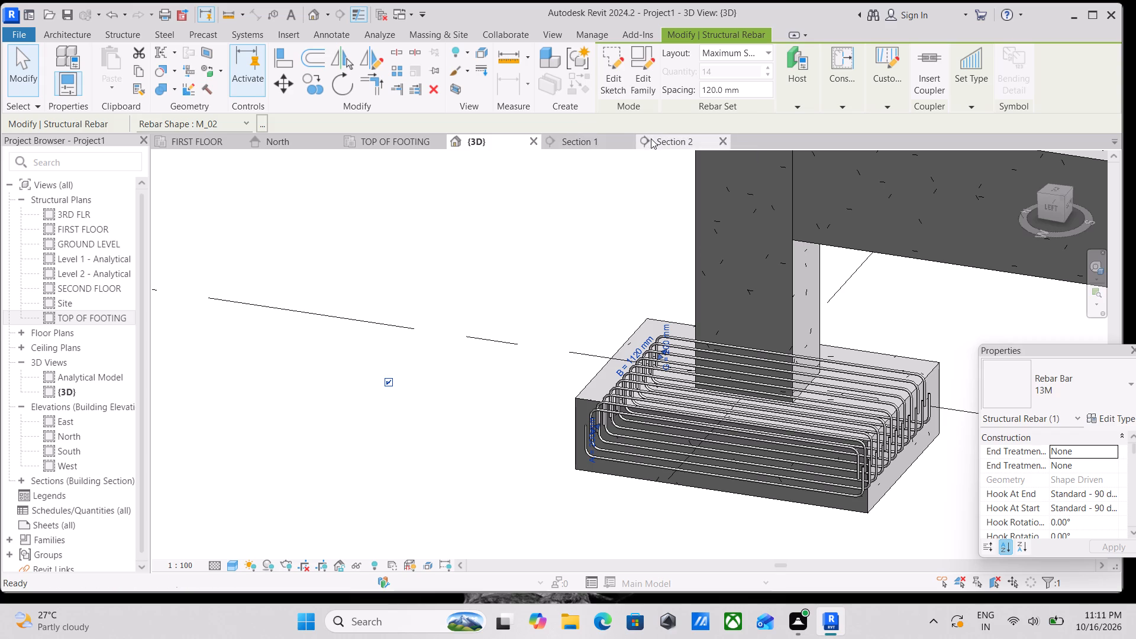
pyautogui.scroll(2, 661, 332)
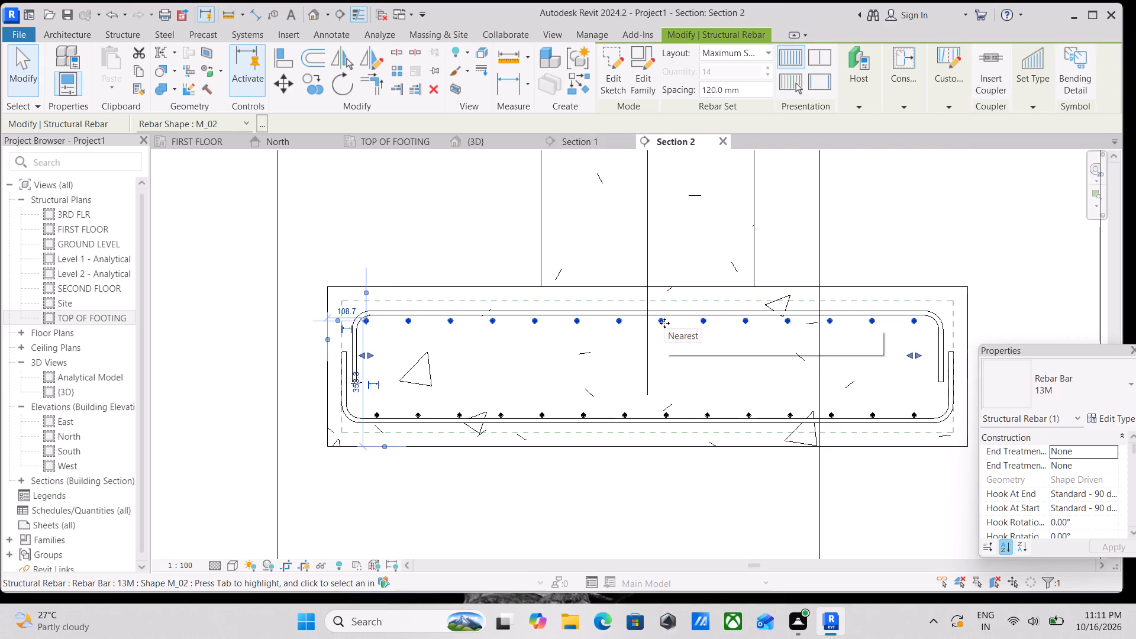
pyautogui.click(664, 323)
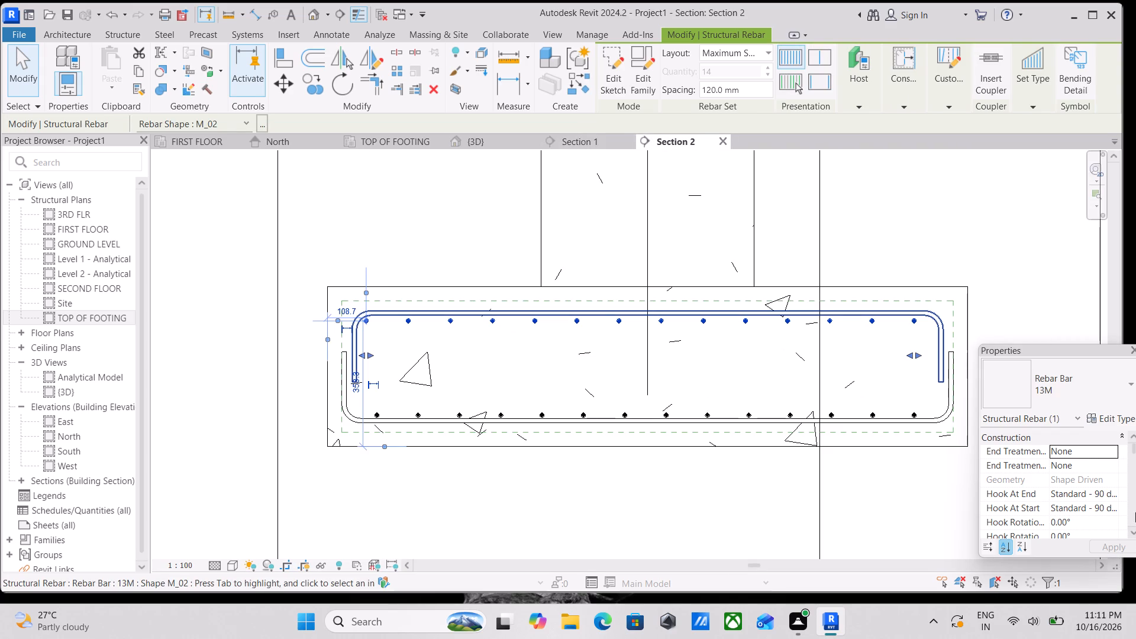
pyautogui.scroll(-3, 1082, 456)
pyautogui.scroll(2, 1077, 488)
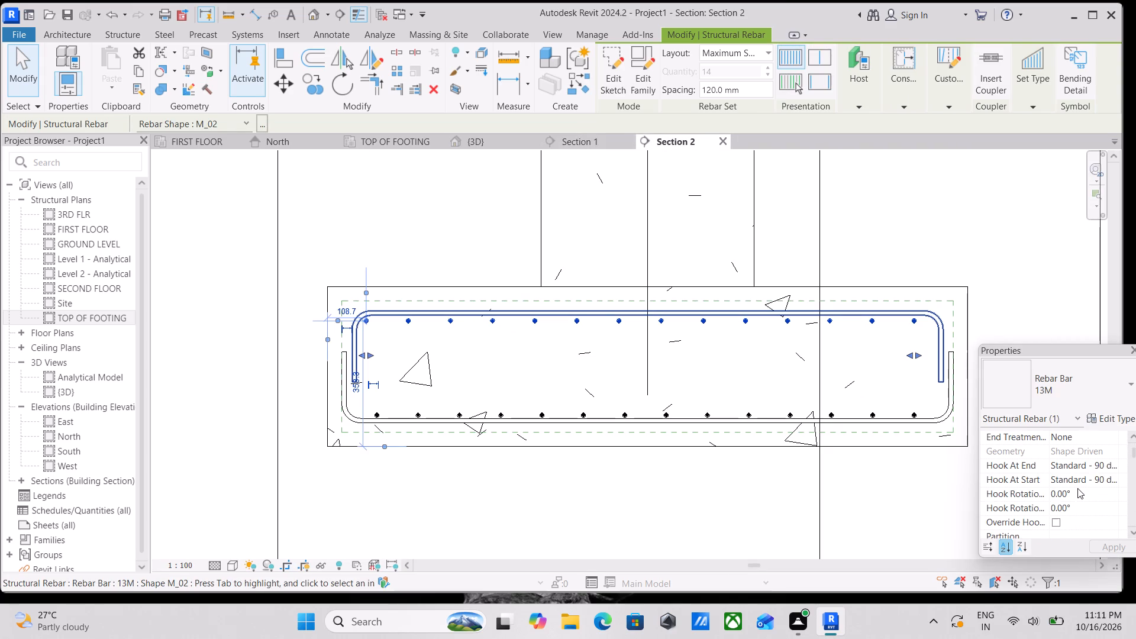
pyautogui.scroll(3, 1076, 487)
pyautogui.scroll(-6, 1076, 487)
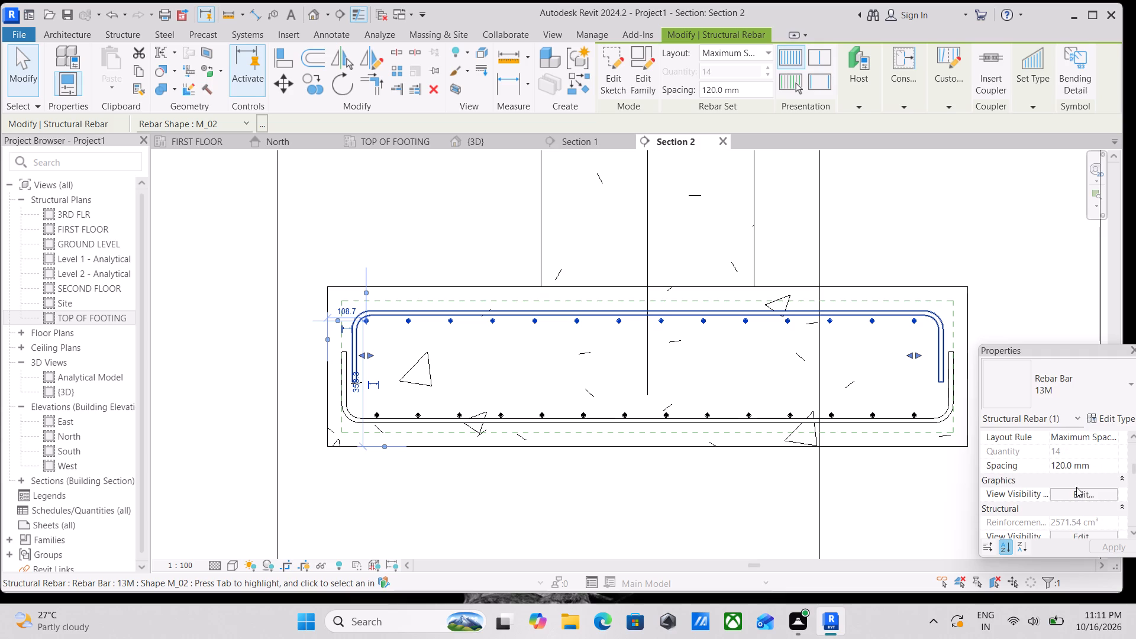
pyautogui.click(1076, 490)
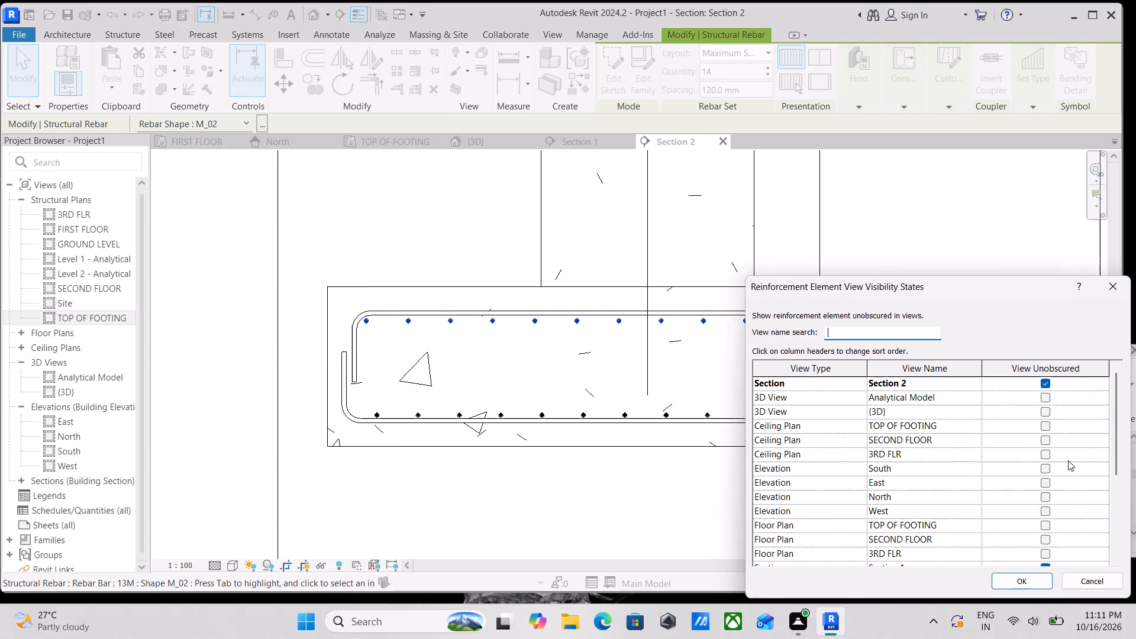
pyautogui.click(1044, 409)
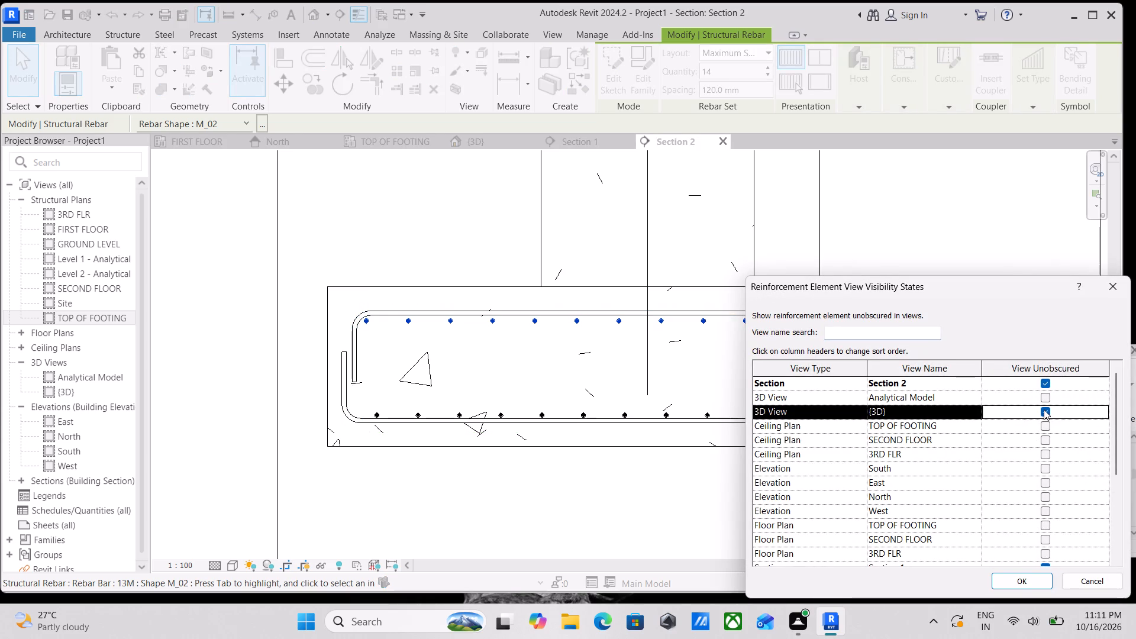
pyautogui.click(1017, 580)
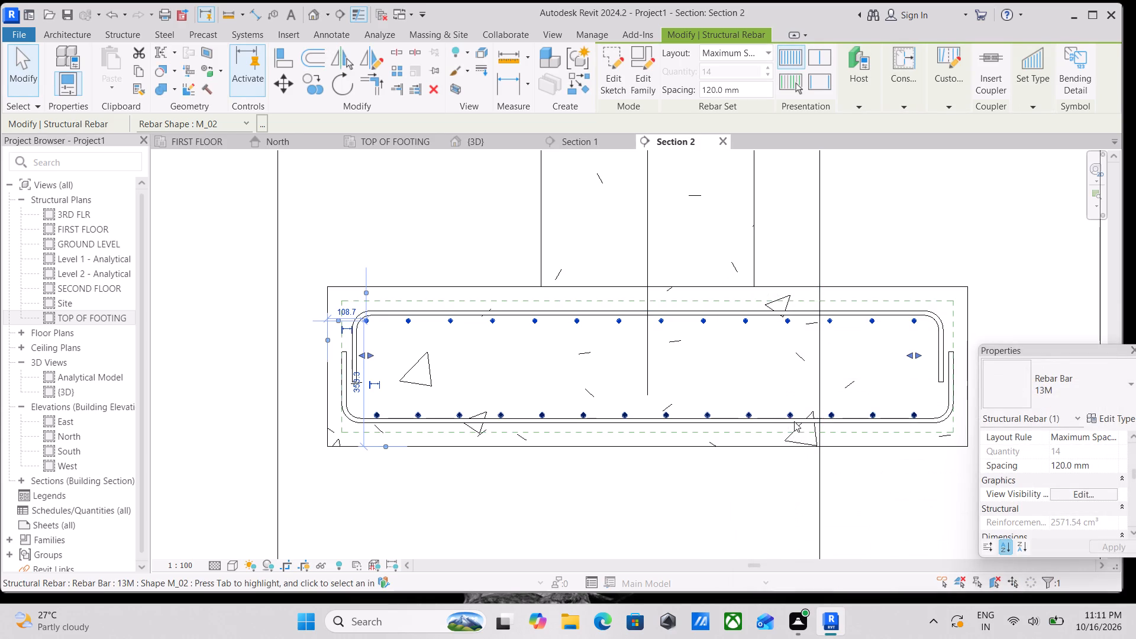
# Set the footing's lower crosswise 13M bar set to show unobscured in the {3D} view.
pyautogui.click(790, 415)
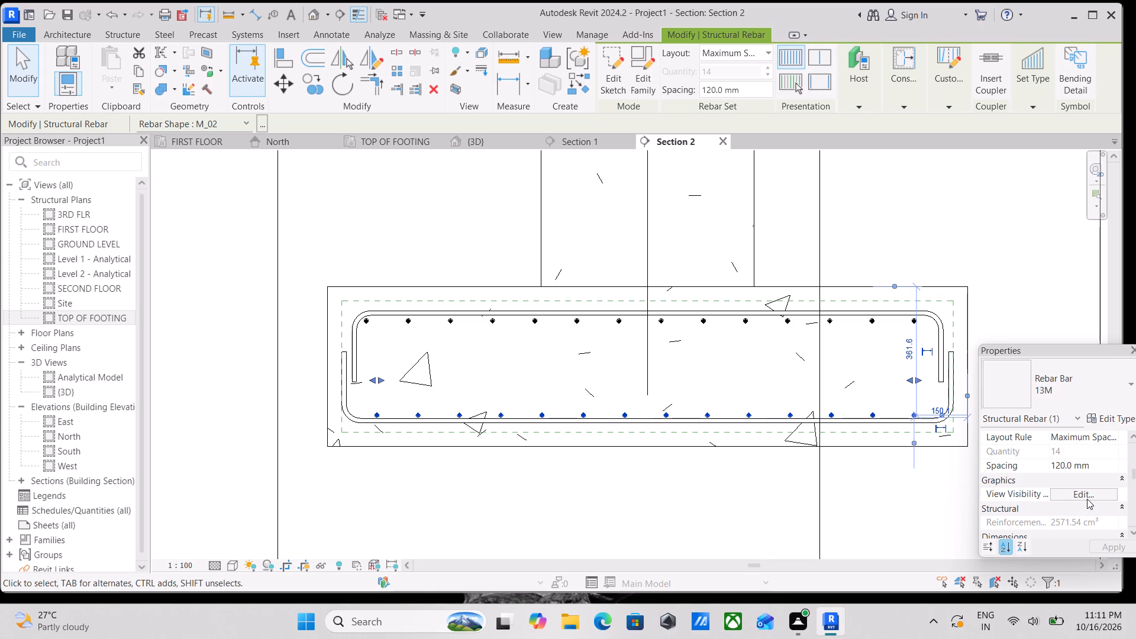
pyautogui.click(1087, 496)
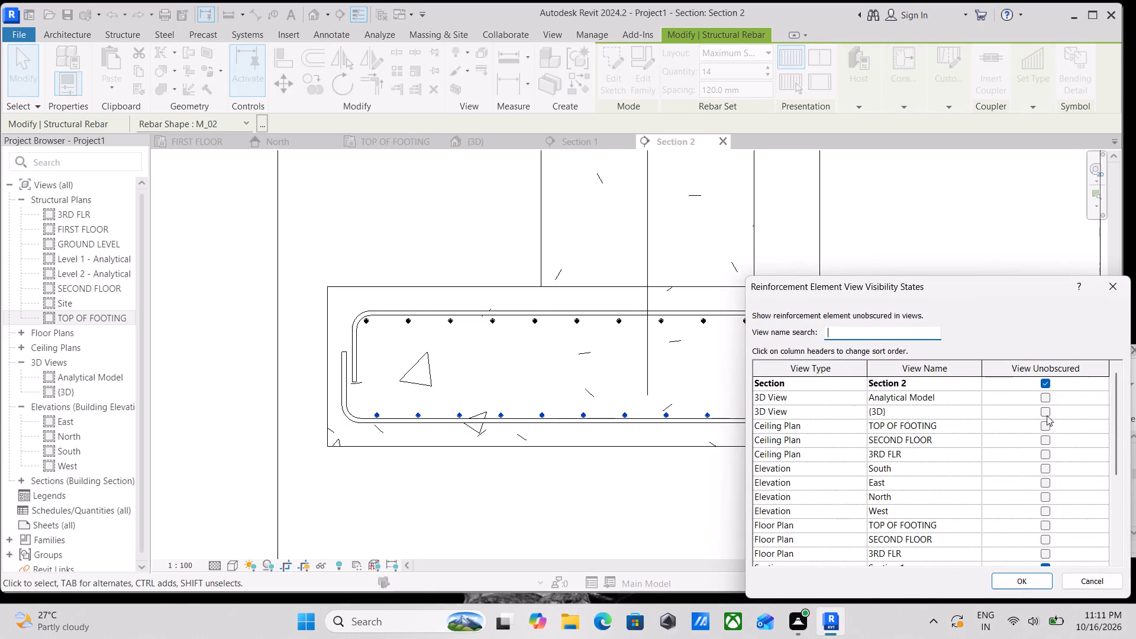
pyautogui.click(1046, 414)
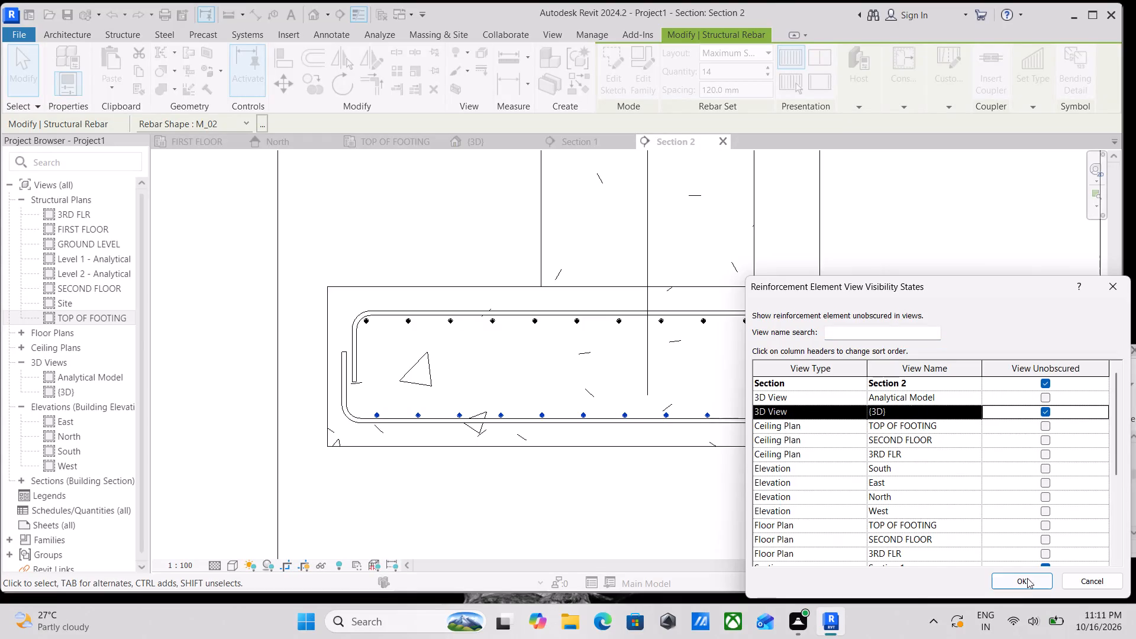
pyautogui.click(1022, 585)
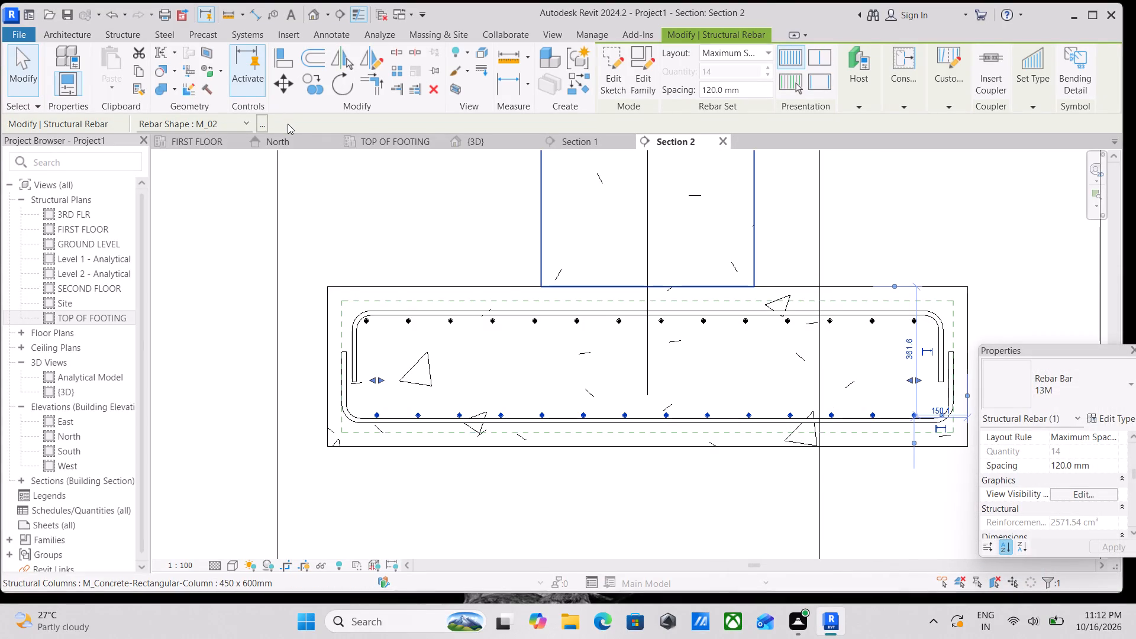
# Examine the footing's full reinforcement cage from several angles in the 3D view.
pyautogui.click(468, 141)
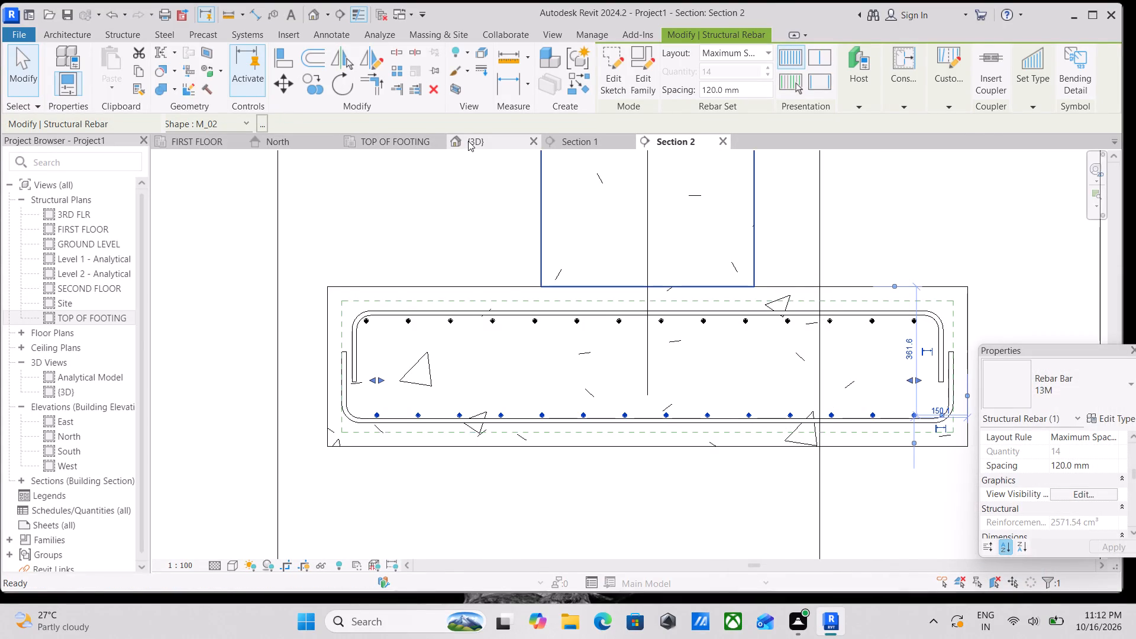
pyautogui.scroll(12, 798, 470)
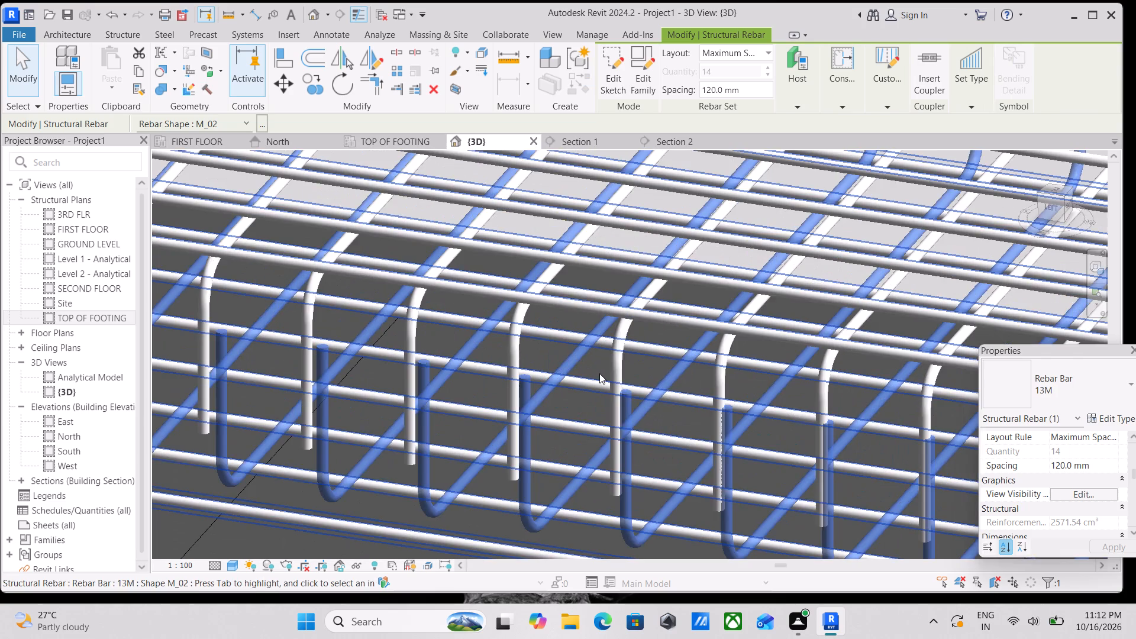
pyautogui.scroll(-4, 599, 373)
pyautogui.scroll(3, 543, 421)
pyautogui.press('Escape')
pyautogui.scroll(-3, 559, 392)
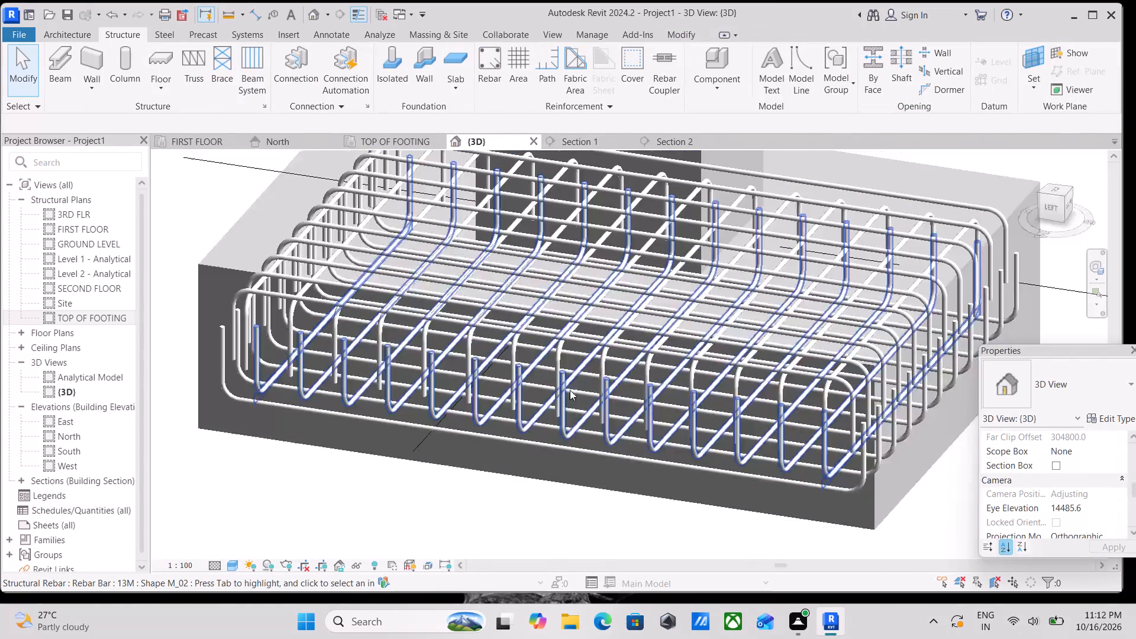
pyautogui.scroll(-8, 570, 390)
pyautogui.moveTo(618, 376); pyautogui.dragTo(659, 286, button='middle')
pyautogui.scroll(-1, 659, 285)
pyautogui.moveTo(680, 261); pyautogui.dragTo(707, 313, button='middle')
pyautogui.scroll(-1, 685, 268)
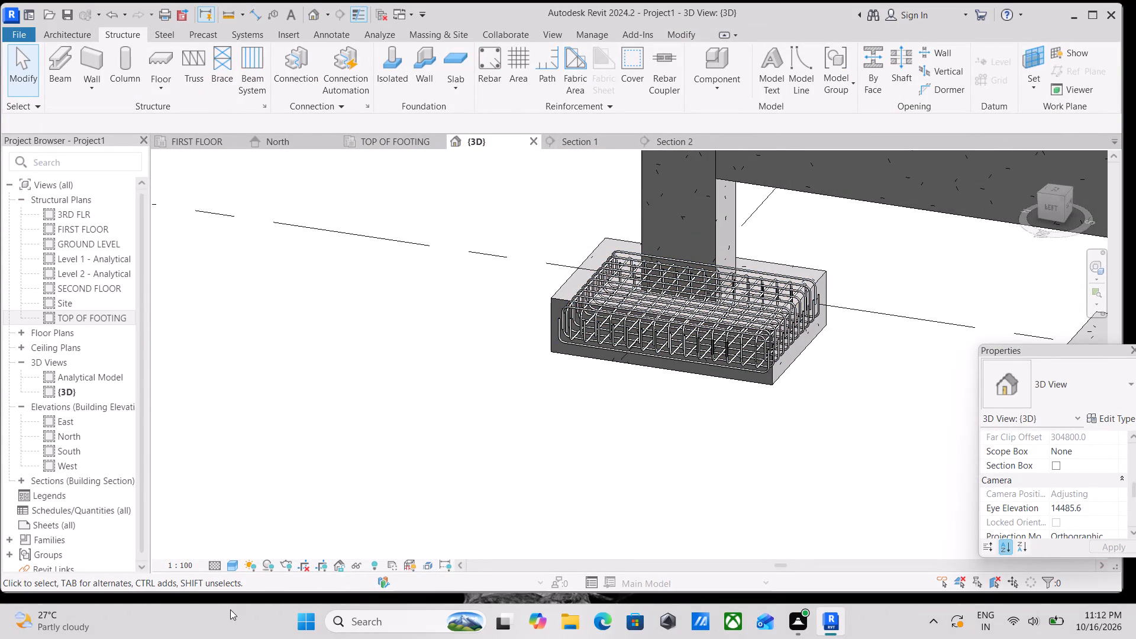
pyautogui.scroll(3, 473, 572)
pyautogui.scroll(-1, 434, 587)
pyautogui.scroll(-3, 651, 301)
pyautogui.scroll(3, 628, 302)
pyautogui.scroll(1, 554, 291)
pyautogui.middleClick(554, 291)
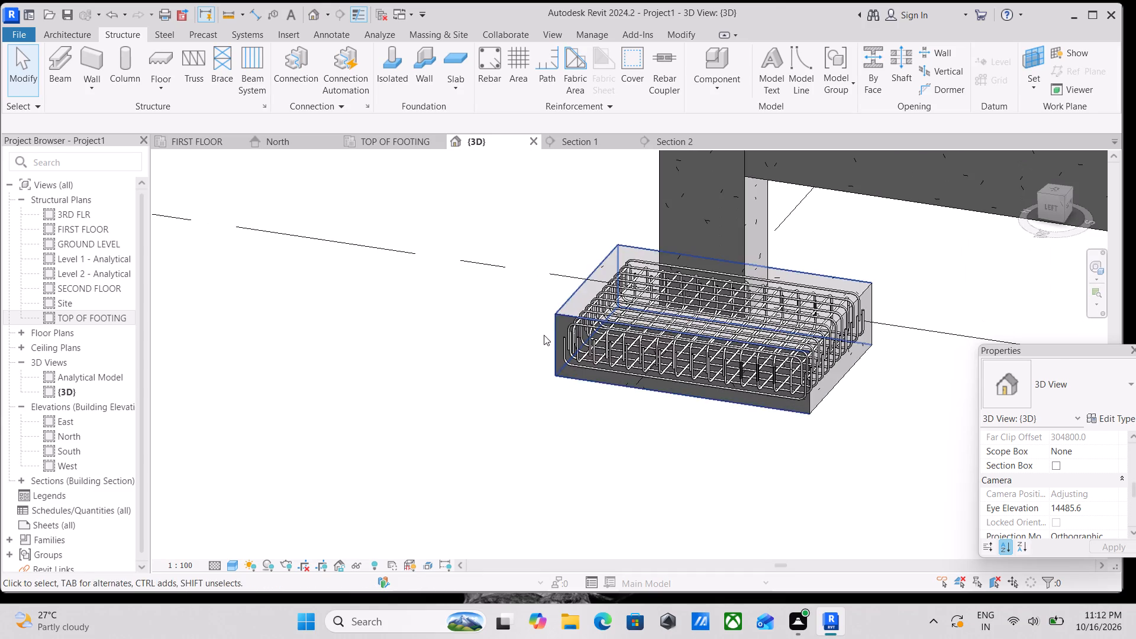
pyautogui.keyDown('shift'); pyautogui.moveTo(544, 334); pyautogui.dragTo(789, 283, button='middle'); pyautogui.keyUp('shift')
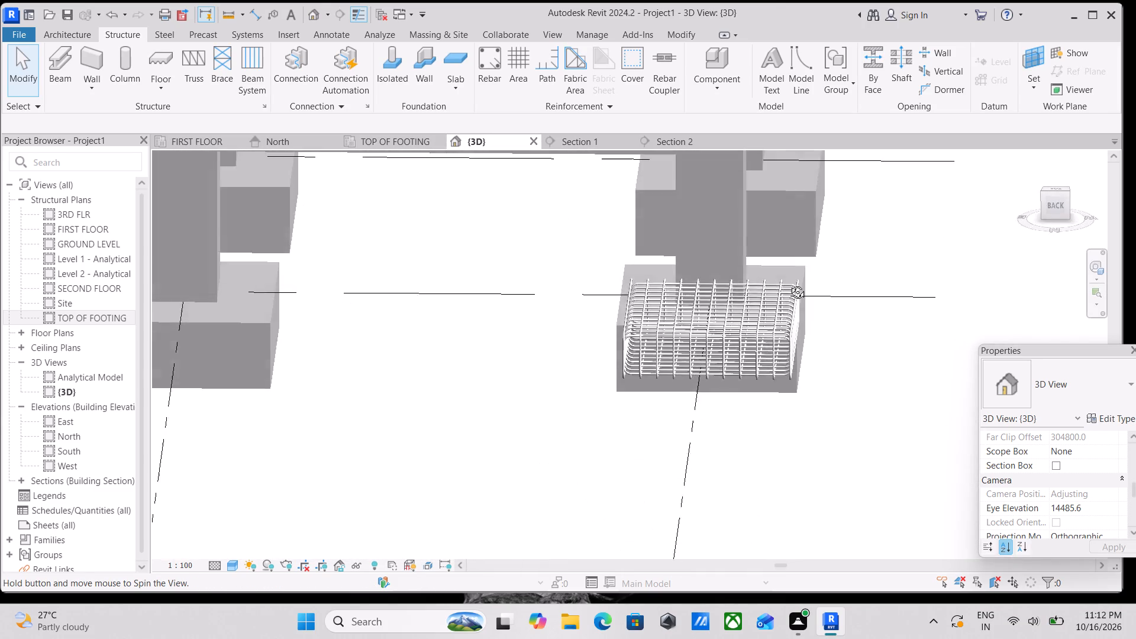
pyautogui.keyDown('shift'); pyautogui.moveTo(789, 283); pyautogui.dragTo(616, 388, button='middle'); pyautogui.keyUp('shift')
pyautogui.keyDown('shift'); pyautogui.scroll(1, 616, 388); pyautogui.keyUp('shift')
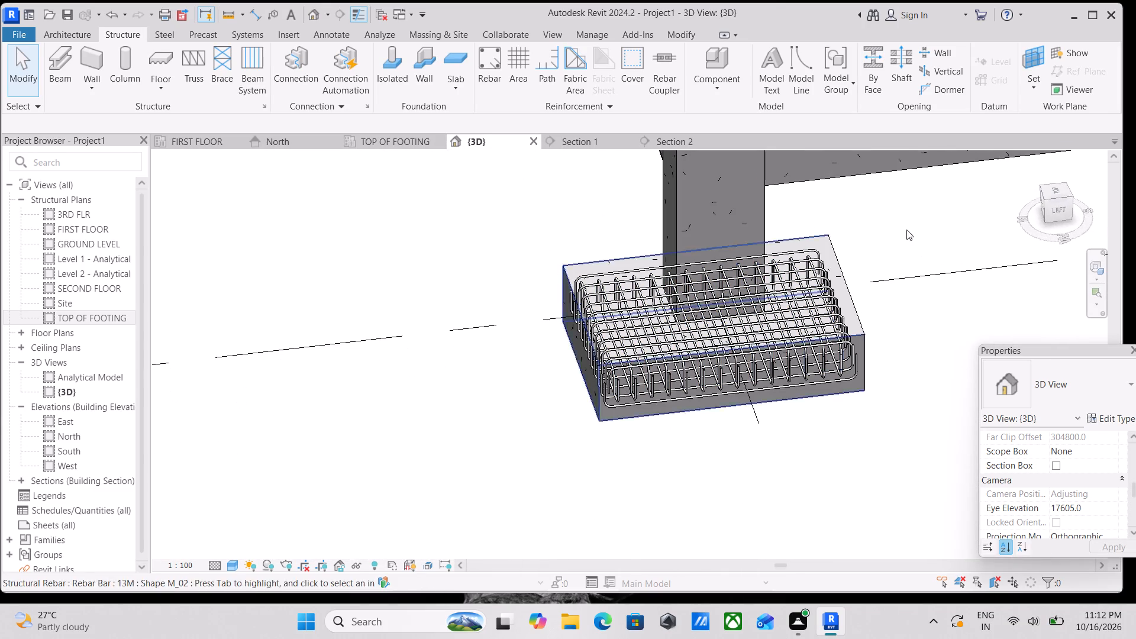
# Viewing the 3D model from the left side, pull the upper crosswise set's right end slightly inward so its bars sit evenly offset from the lower bars.
pyautogui.click(1060, 212)
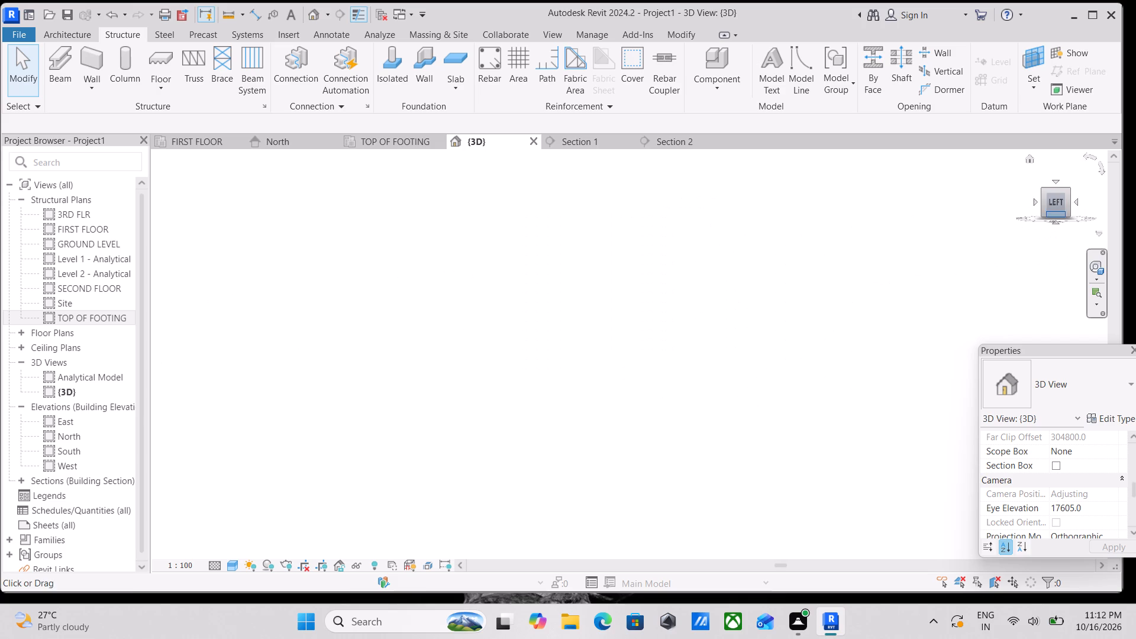
pyautogui.scroll(3, 1001, 246)
pyautogui.scroll(2, 343, 446)
pyautogui.scroll(7, 270, 543)
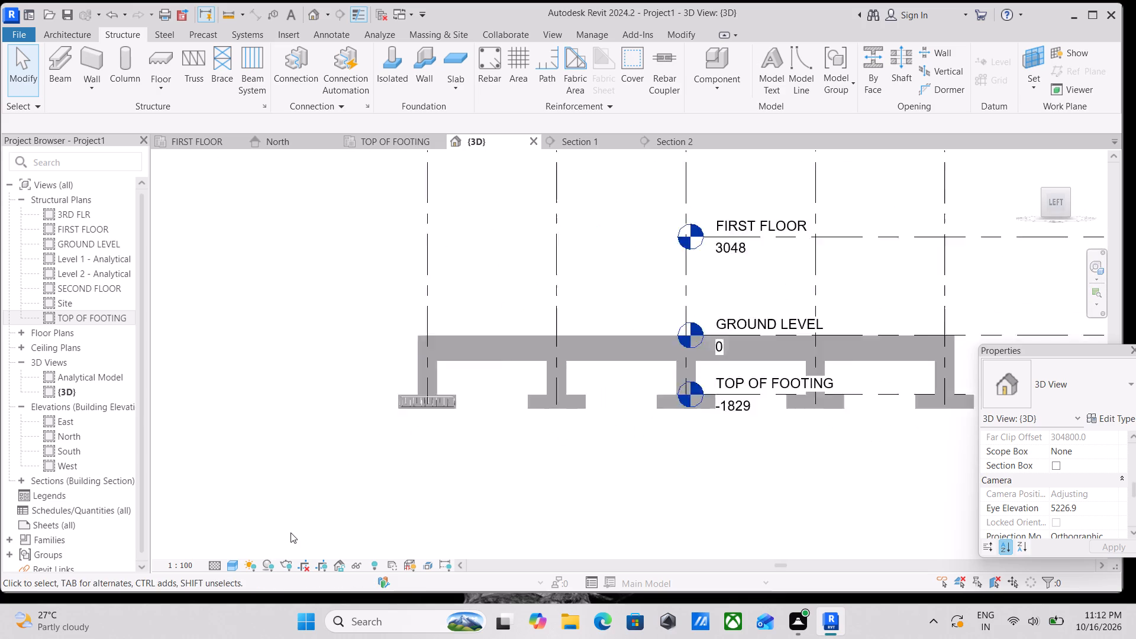
pyautogui.scroll(5, 291, 532)
pyautogui.scroll(13, 550, 241)
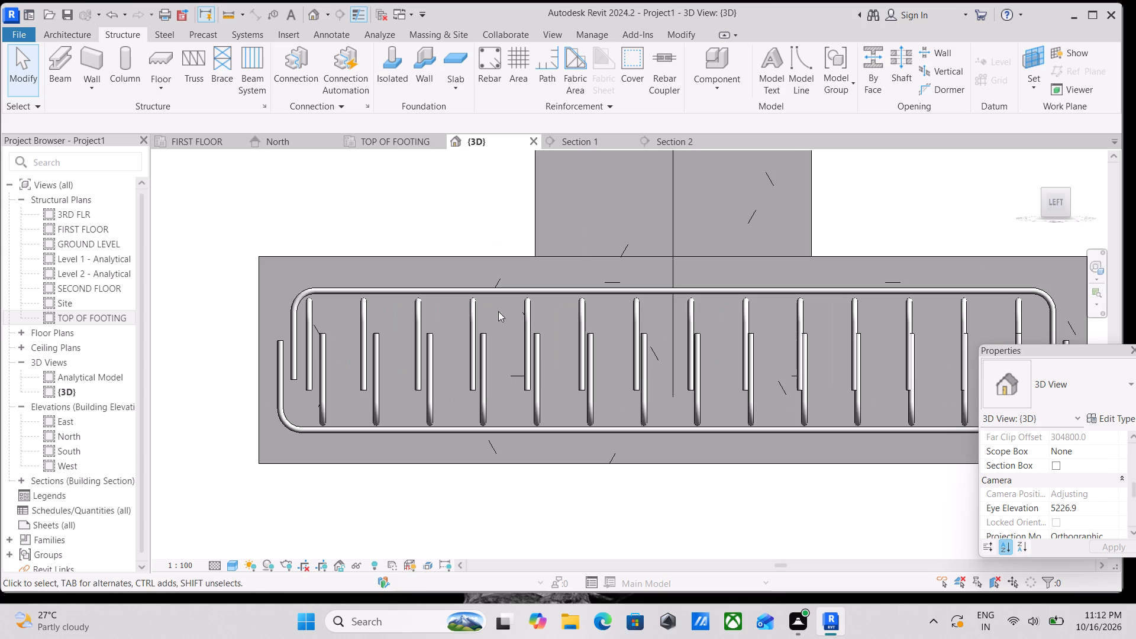
pyautogui.click(519, 314)
pyautogui.scroll(2, 519, 315)
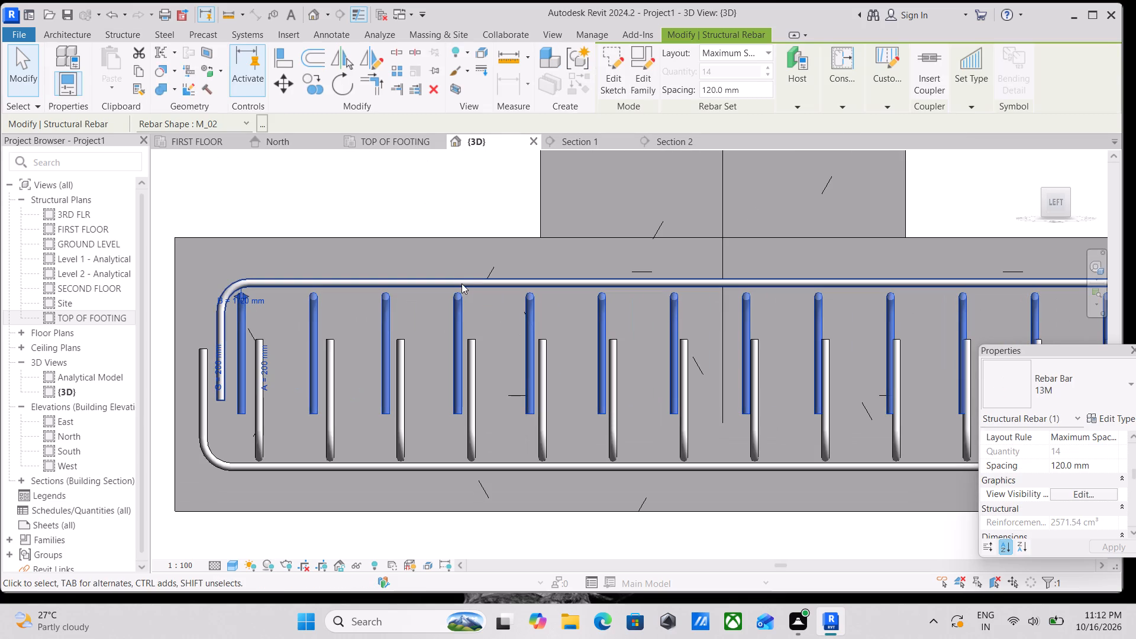
pyautogui.scroll(-2, 459, 283)
pyautogui.moveTo(459, 283); pyautogui.dragTo(462, 302, button='middle')
pyautogui.scroll(1, 462, 302)
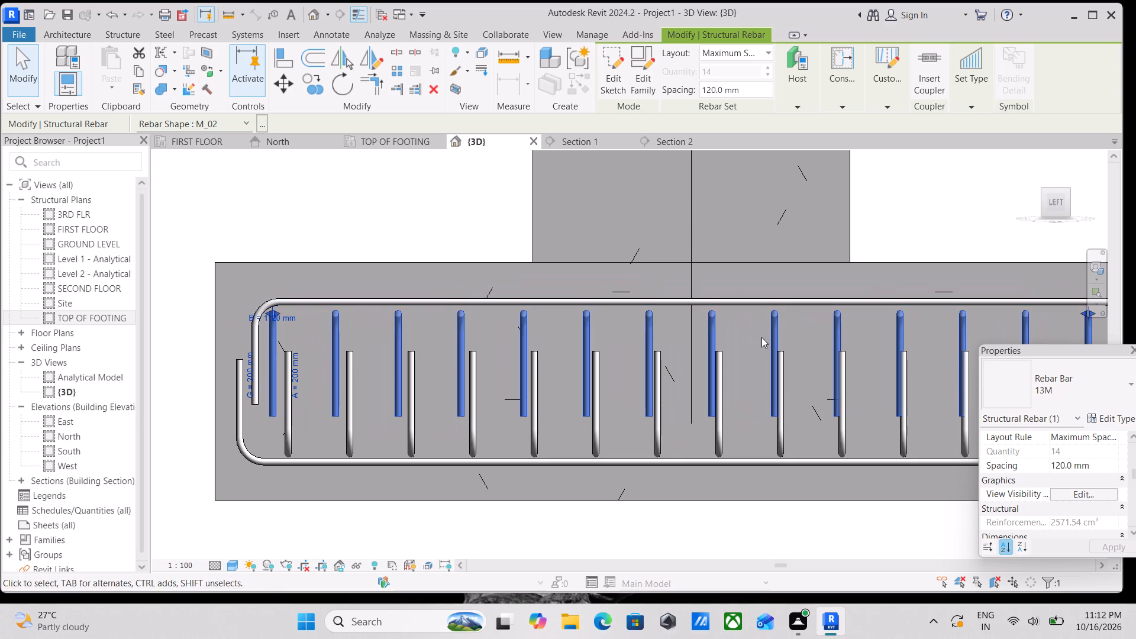
pyautogui.scroll(-1, 786, 329)
pyautogui.moveTo(786, 329); pyautogui.dragTo(669, 328, button='middle')
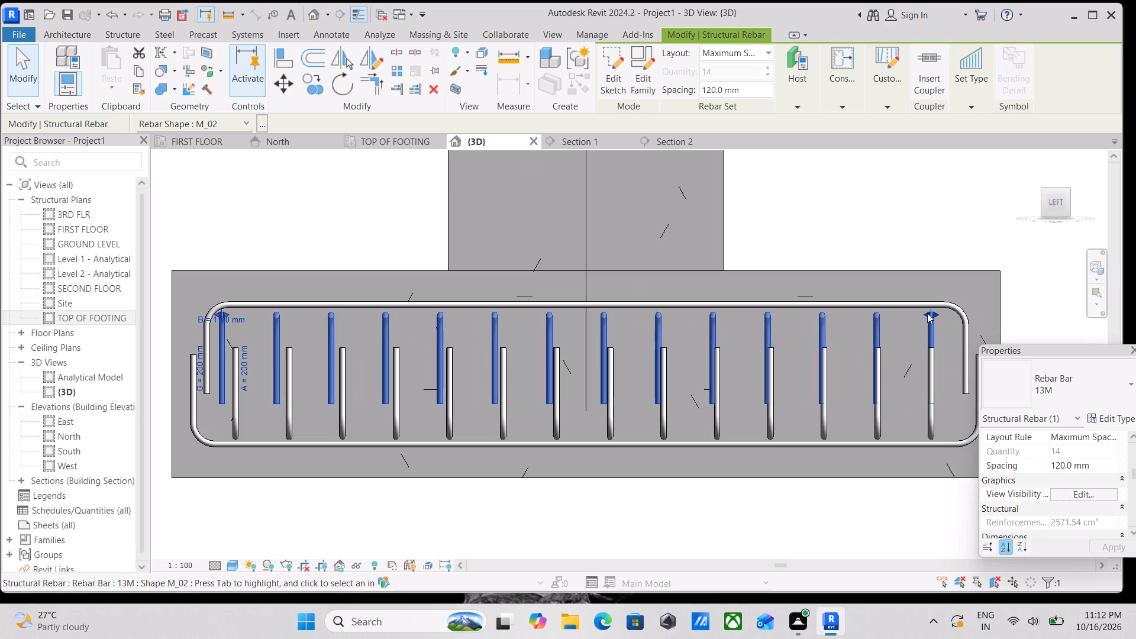
pyautogui.moveTo(927, 312); pyautogui.dragTo(916, 312)
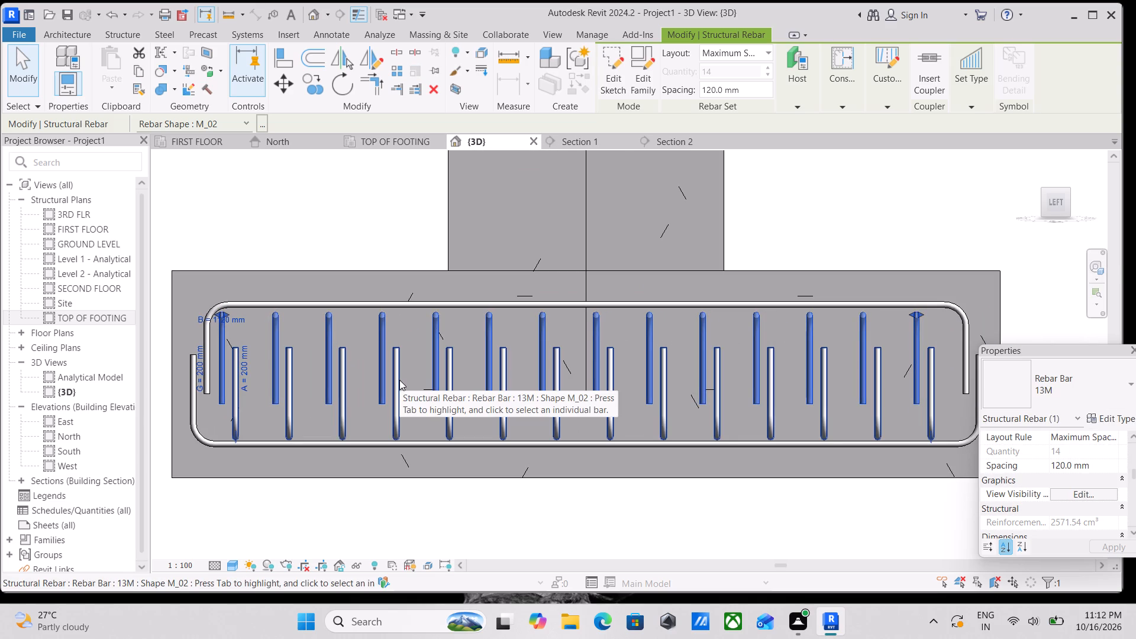
# Nudge the upper crosswise set up by a net one increment toward the top bar.
pyautogui.press('Up')
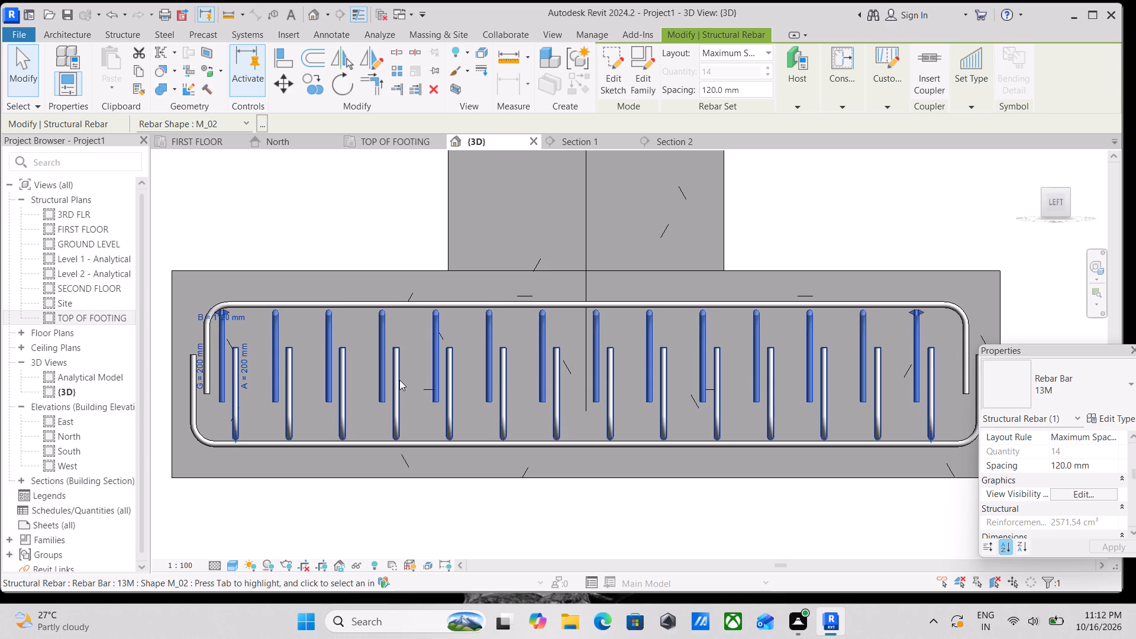
pyautogui.press('Up')
pyautogui.press('Down')
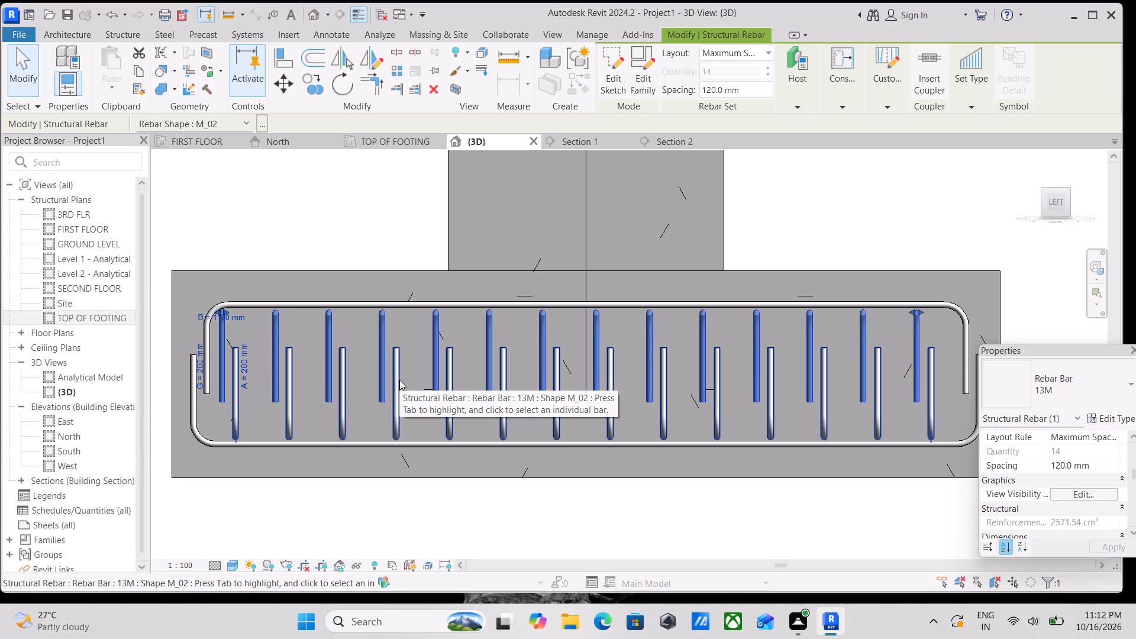
pyautogui.press('Escape')
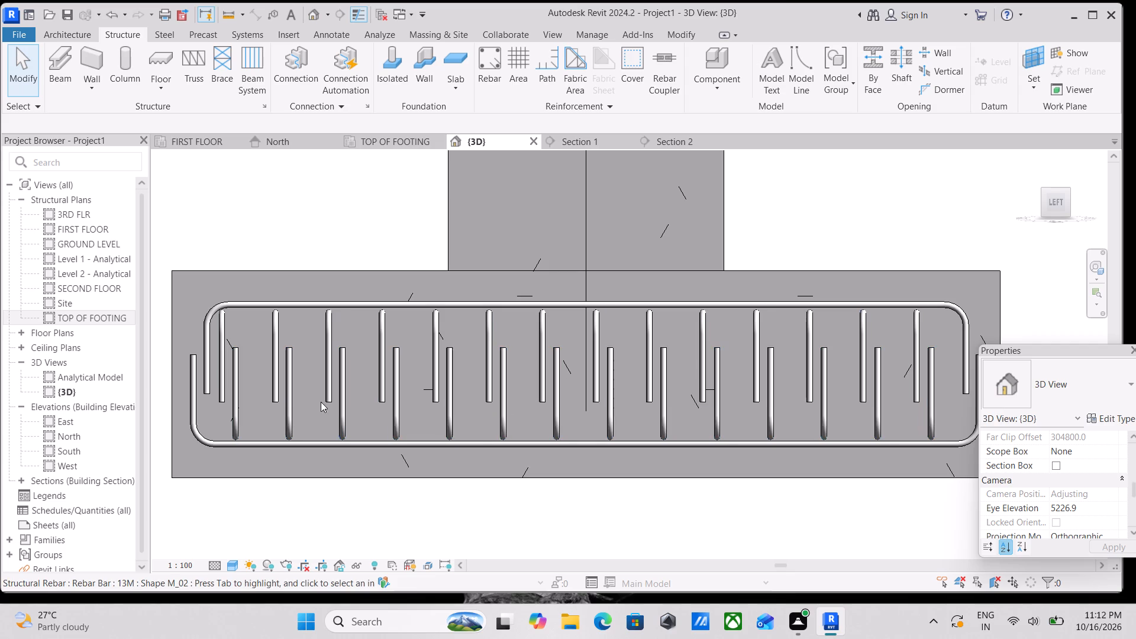
# Inspect the lower crosswise set and the footing's overall bar layout in the left-side 3D view.
pyautogui.click(338, 409)
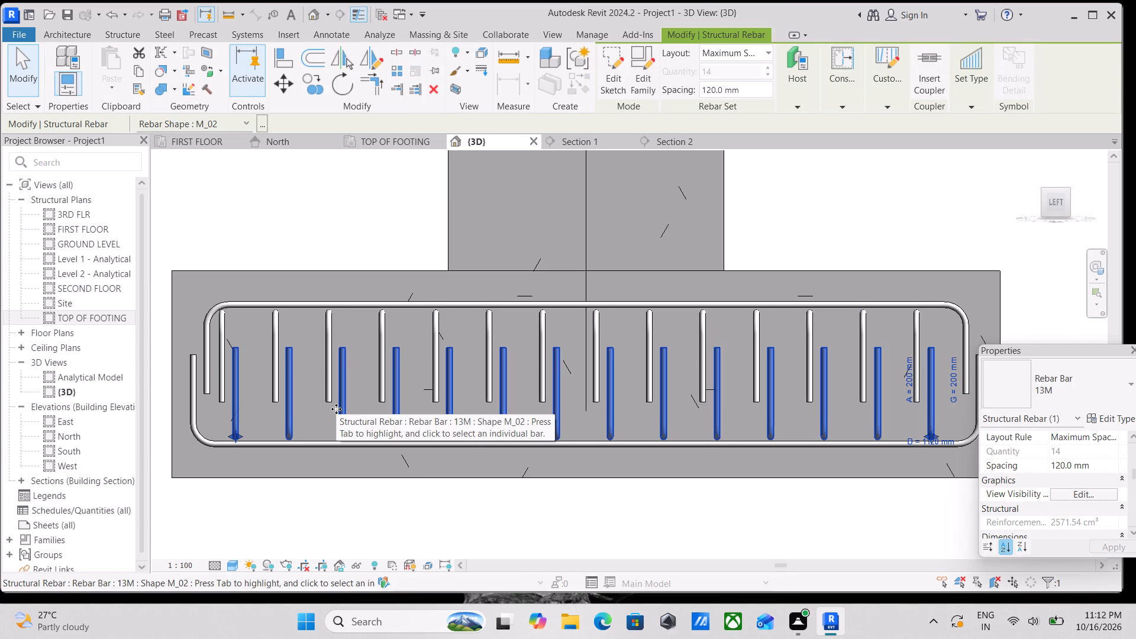
pyautogui.scroll(-1, 785, 377)
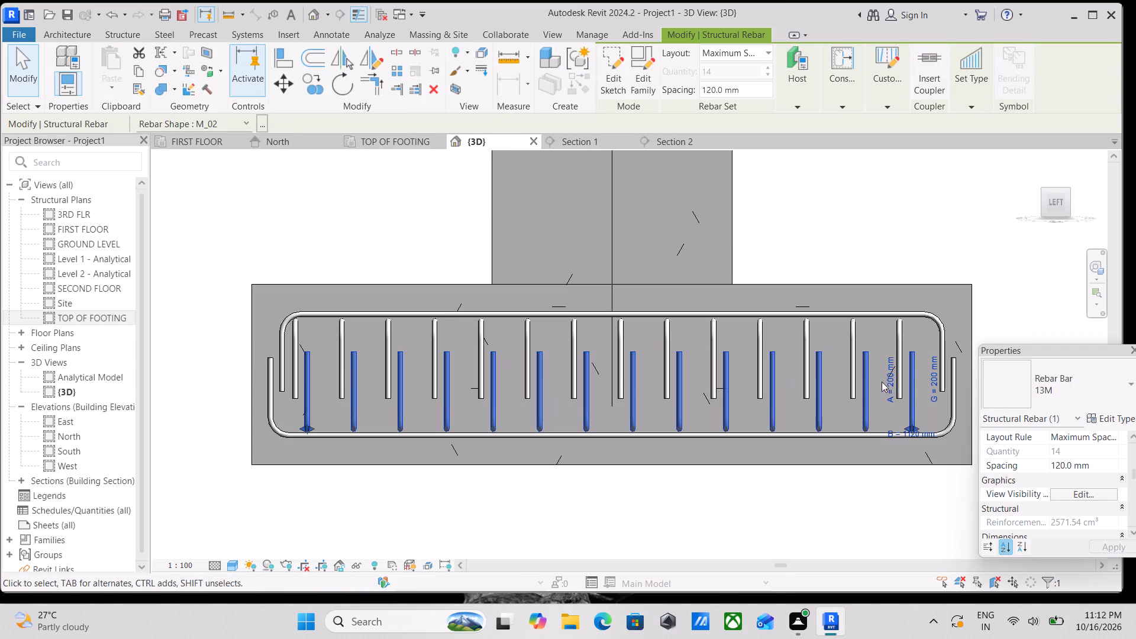
pyautogui.scroll(3, 632, 398)
pyautogui.scroll(-2, 446, 404)
pyautogui.moveTo(446, 404); pyautogui.dragTo(457, 412, button='middle')
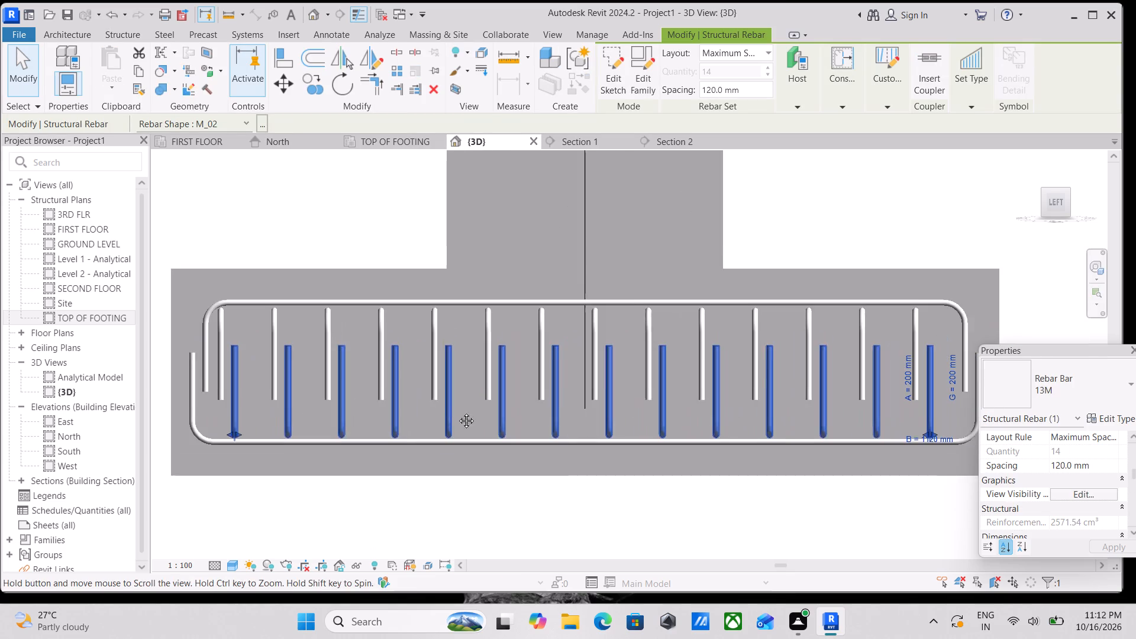
pyautogui.moveTo(457, 412); pyautogui.dragTo(467, 418, button='middle')
pyautogui.press('Escape')
pyautogui.scroll(-3, 335, 352)
pyautogui.moveTo(335, 352); pyautogui.dragTo(335, 408, button='middle')
pyautogui.scroll(1, 339, 409)
pyautogui.scroll(-3, 361, 350)
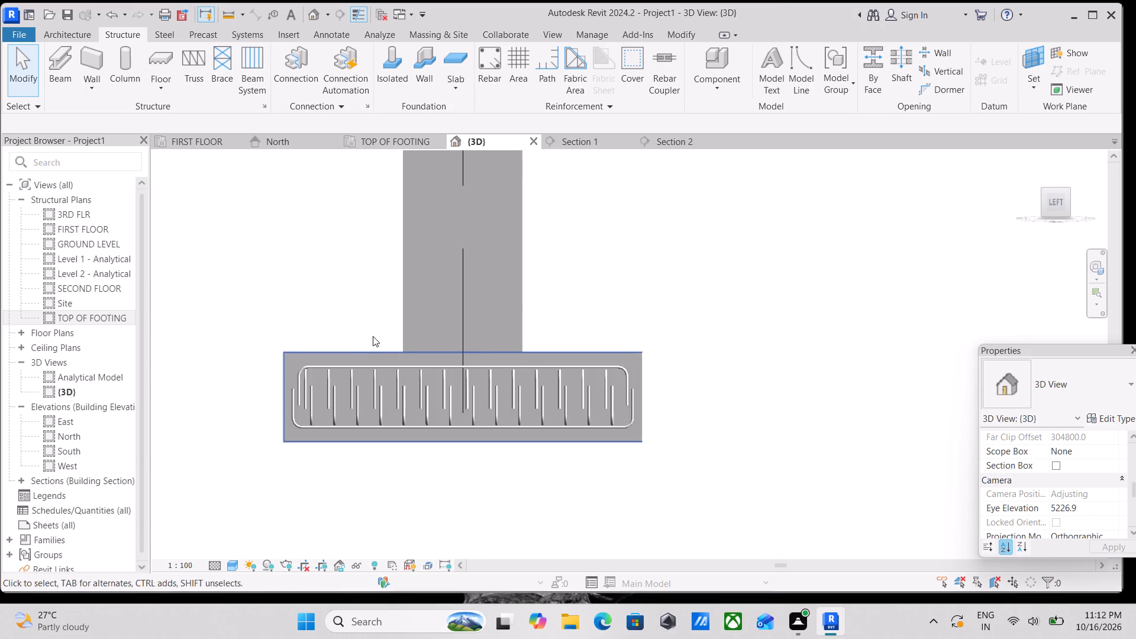
pyautogui.scroll(-3, 373, 336)
pyautogui.moveTo(399, 311); pyautogui.dragTo(438, 412, button='middle')
pyautogui.scroll(1, 438, 412)
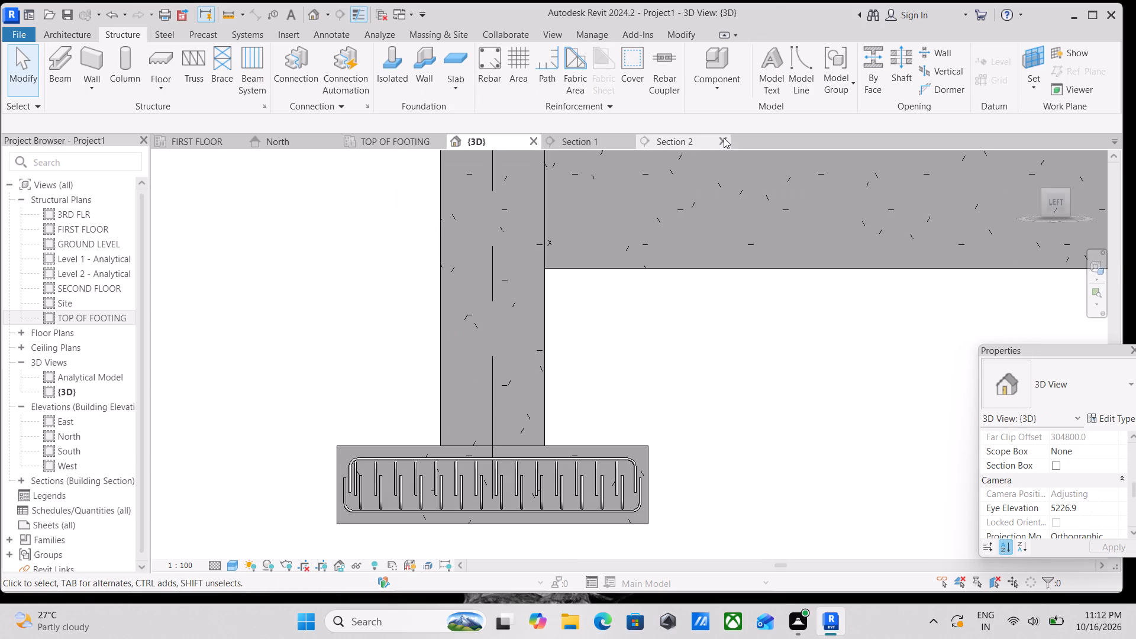
# Close the open Section 2 view.
pyautogui.click(724, 138)
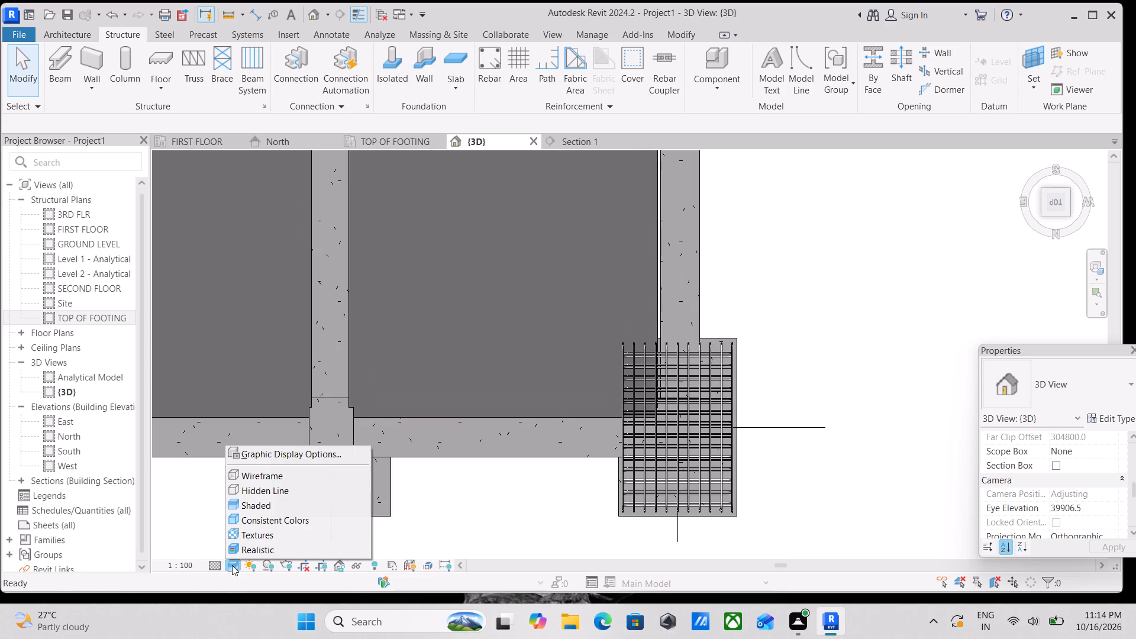
# Set the 3D view's visual style to Hidden Line and check the footing's bar grid from above.
pyautogui.click(248, 492)
pyautogui.scroll(-1, 561, 427)
pyautogui.scroll(1, 643, 375)
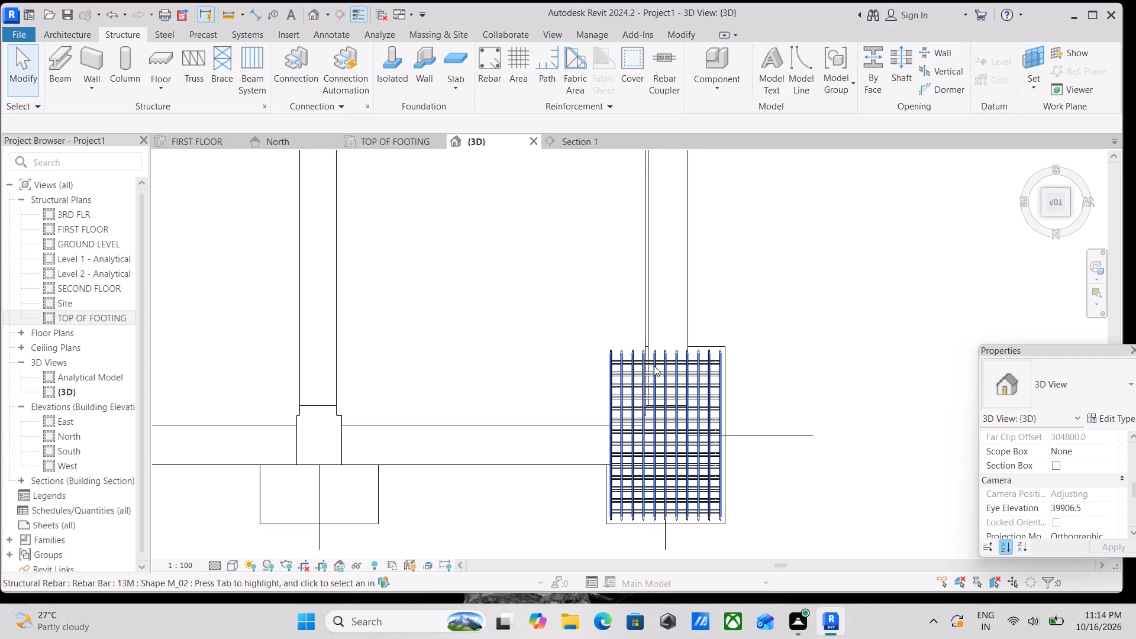
pyautogui.scroll(4, 689, 319)
pyautogui.scroll(-1, 685, 375)
pyautogui.moveTo(685, 375); pyautogui.dragTo(689, 319, button='middle')
pyautogui.scroll(-6, 705, 321)
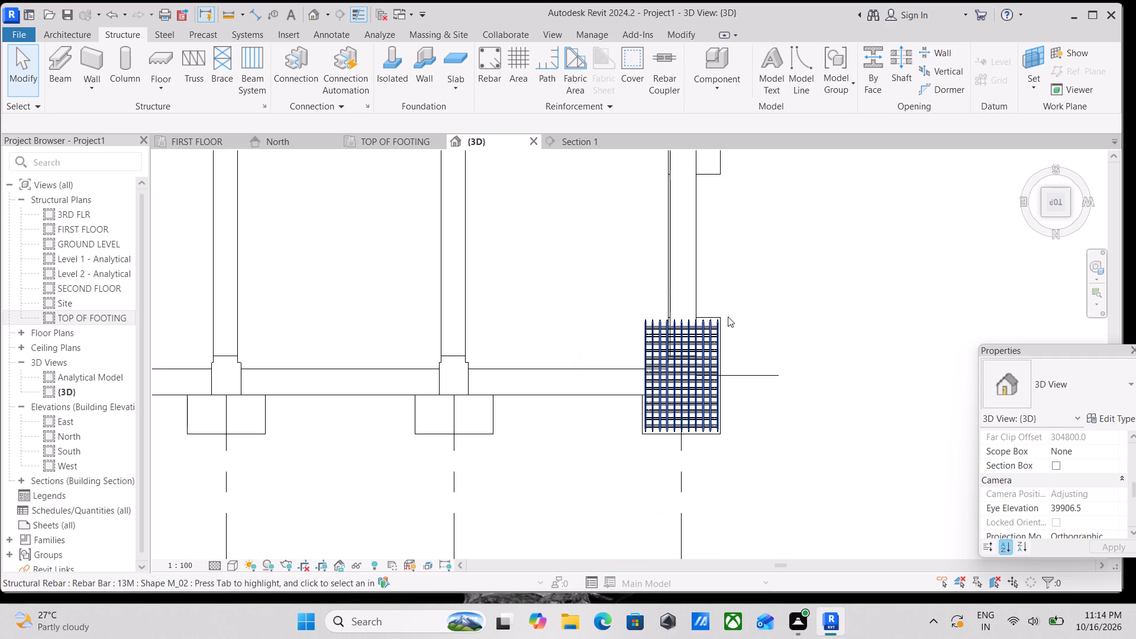
pyautogui.scroll(-3, 758, 314)
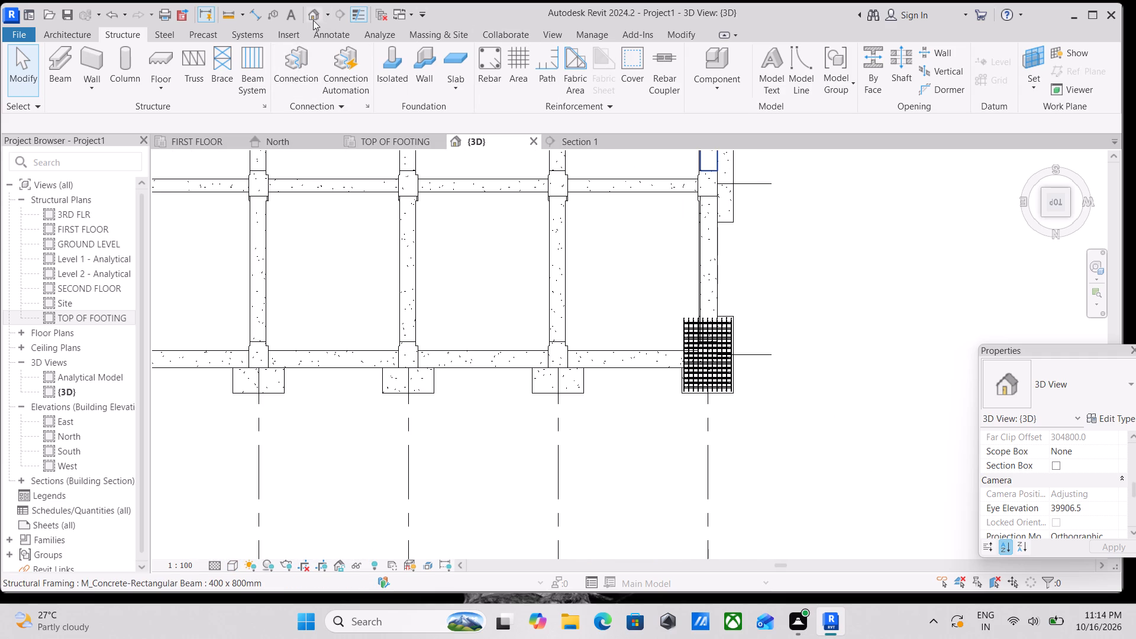
pyautogui.scroll(2, 405, 167)
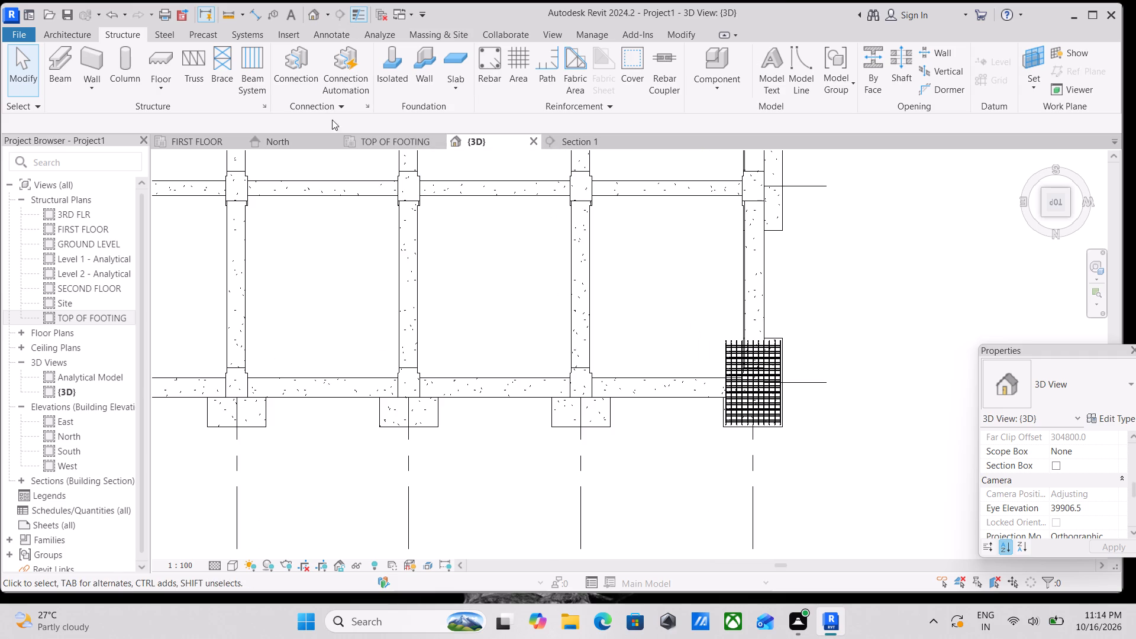
# In the TOP OF FOOTING plan, draw a horizontal building section across the reinforced footing, through the upper part of its column.
pyautogui.click(382, 141)
pyautogui.scroll(-1, 382, 141)
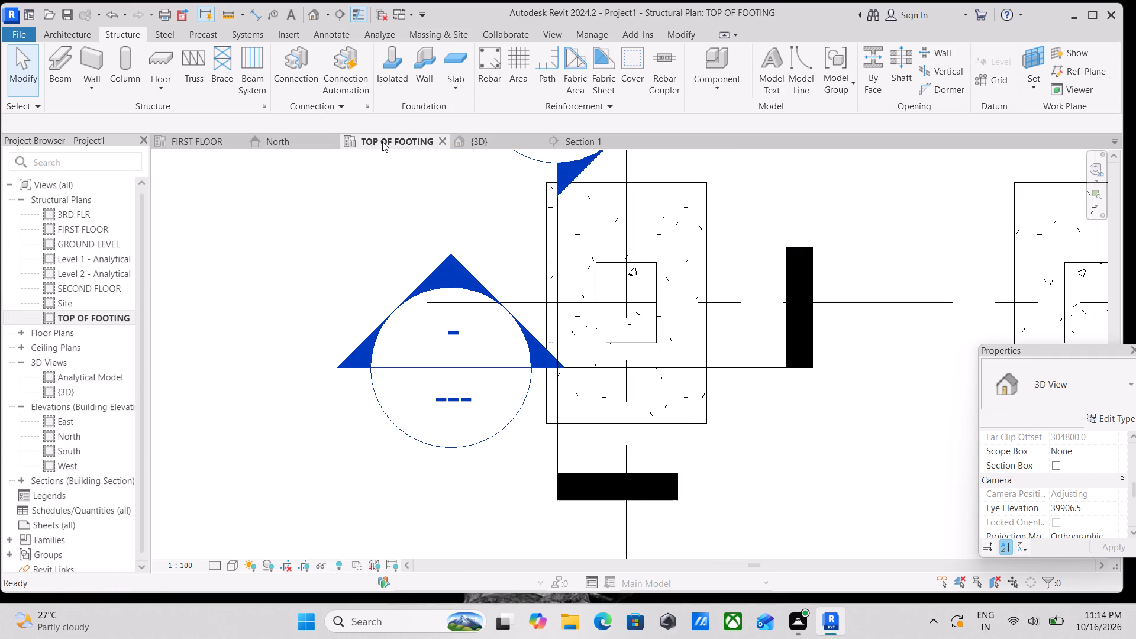
pyautogui.scroll(-1, 382, 141)
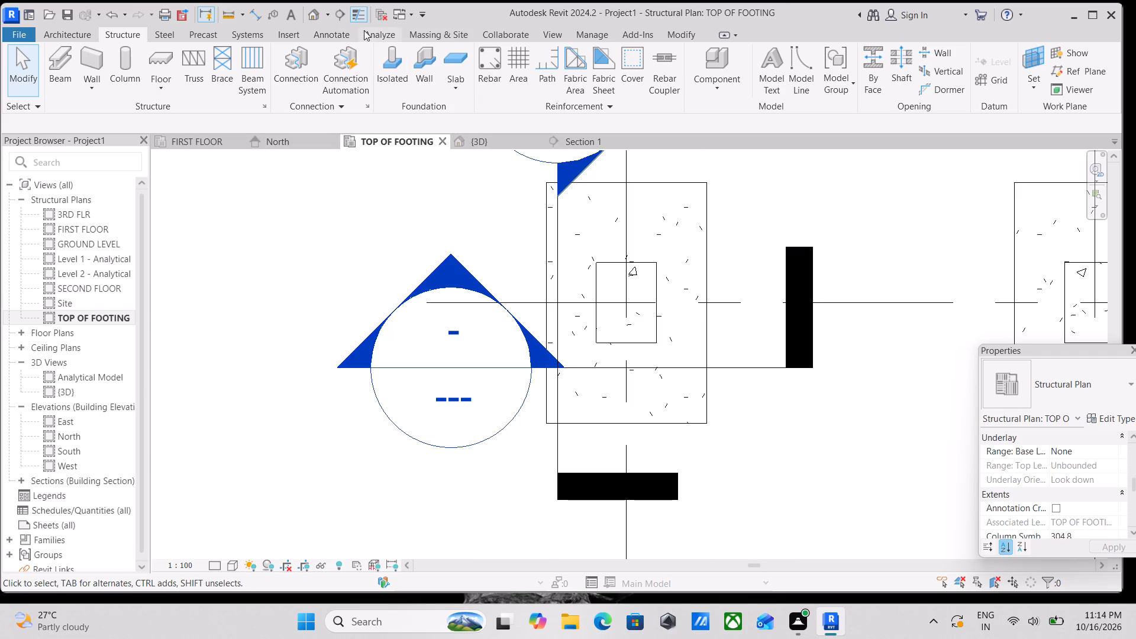
pyautogui.click(340, 13)
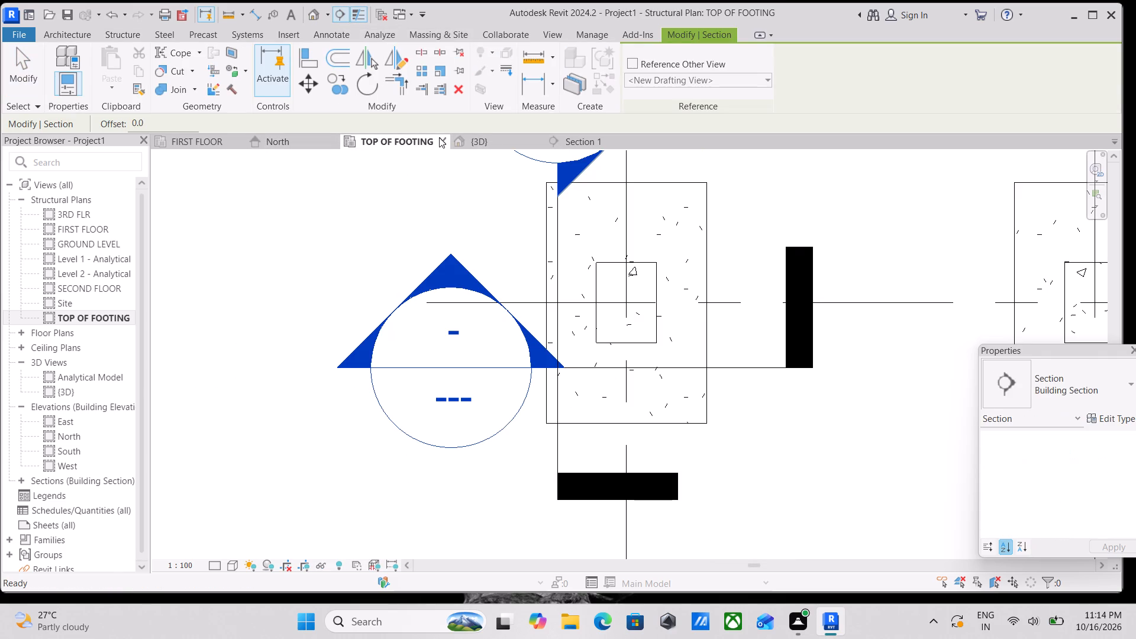
pyautogui.scroll(3, 585, 296)
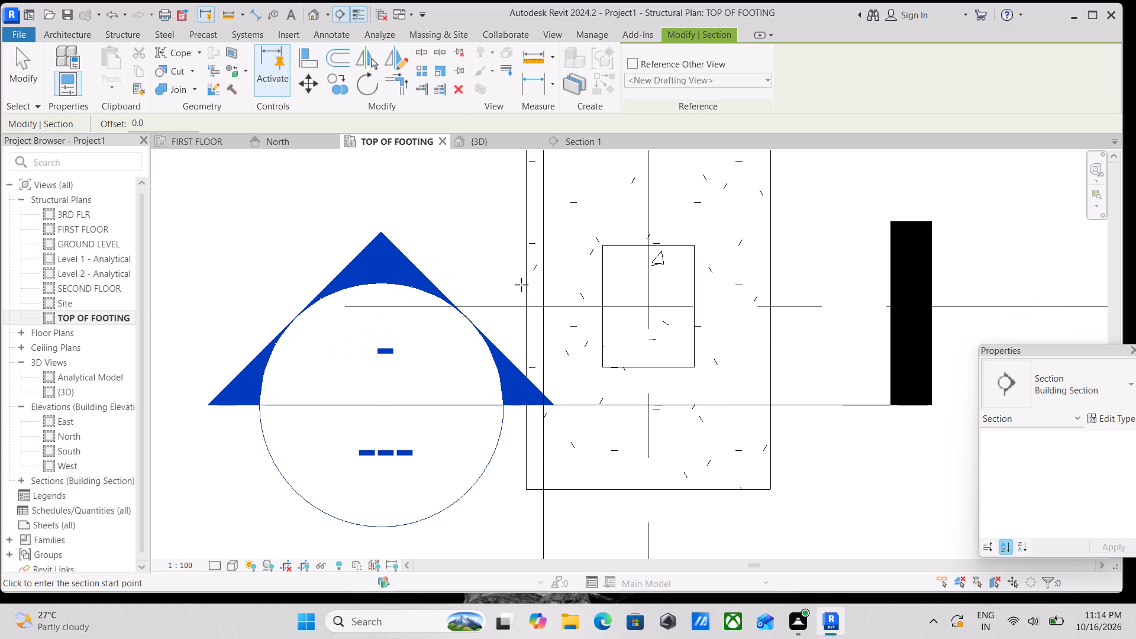
pyautogui.click(509, 281)
pyautogui.click(489, 264)
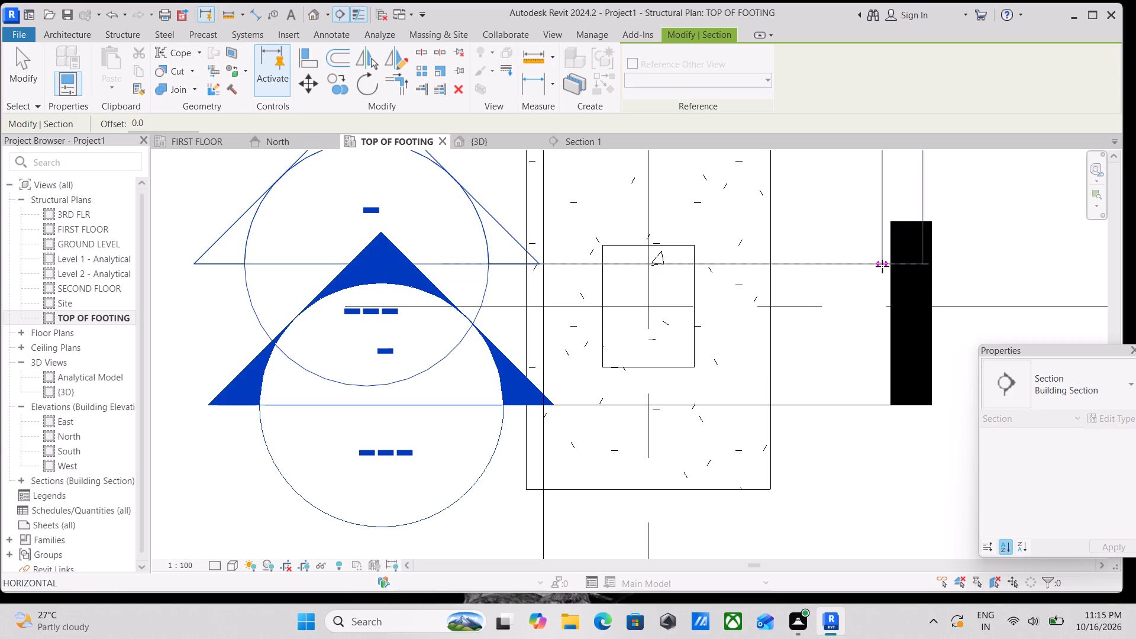
pyautogui.click(990, 269)
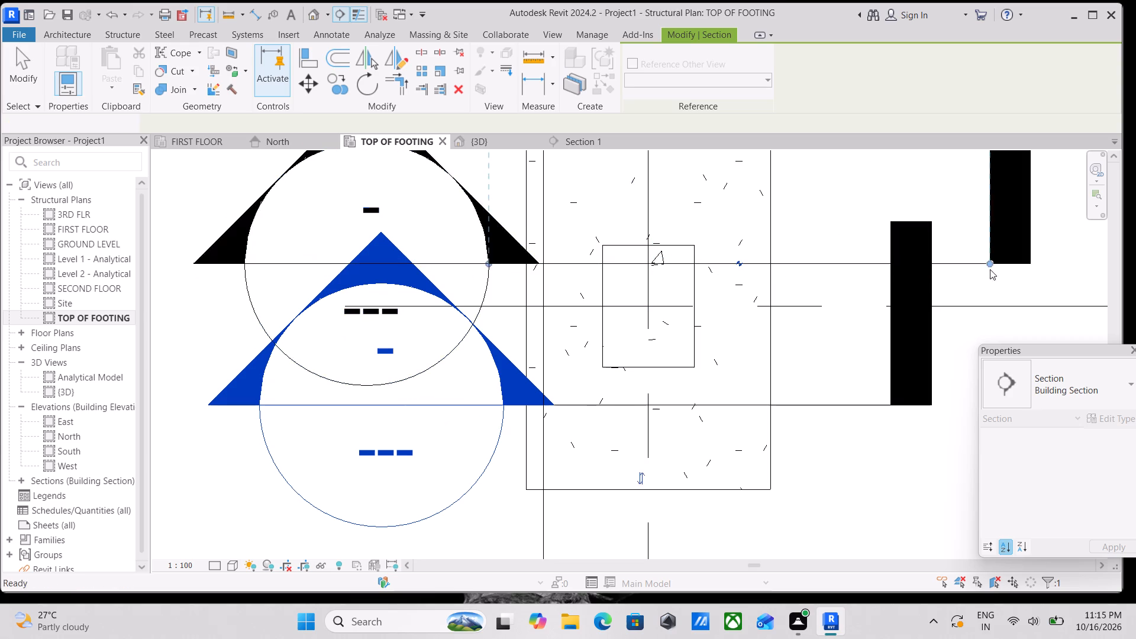
# Shorten the new section's view depth so its far limit falls just inside the footing's upper edge.
pyautogui.scroll(-2, 823, 267)
pyautogui.moveTo(823, 272); pyautogui.dragTo(821, 457, button='middle')
pyautogui.scroll(-1, 822, 456)
pyautogui.scroll(-2, 799, 291)
pyautogui.moveTo(797, 294); pyautogui.dragTo(782, 401, button='middle')
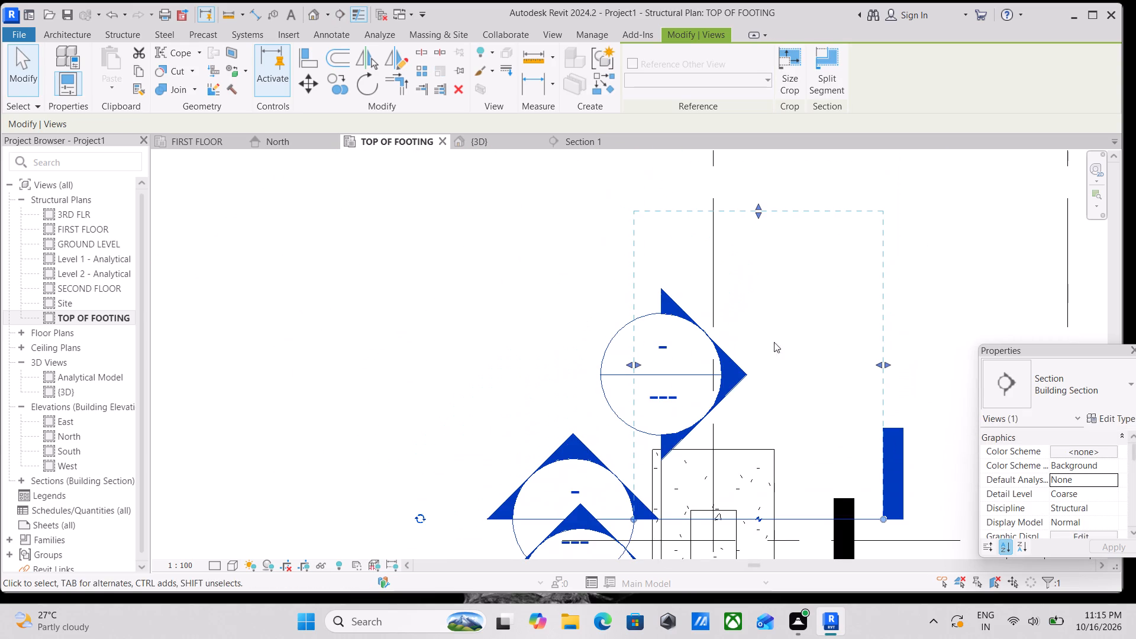
pyautogui.moveTo(759, 210); pyautogui.dragTo(779, 383)
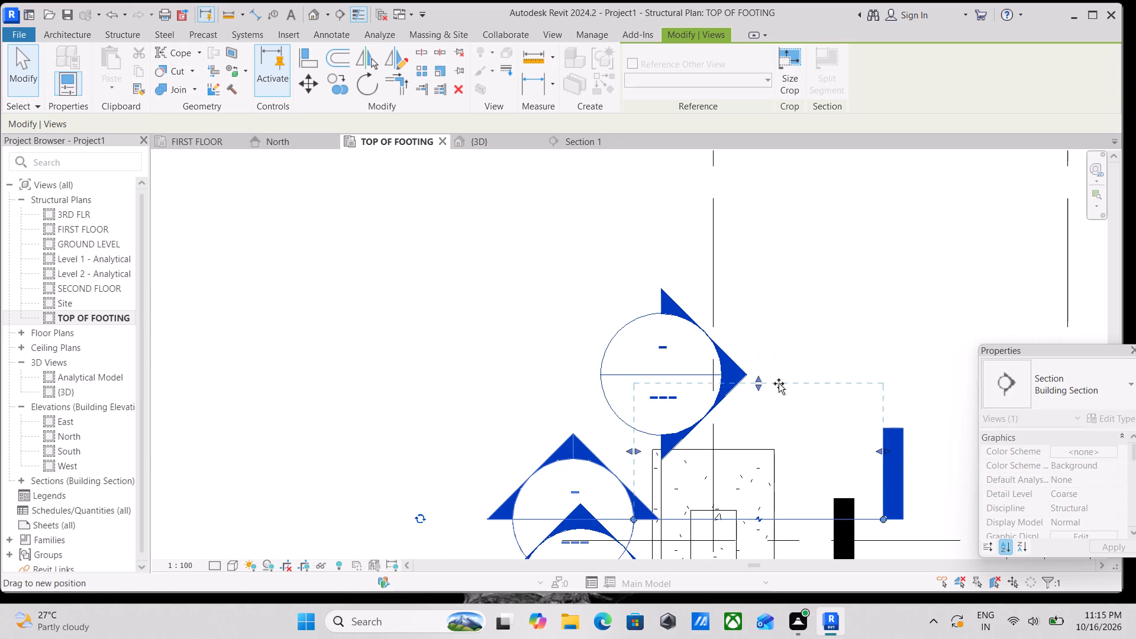
pyautogui.moveTo(779, 383); pyautogui.dragTo(780, 470)
# Delete Section 1, the older horizontal section crossing the footing below the column.
pyautogui.scroll(4, 750, 519)
pyautogui.moveTo(745, 518); pyautogui.dragTo(720, 368, button='middle')
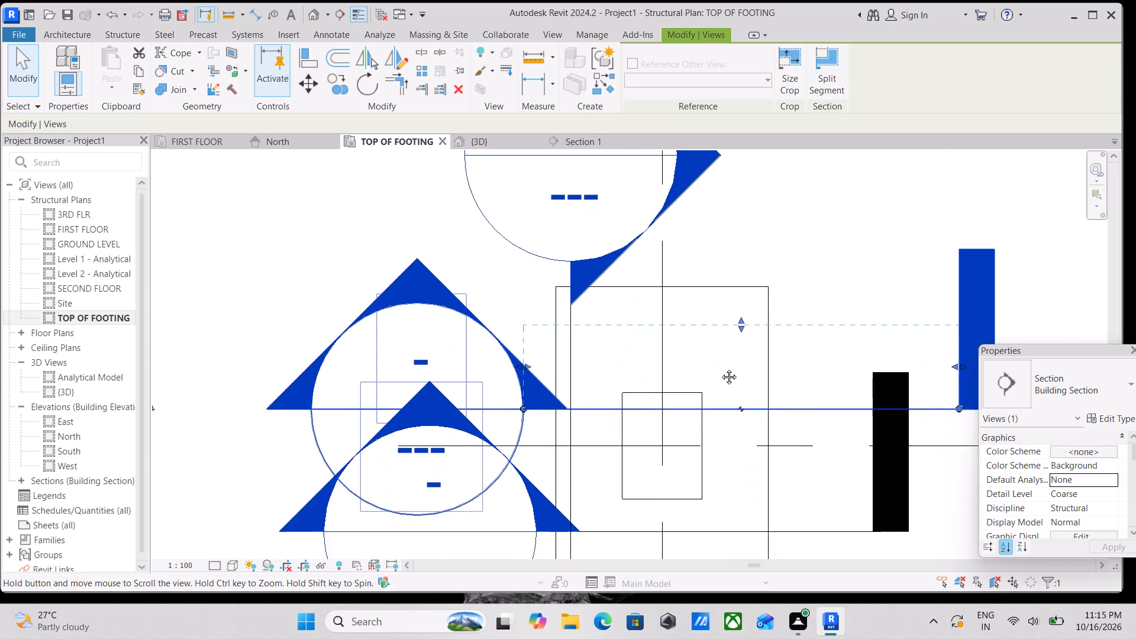
pyautogui.moveTo(720, 368); pyautogui.dragTo(720, 365, button='middle')
pyautogui.scroll(2, 732, 493)
pyautogui.scroll(-1, 811, 452)
pyautogui.moveTo(811, 452); pyautogui.dragTo(708, 354, button='middle')
pyautogui.scroll(1, 691, 327)
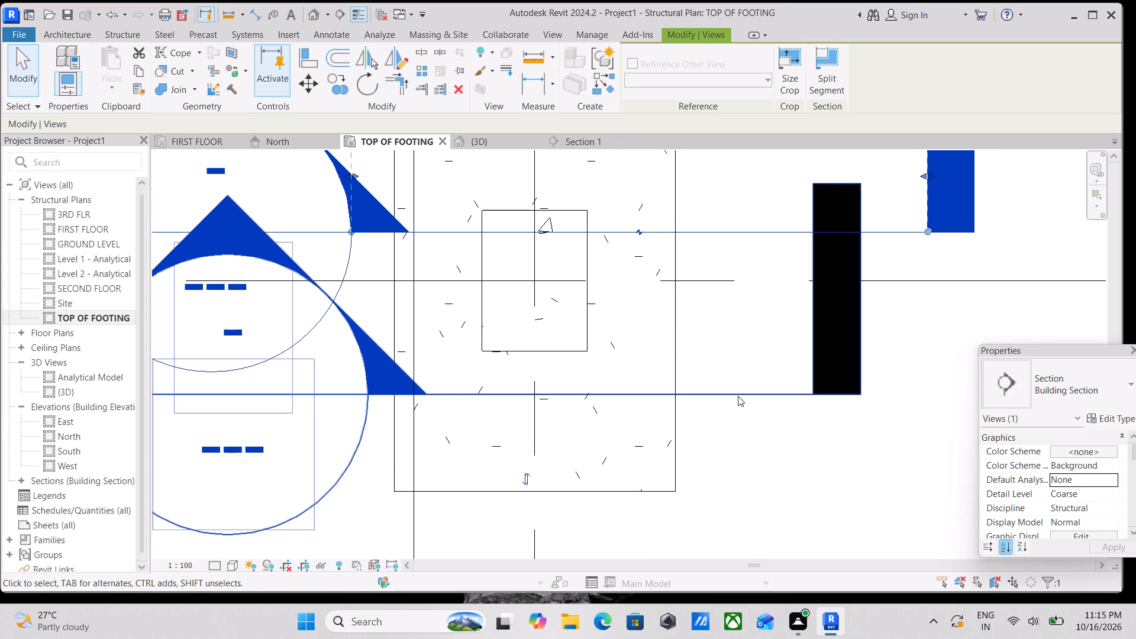
pyautogui.click(738, 396)
pyautogui.rightClick(738, 396)
pyautogui.click(757, 401)
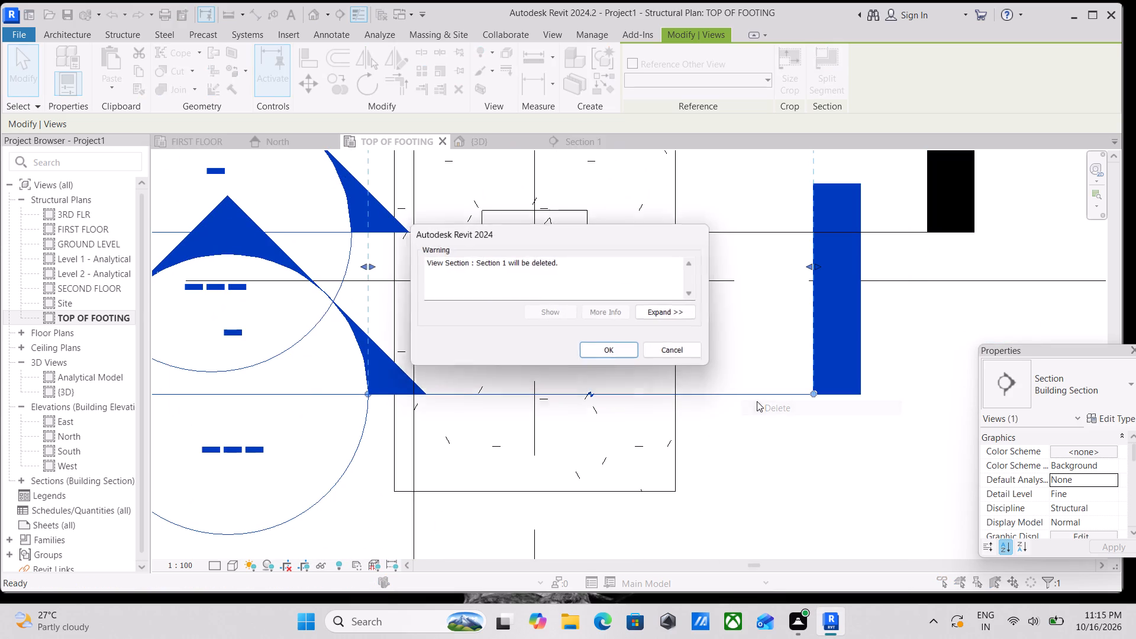
pyautogui.click(614, 358)
# Delete Section 2, the vertical section running along the footing's left side.
pyautogui.scroll(-2, 649, 353)
pyautogui.moveTo(649, 353); pyautogui.dragTo(658, 430, button='middle')
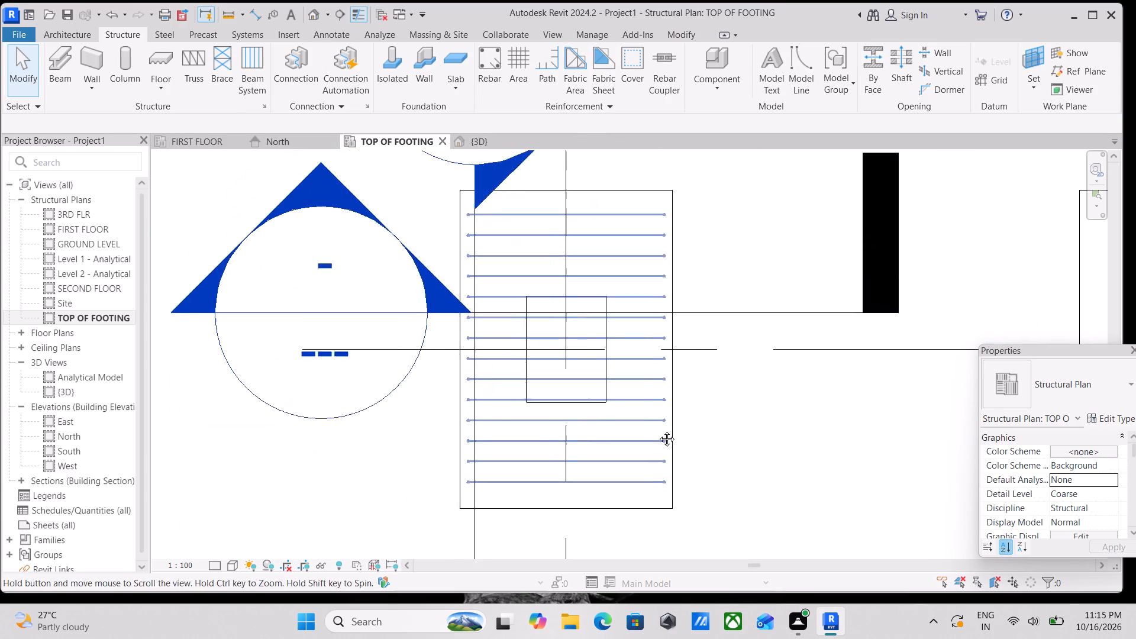
pyautogui.moveTo(658, 430); pyautogui.dragTo(663, 463, button='middle')
pyautogui.scroll(-4, 677, 345)
pyautogui.moveTo(677, 343); pyautogui.dragTo(676, 427, button='middle')
pyautogui.scroll(1, 676, 427)
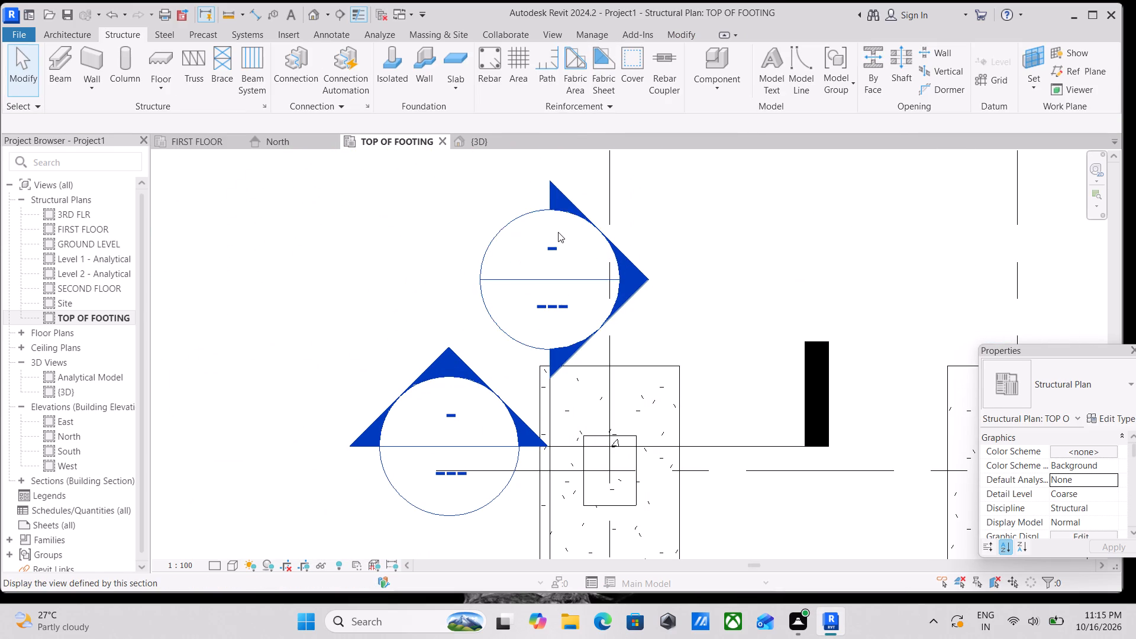
pyautogui.moveTo(548, 374); pyautogui.dragTo(533, 240, button='middle')
pyautogui.scroll(-2, 623, 398)
pyautogui.moveTo(622, 397); pyautogui.dragTo(612, 324, button='middle')
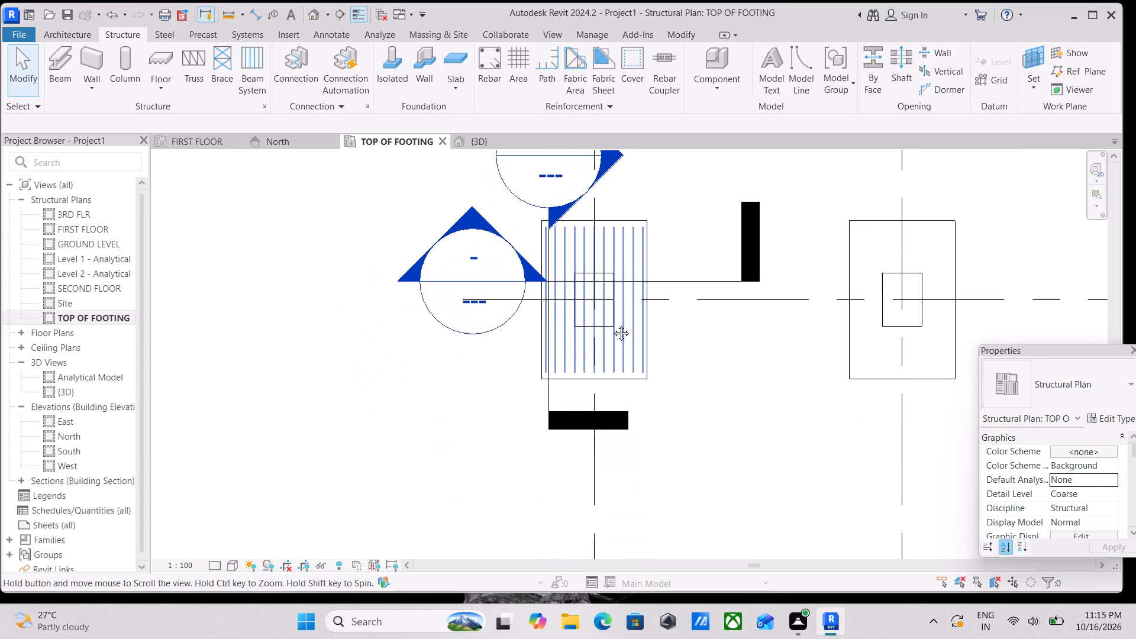
pyautogui.moveTo(612, 324); pyautogui.dragTo(612, 321, button='middle')
pyautogui.click(551, 374)
pyautogui.rightClick(551, 374)
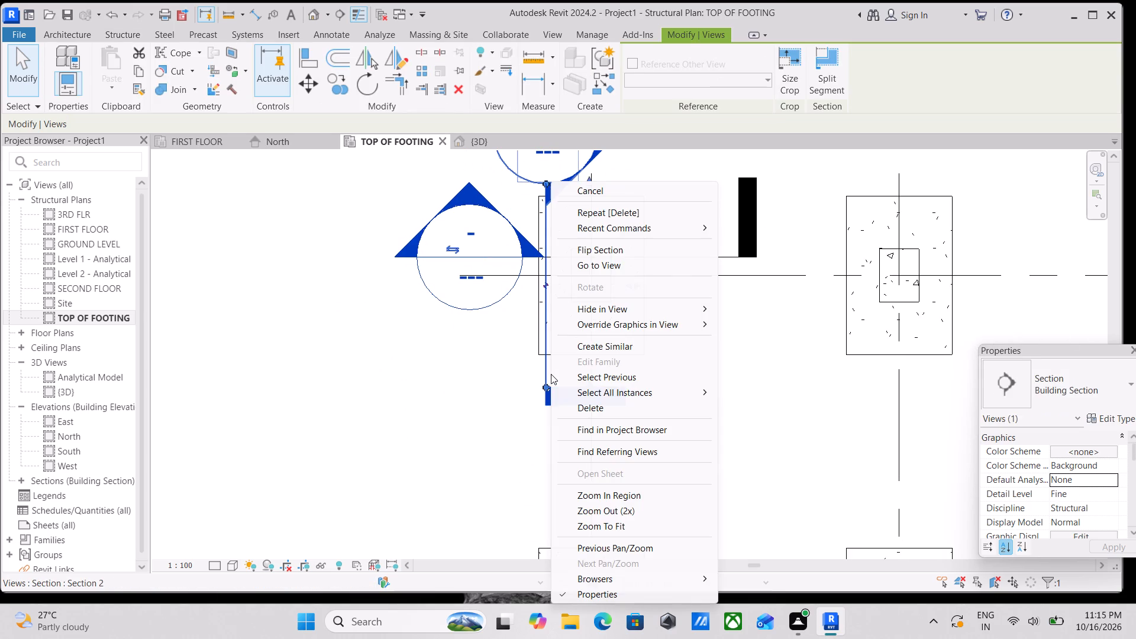
pyautogui.click(621, 407)
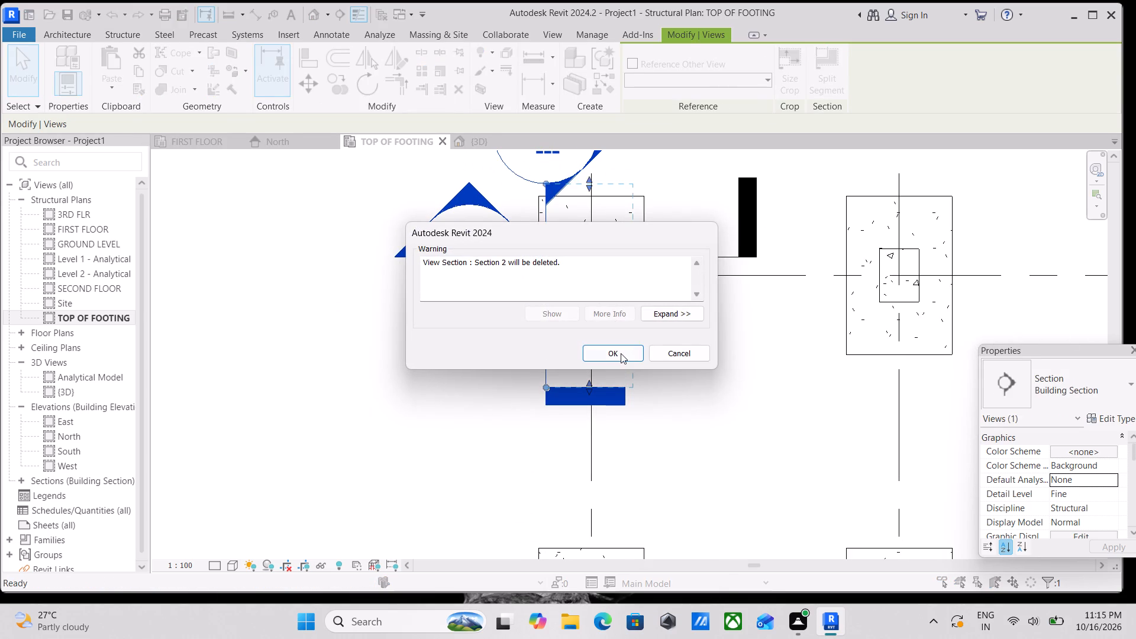
pyautogui.click(621, 353)
# Nudge the remaining horizontal section down six increments so it cuts through the middle of the column, just past the gridline.
pyautogui.click(664, 253)
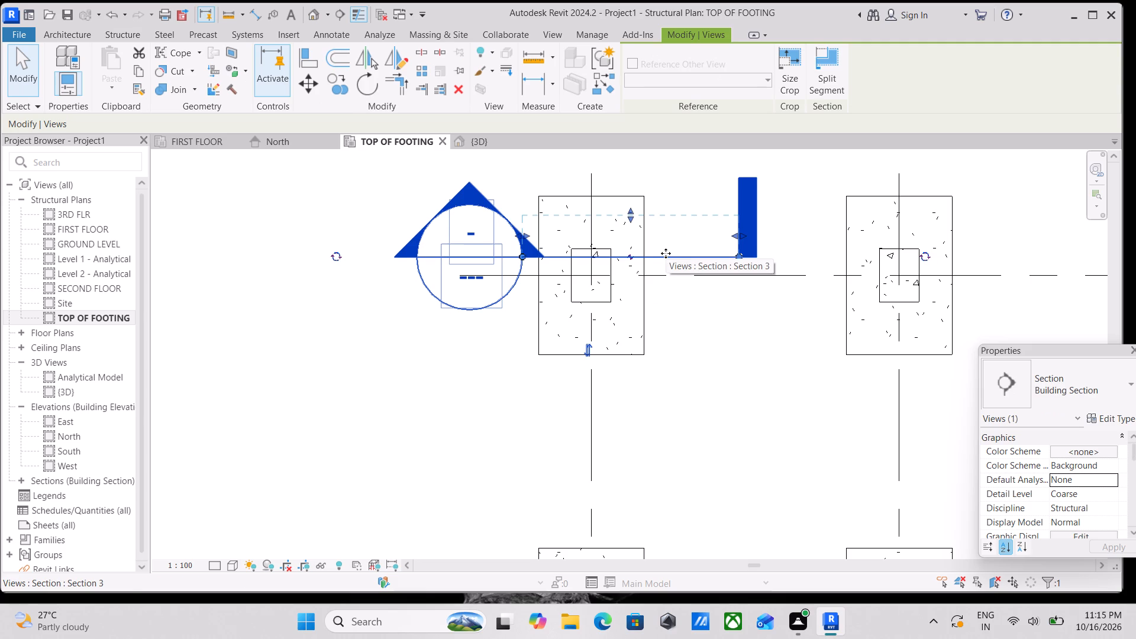
pyautogui.press('Down')
pyautogui.press('Down')
pyautogui.press('Down')
pyautogui.press('Down')
pyautogui.press('Down')
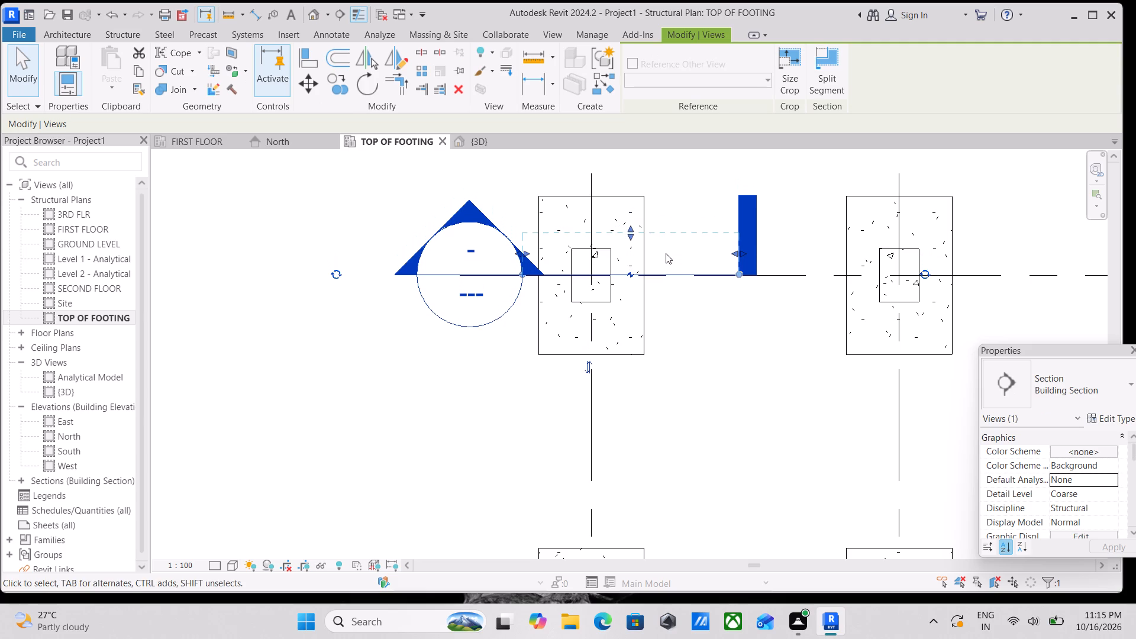
pyautogui.press('Down')
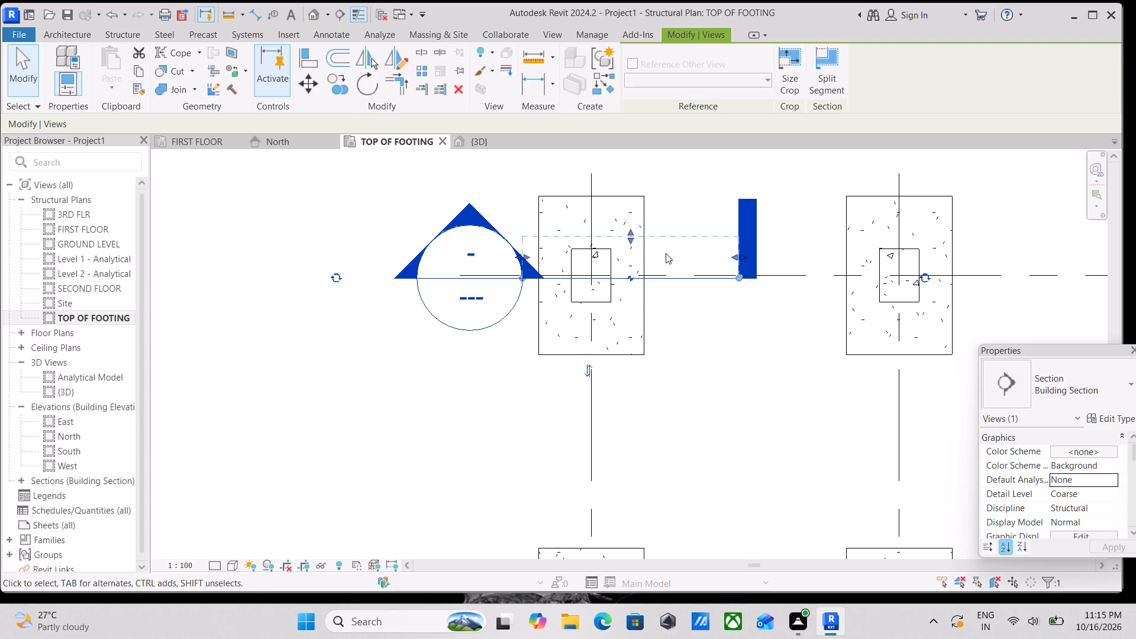
# Reduce the section's view depth further so its far limit lies just inside the column's upper edge.
pyautogui.scroll(2, 574, 211)
pyautogui.scroll(1, 653, 221)
pyautogui.moveTo(651, 251); pyautogui.dragTo(651, 250)
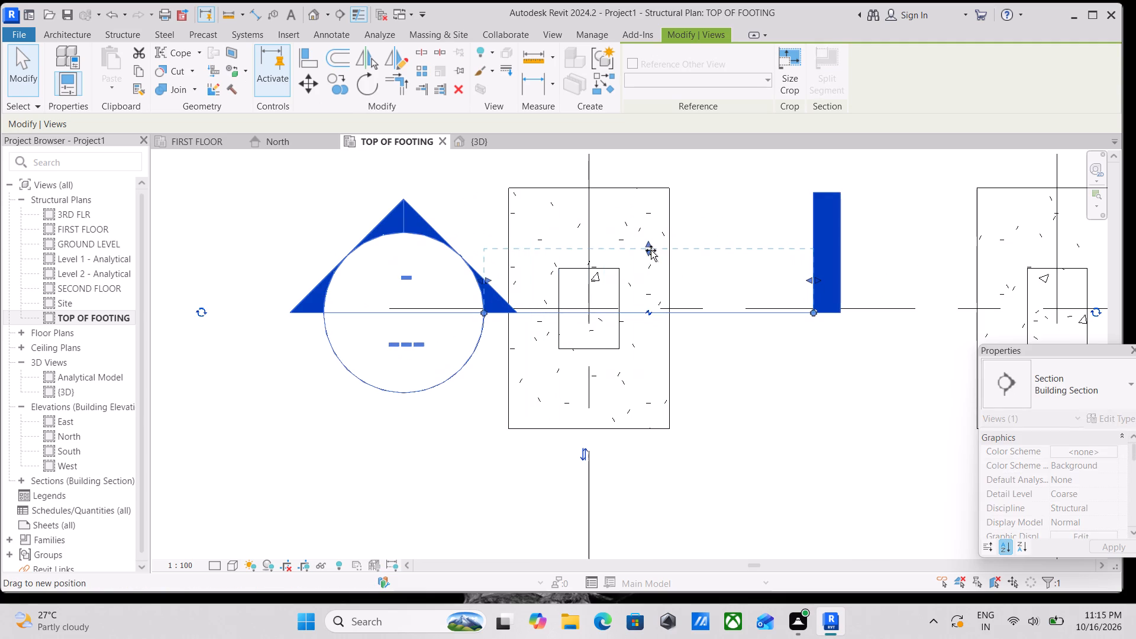
pyautogui.moveTo(651, 250); pyautogui.dragTo(656, 278)
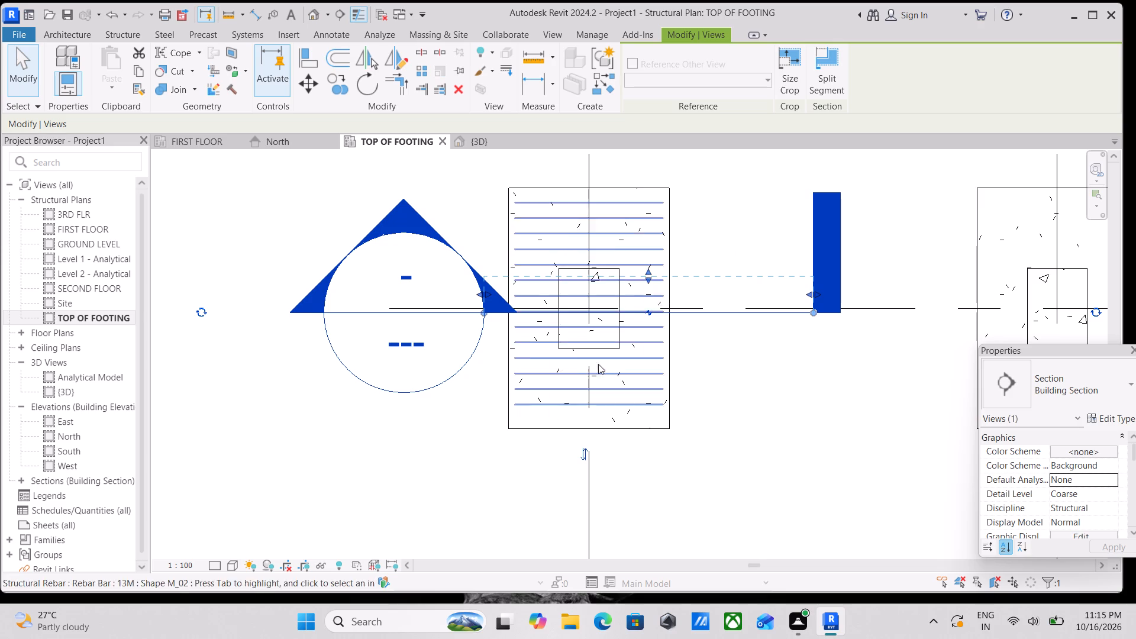
# Open the view of the new section through the column and footing.
pyautogui.scroll(1, 594, 217)
pyautogui.scroll(2, 672, 270)
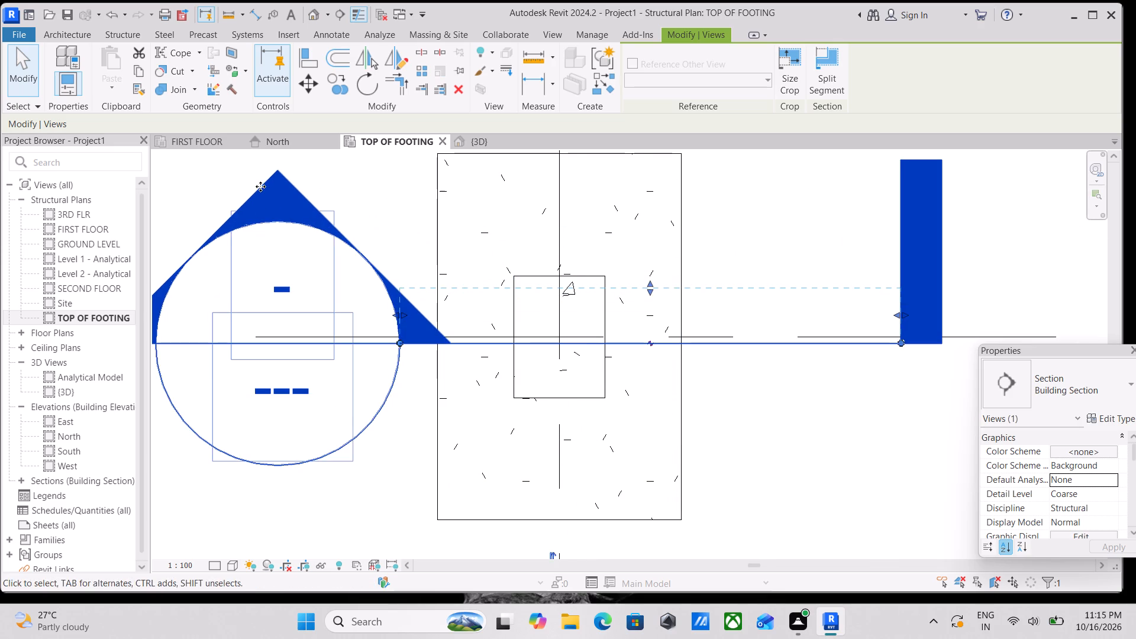
pyautogui.rightClick(280, 193)
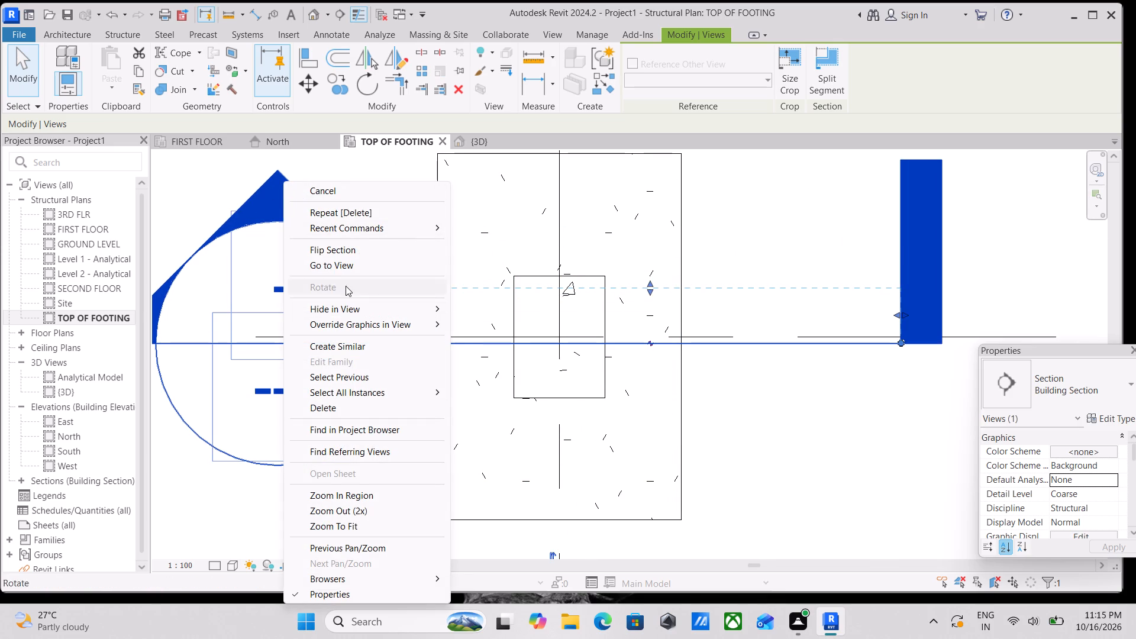
pyautogui.click(346, 263)
pyautogui.scroll(2, 769, 444)
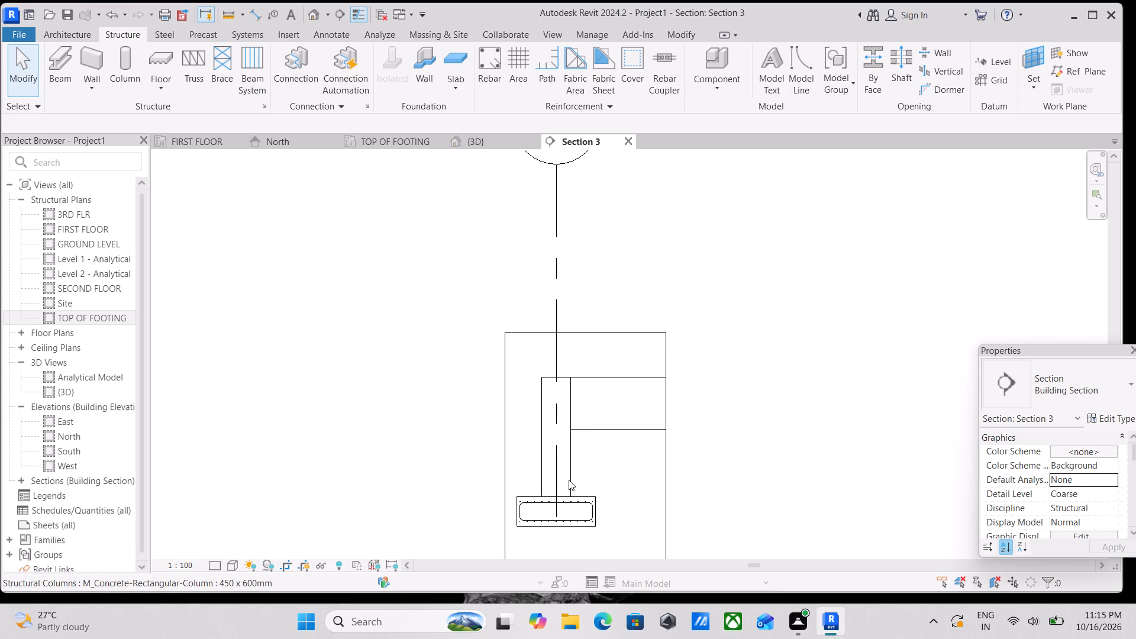
pyautogui.scroll(3, 569, 480)
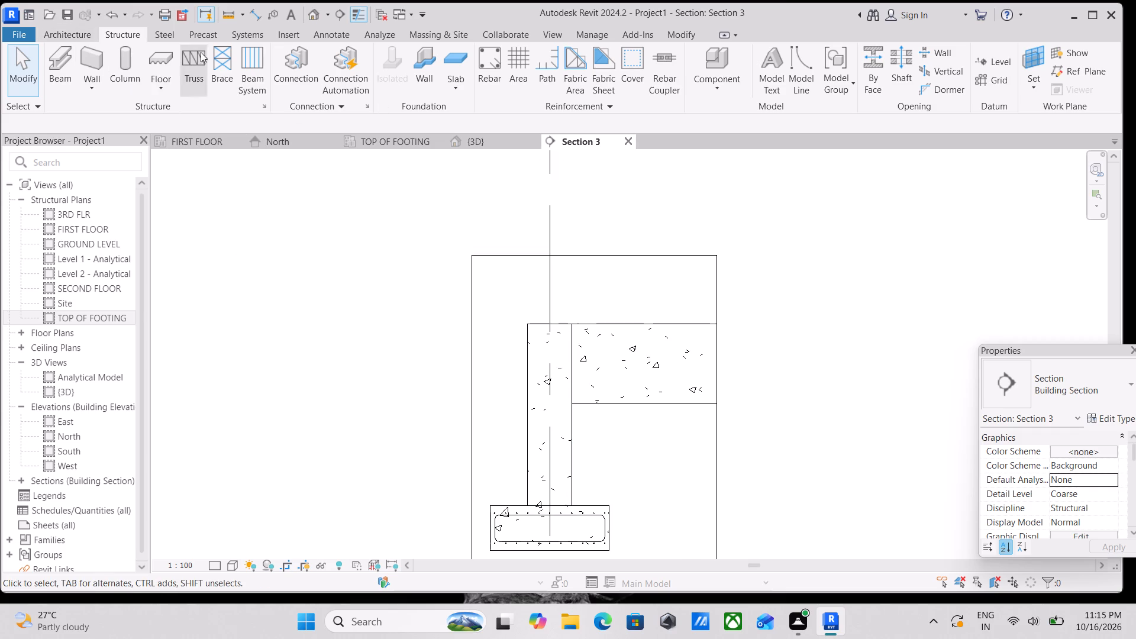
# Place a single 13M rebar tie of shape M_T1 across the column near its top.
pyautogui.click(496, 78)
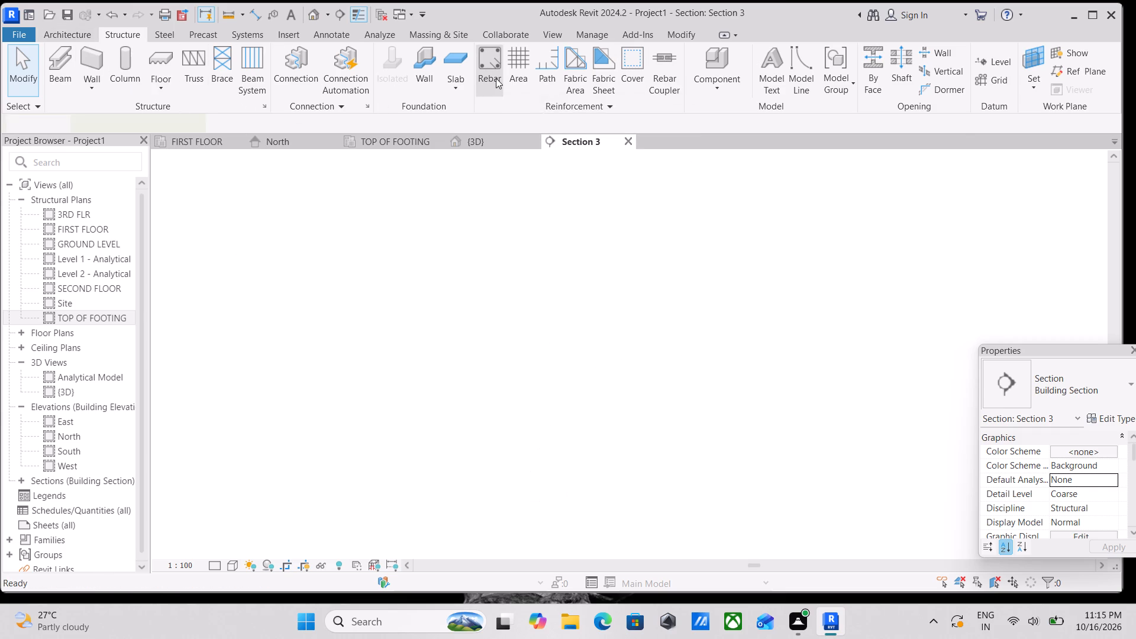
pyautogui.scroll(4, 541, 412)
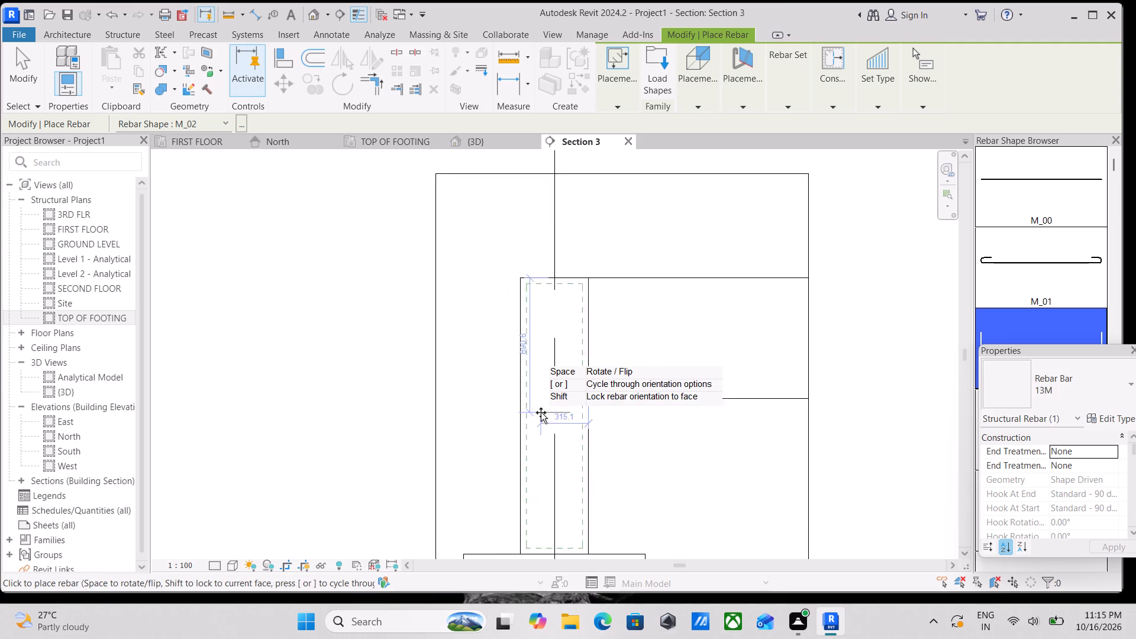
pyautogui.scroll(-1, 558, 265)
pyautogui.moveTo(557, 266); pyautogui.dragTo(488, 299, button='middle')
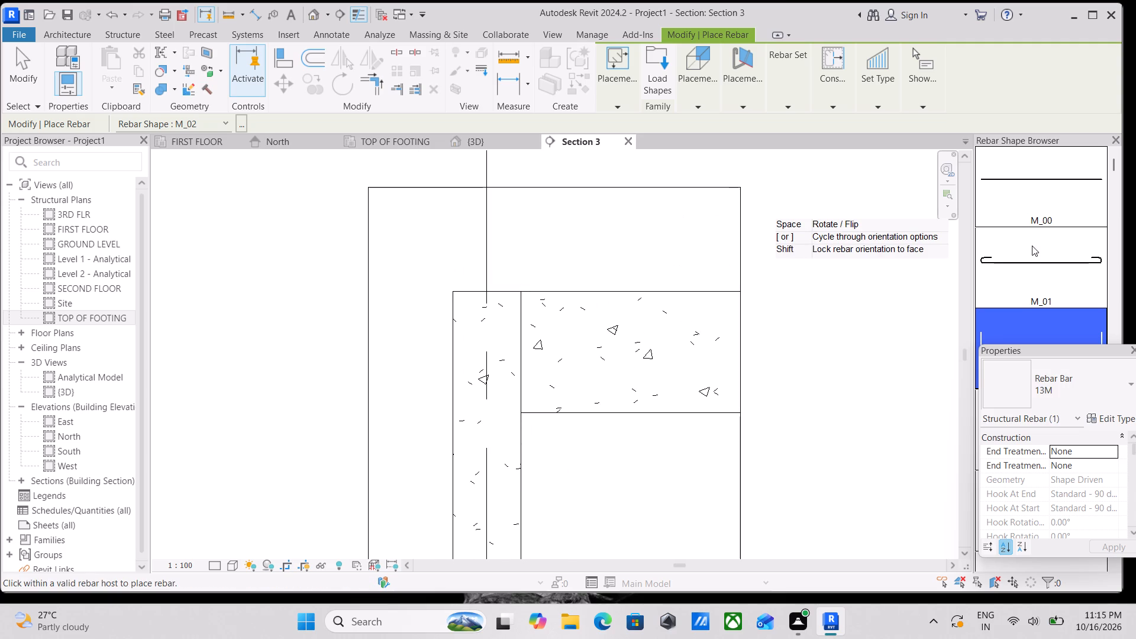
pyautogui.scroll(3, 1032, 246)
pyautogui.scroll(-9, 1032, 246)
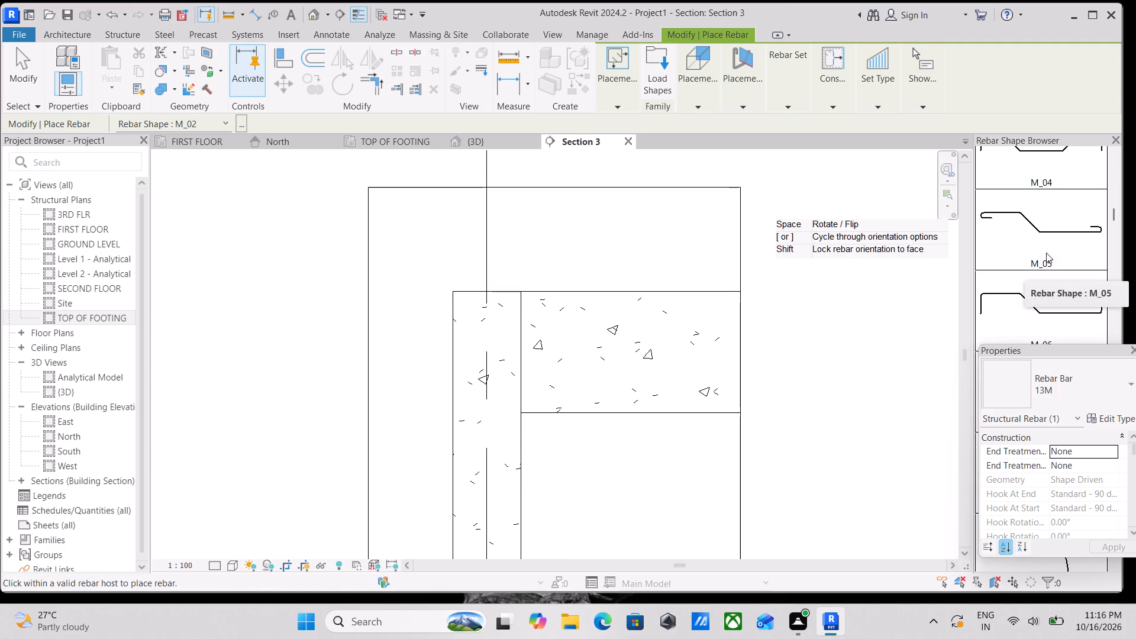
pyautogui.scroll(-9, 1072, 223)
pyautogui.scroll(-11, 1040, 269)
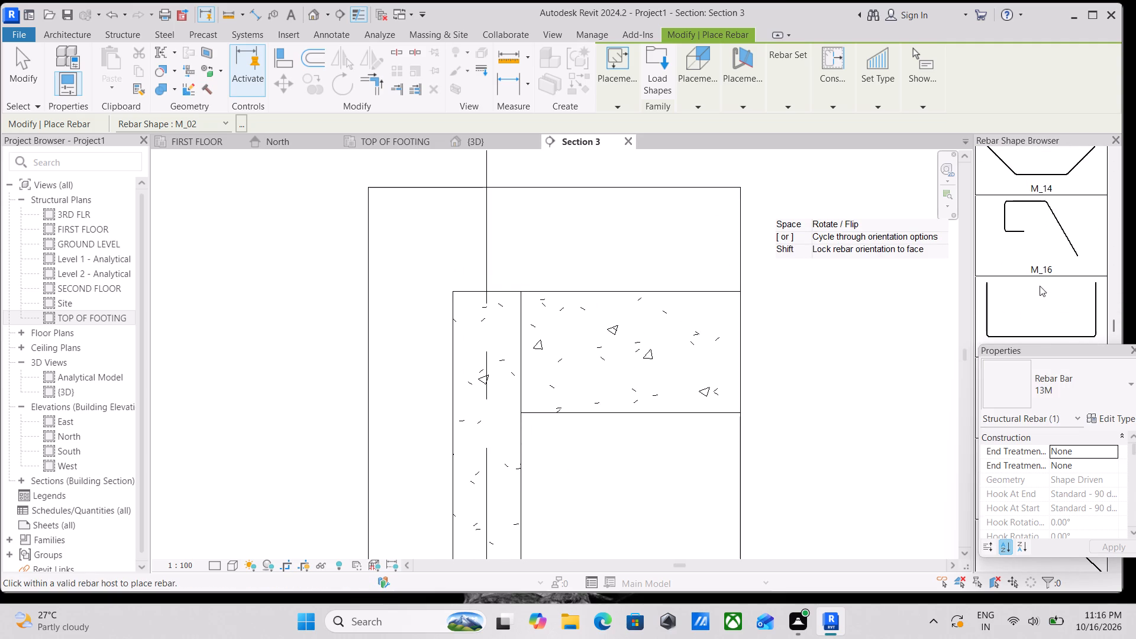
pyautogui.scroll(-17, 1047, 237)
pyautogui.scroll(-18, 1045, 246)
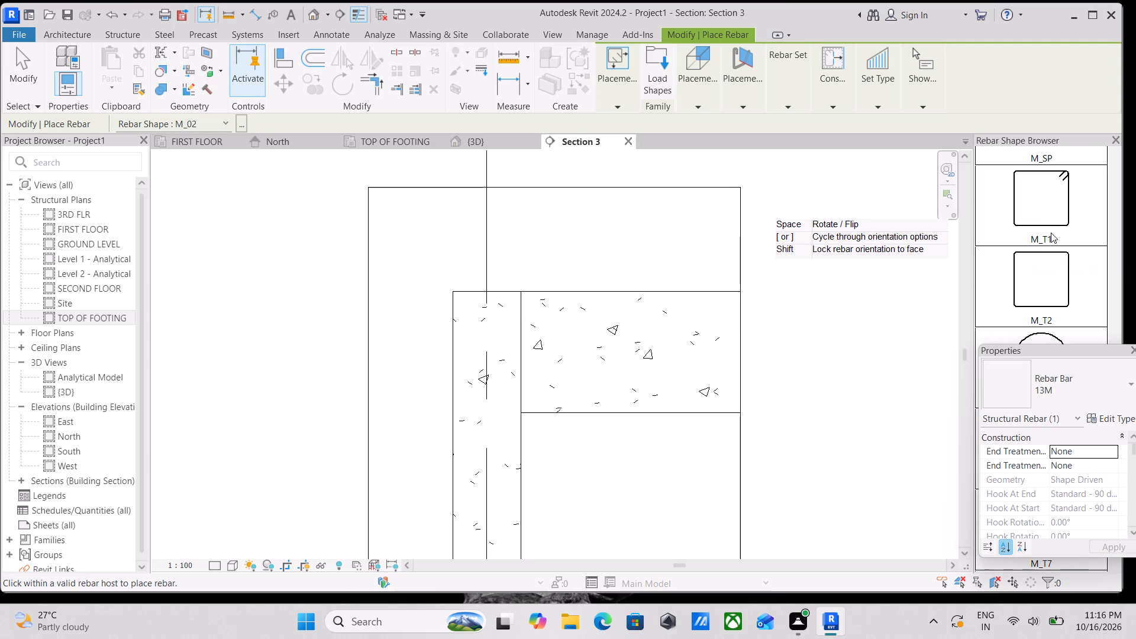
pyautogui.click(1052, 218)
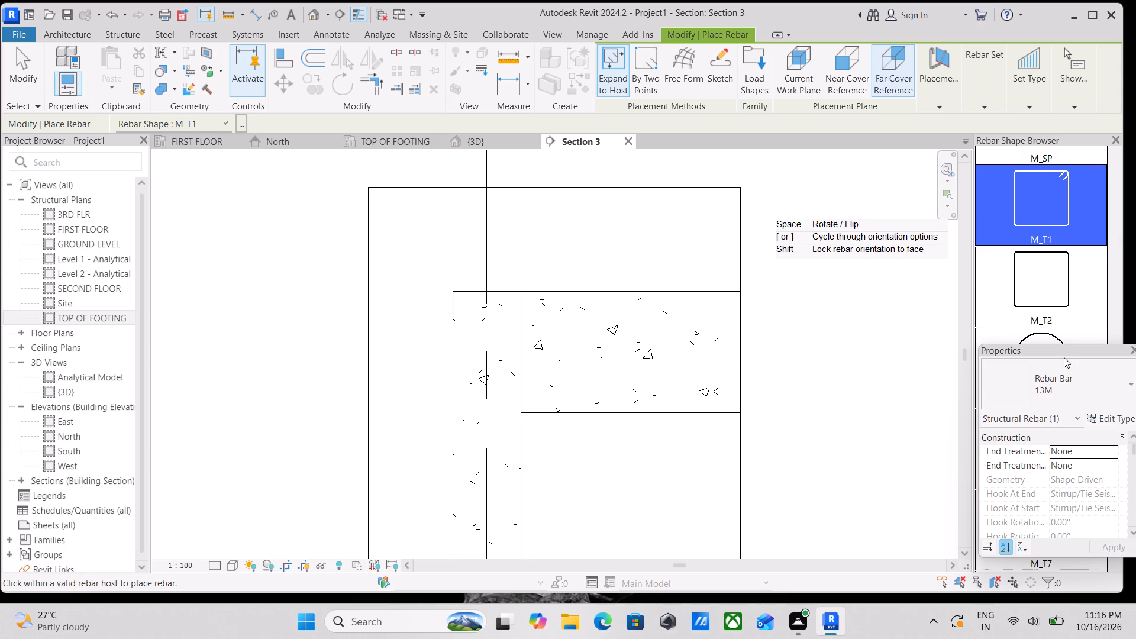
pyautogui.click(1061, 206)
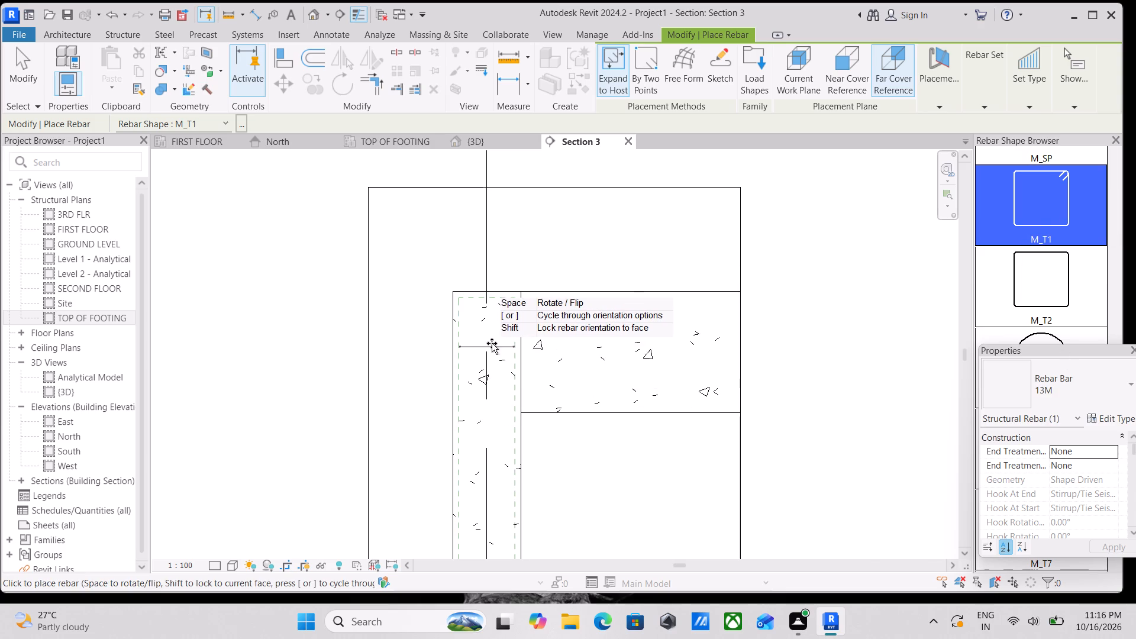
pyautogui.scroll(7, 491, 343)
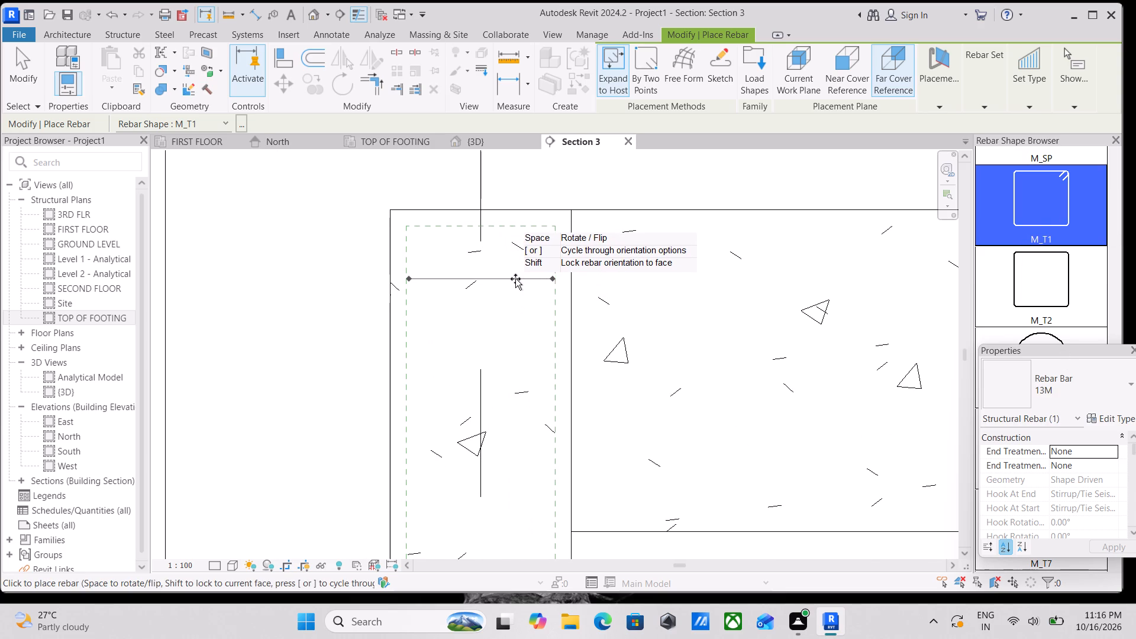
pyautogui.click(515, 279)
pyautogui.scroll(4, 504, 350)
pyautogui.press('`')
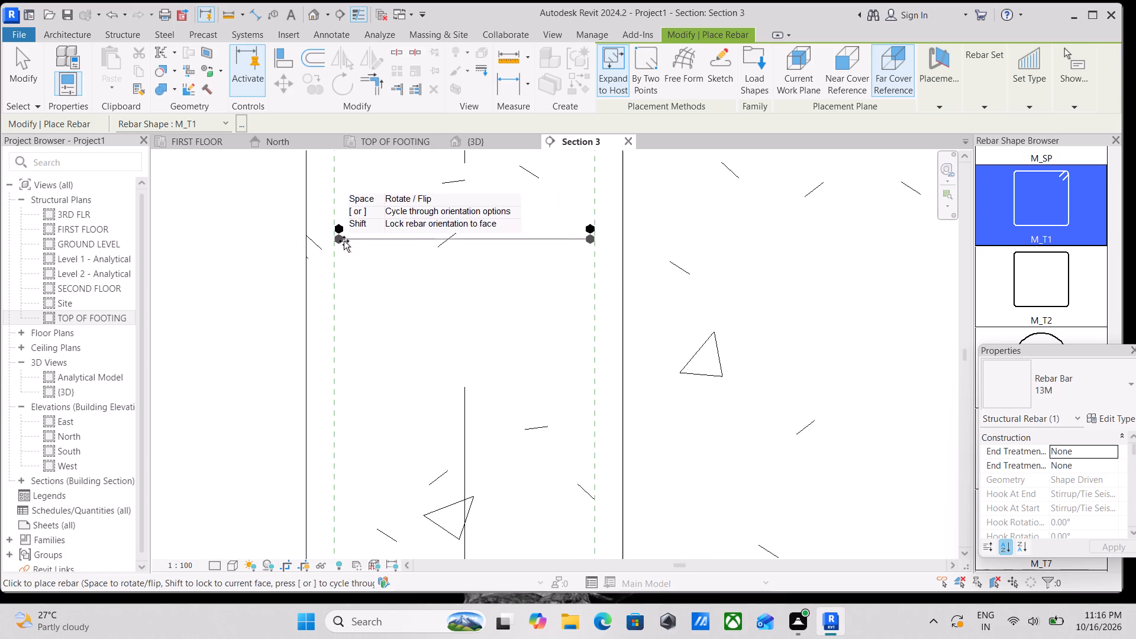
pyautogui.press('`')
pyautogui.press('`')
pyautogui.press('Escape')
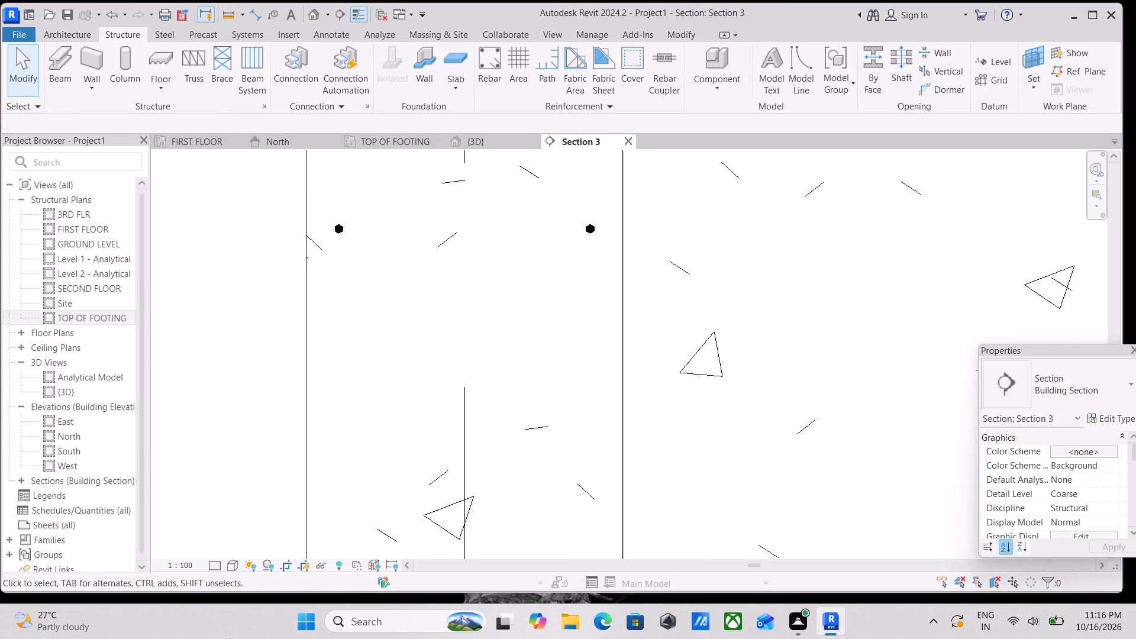
# Set the section view's detail level to Fine and its visual style to Wireframe.
pyautogui.click(230, 567)
pyautogui.click(254, 482)
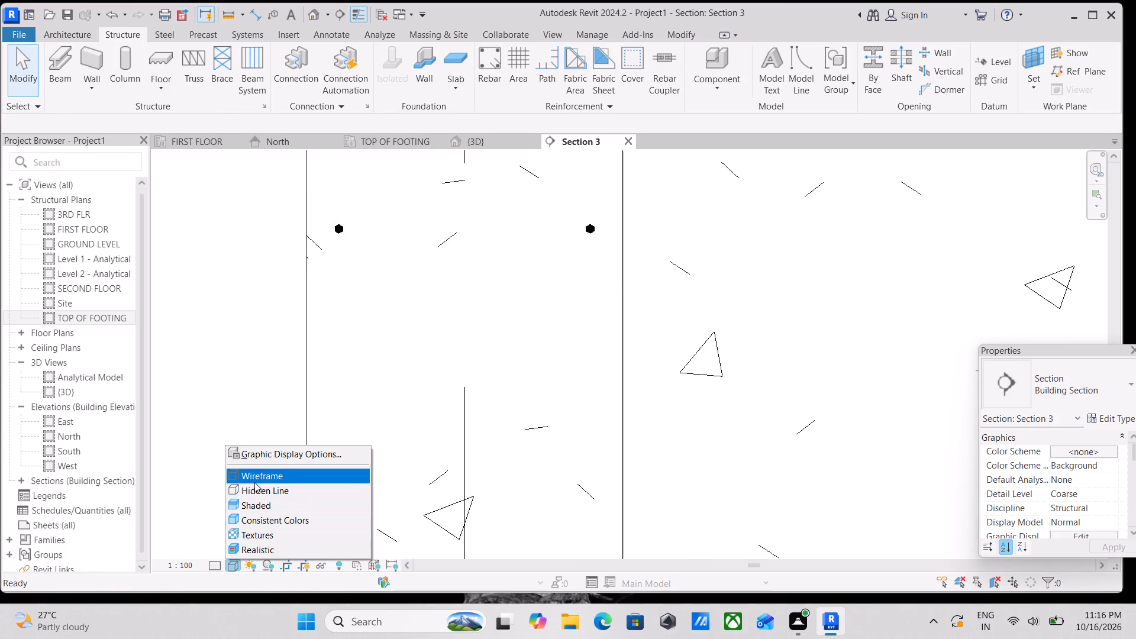
pyautogui.click(214, 566)
pyautogui.click(220, 548)
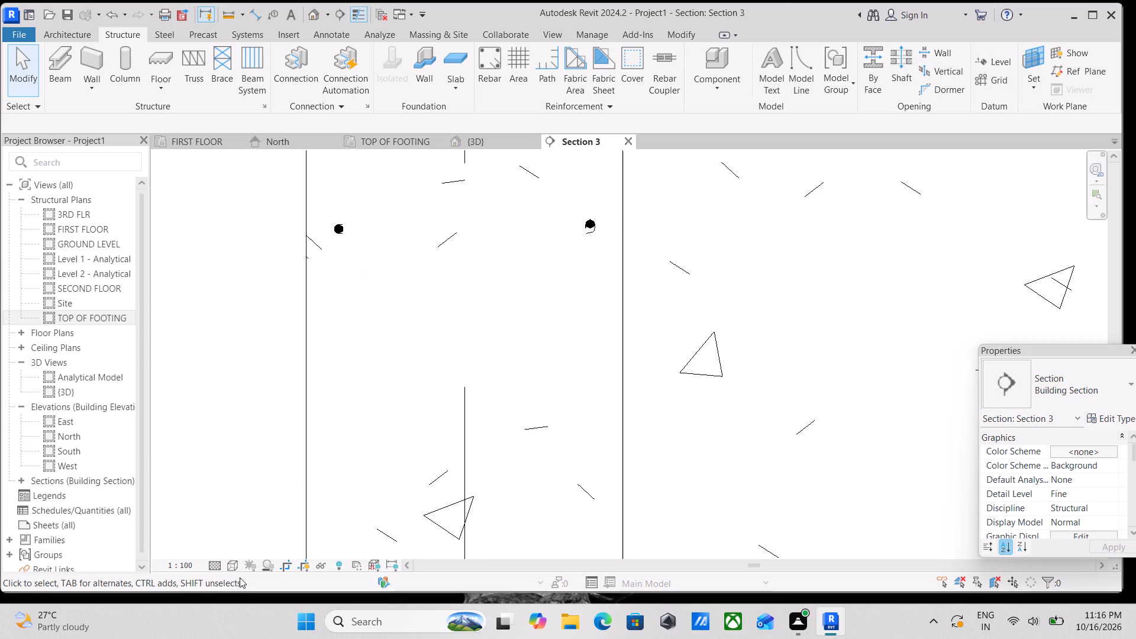
pyautogui.click(229, 569)
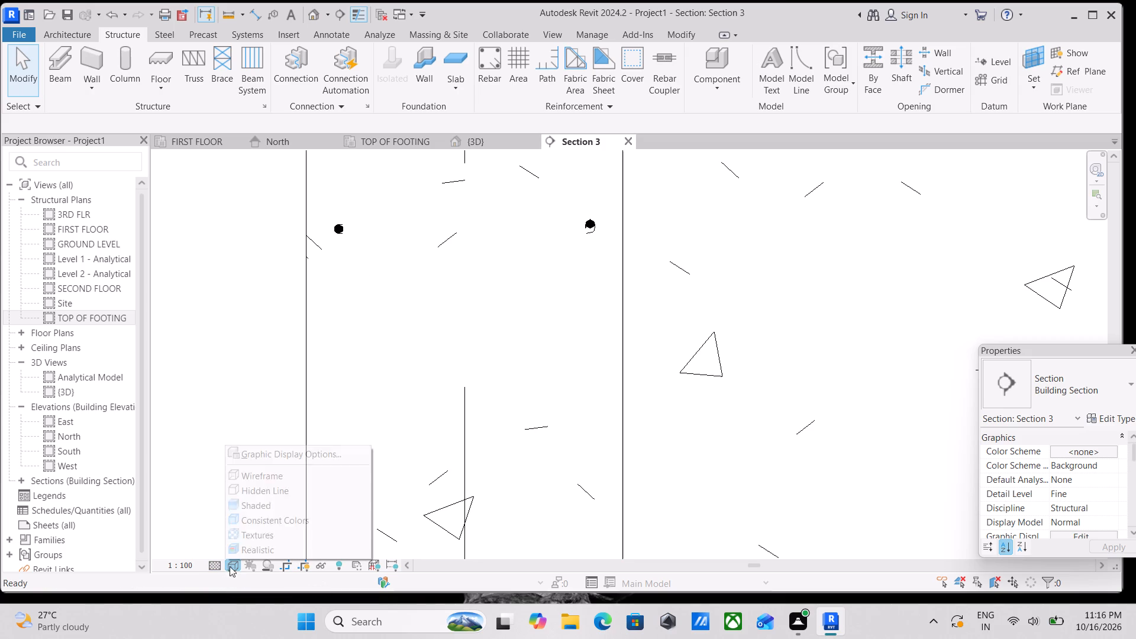
pyautogui.click(247, 477)
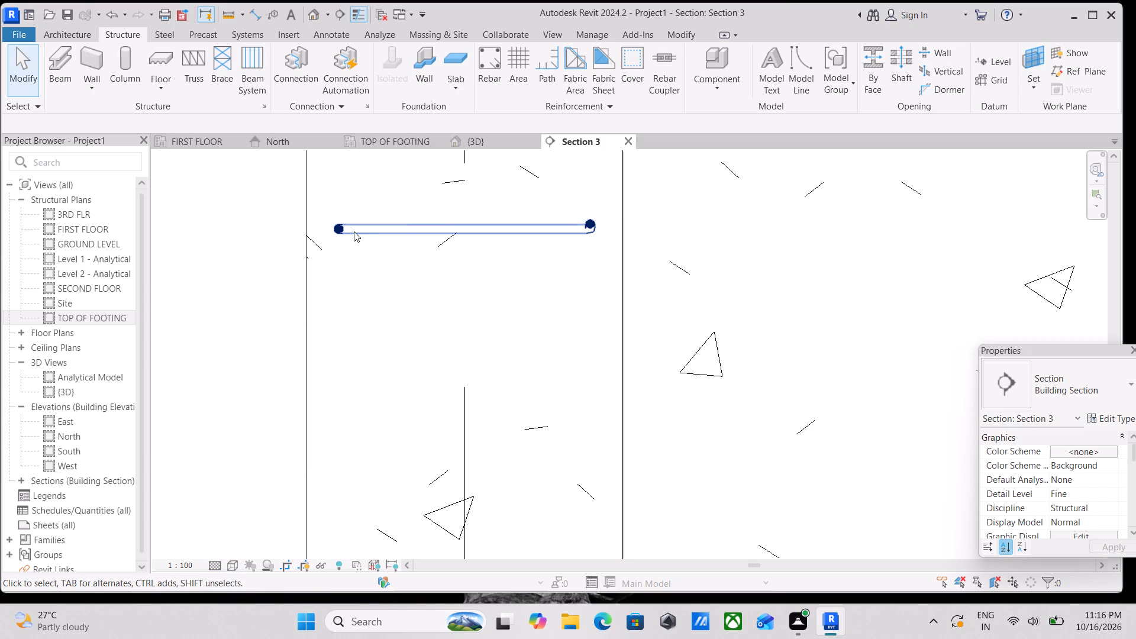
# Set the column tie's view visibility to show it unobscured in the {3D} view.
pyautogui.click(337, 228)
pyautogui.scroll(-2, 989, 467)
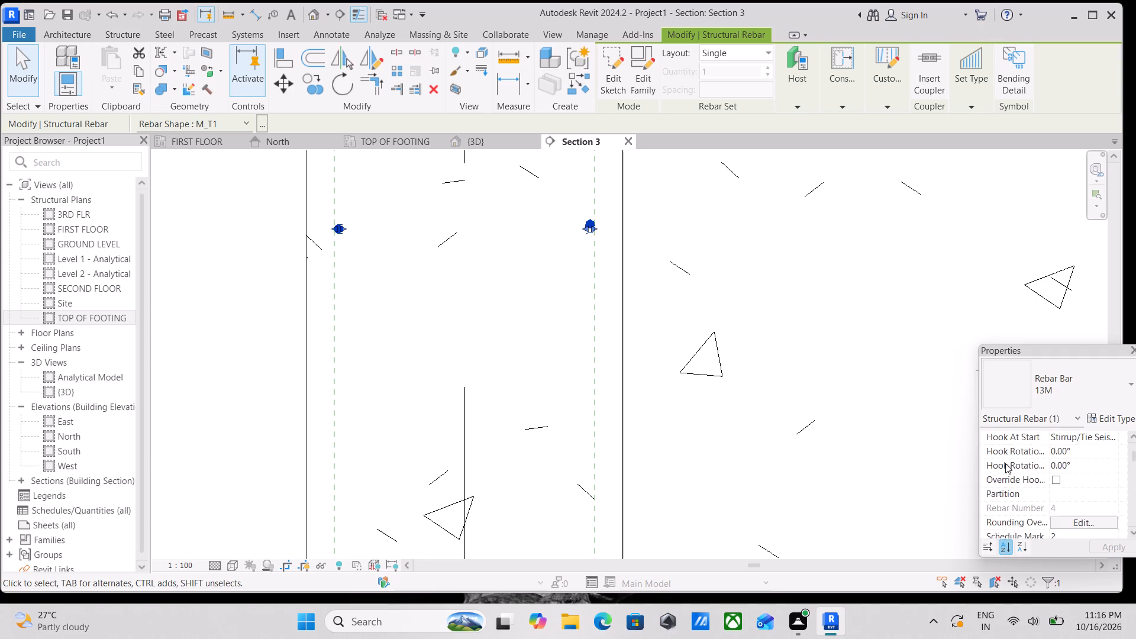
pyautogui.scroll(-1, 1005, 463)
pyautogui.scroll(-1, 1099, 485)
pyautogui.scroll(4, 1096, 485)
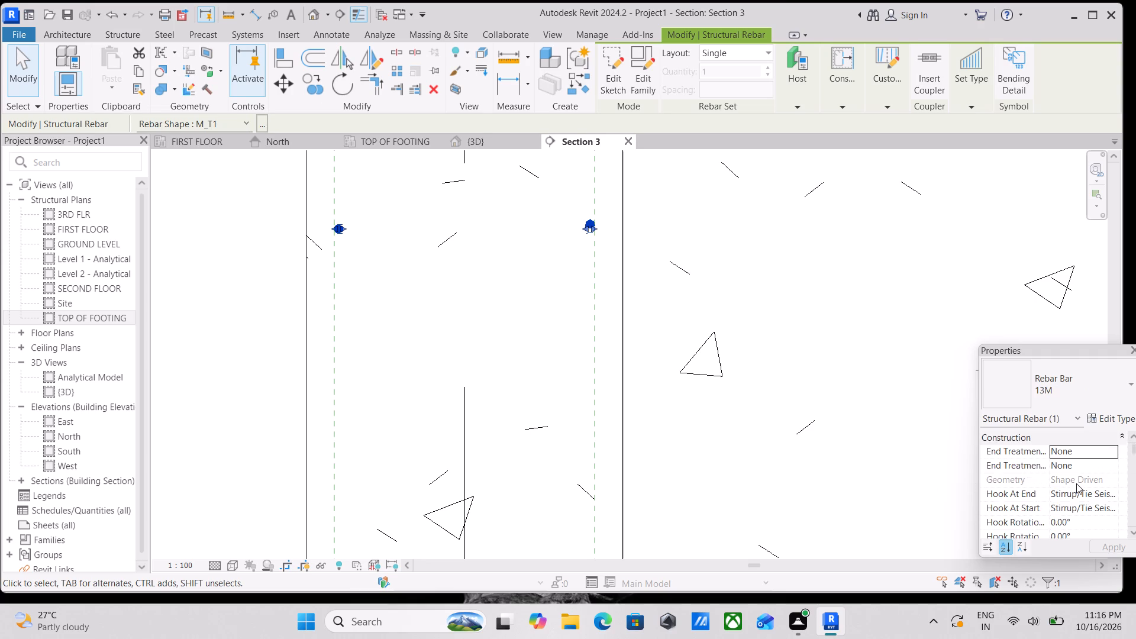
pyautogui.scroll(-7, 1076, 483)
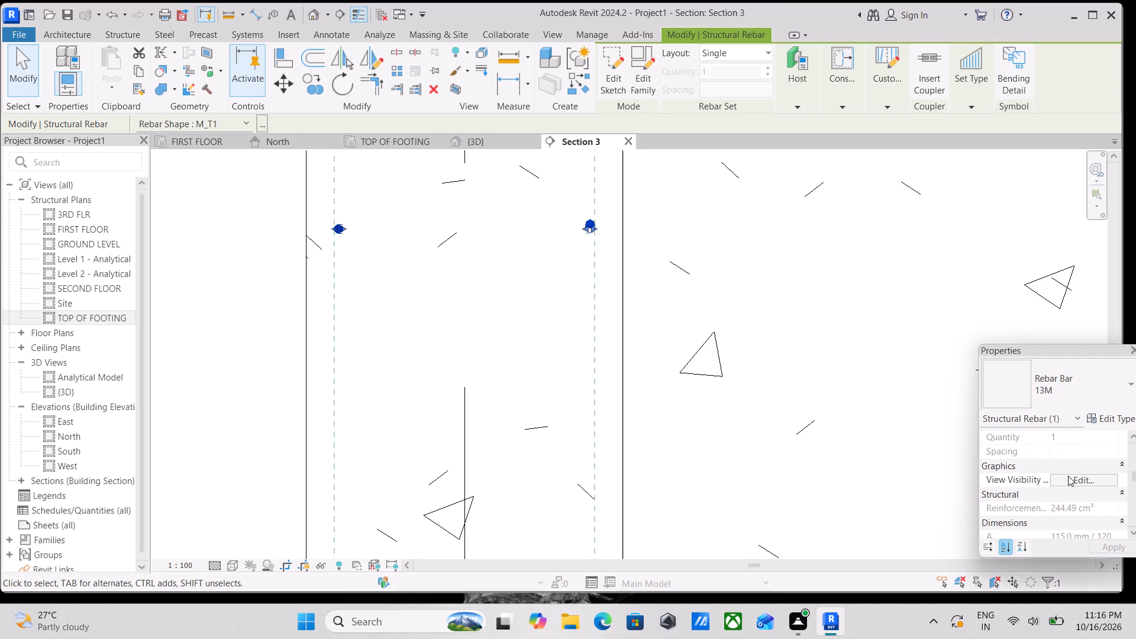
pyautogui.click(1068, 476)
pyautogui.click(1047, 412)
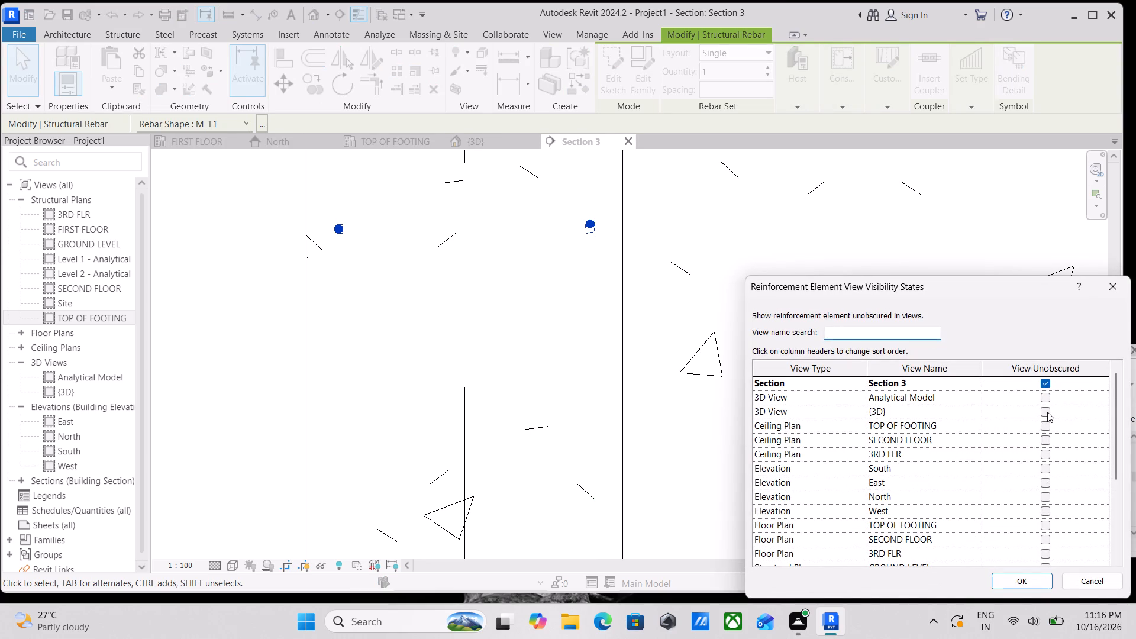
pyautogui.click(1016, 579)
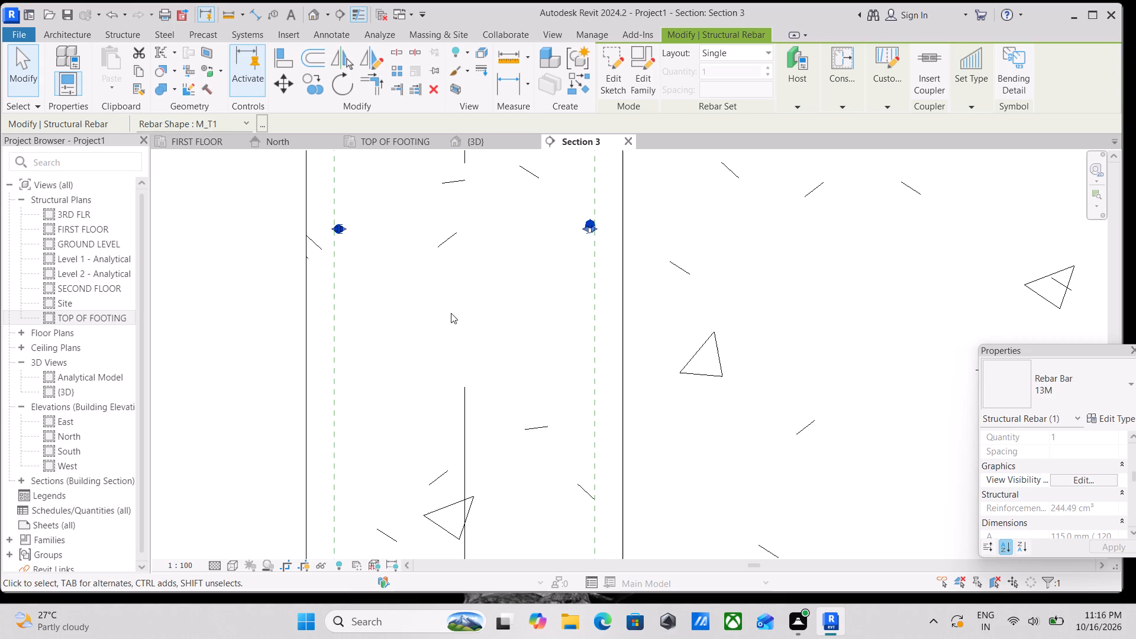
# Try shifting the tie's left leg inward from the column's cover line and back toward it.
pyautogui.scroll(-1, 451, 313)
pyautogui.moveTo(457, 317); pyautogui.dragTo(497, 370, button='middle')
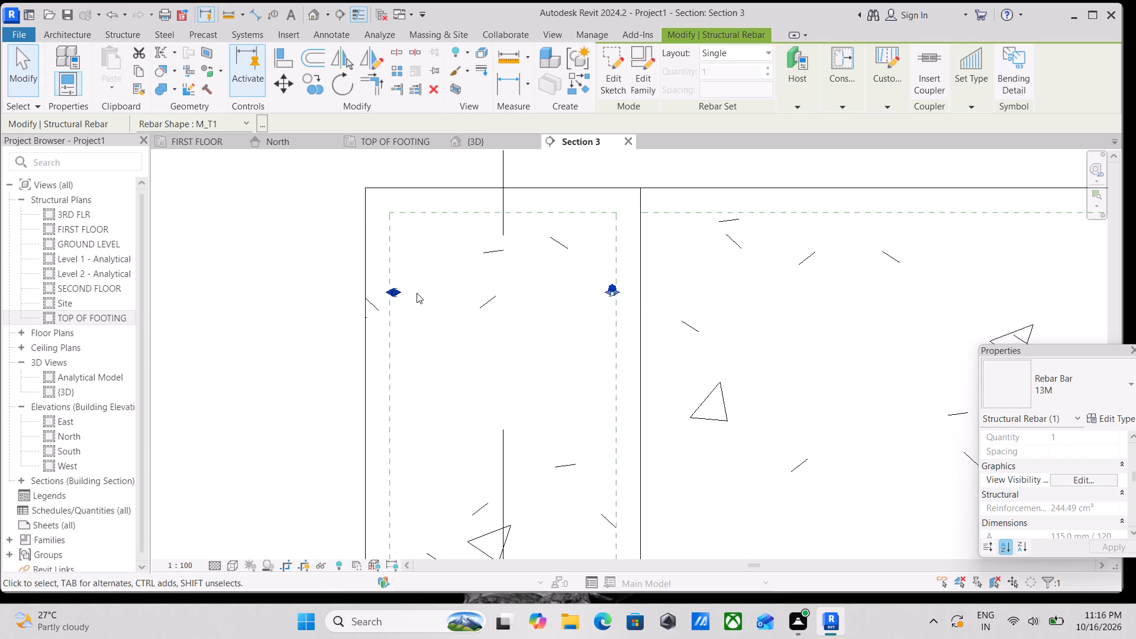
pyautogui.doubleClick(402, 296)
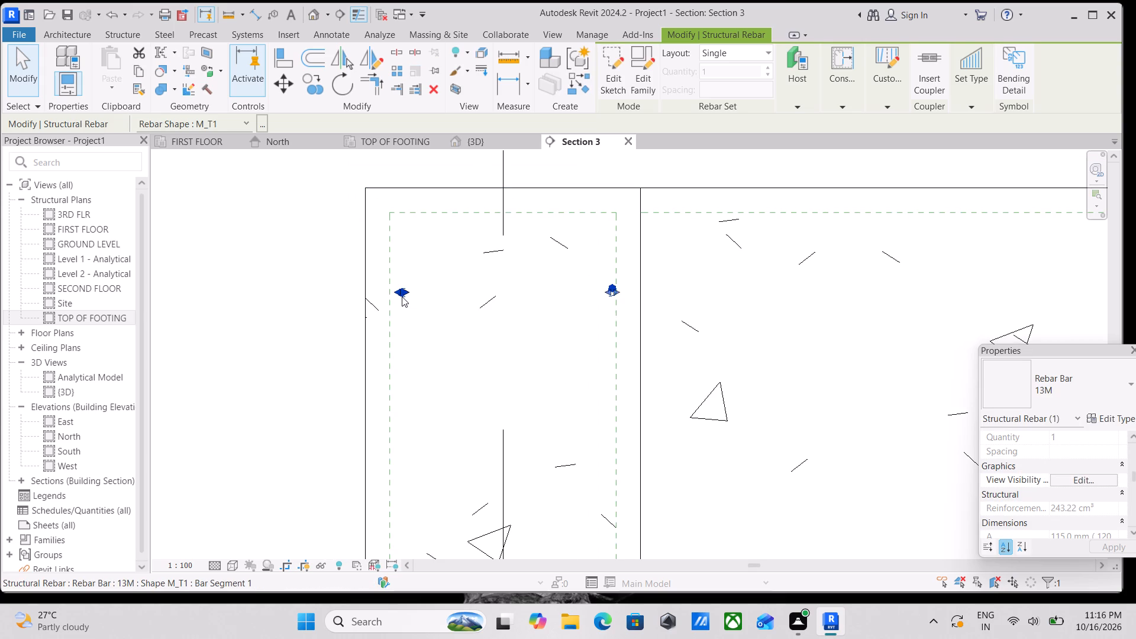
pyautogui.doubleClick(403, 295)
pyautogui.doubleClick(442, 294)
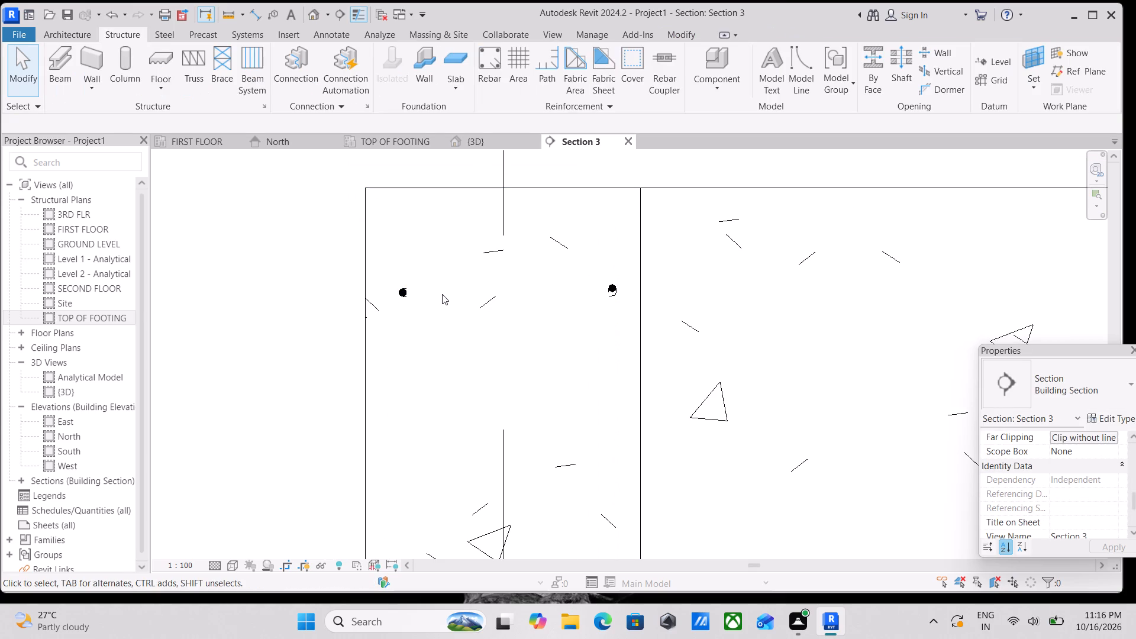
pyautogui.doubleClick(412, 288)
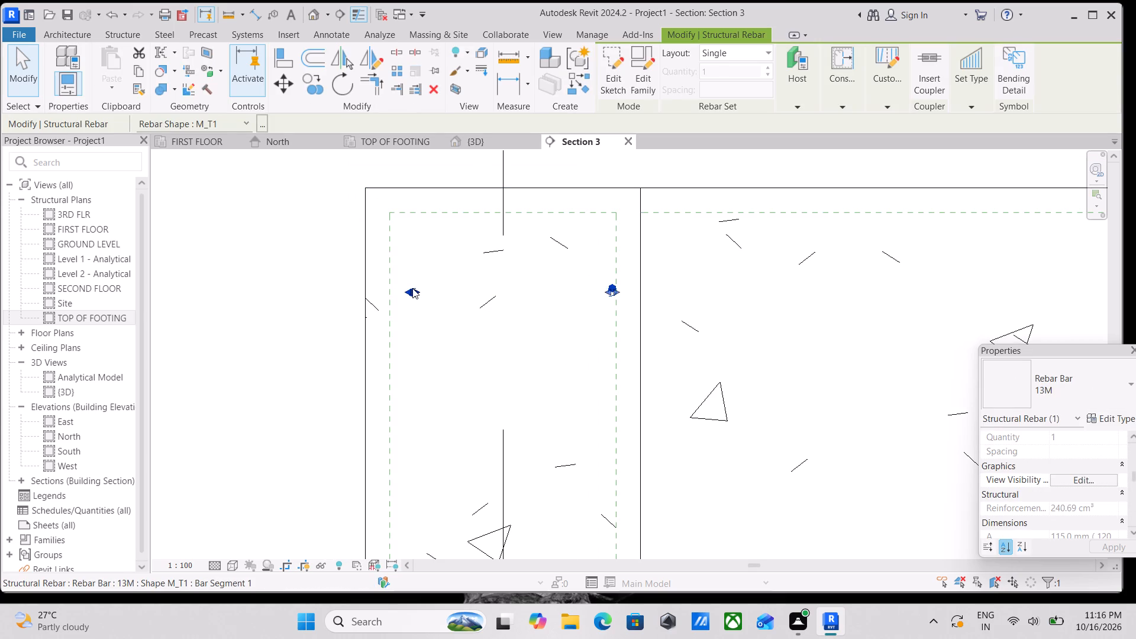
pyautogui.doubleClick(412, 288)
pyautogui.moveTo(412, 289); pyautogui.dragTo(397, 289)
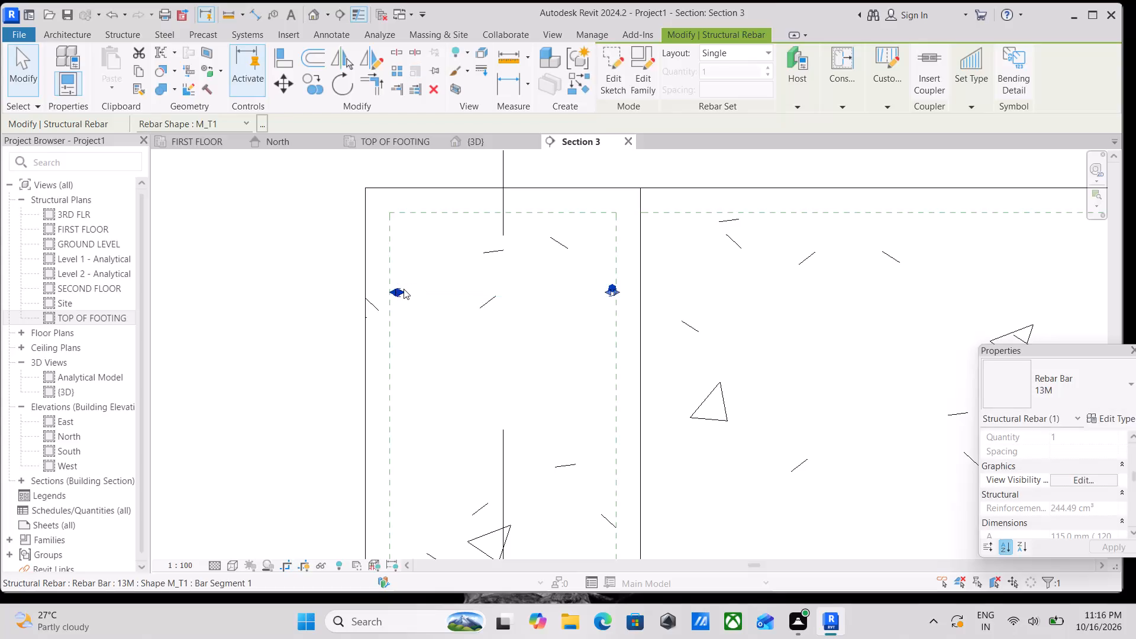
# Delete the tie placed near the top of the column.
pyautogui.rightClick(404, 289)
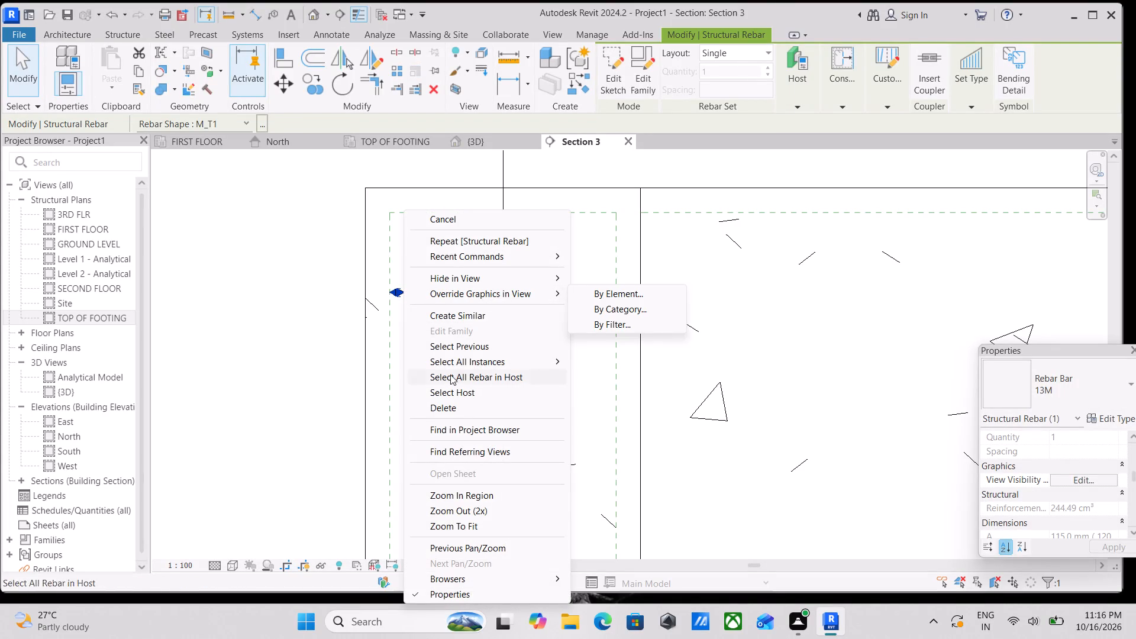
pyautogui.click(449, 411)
# Place a single 13M tie of shape M_T1 across the column just below its top, inside the cover.
pyautogui.scroll(-2, 459, 282)
pyautogui.moveTo(459, 282); pyautogui.dragTo(435, 283, button='middle')
pyautogui.scroll(-2, 447, 273)
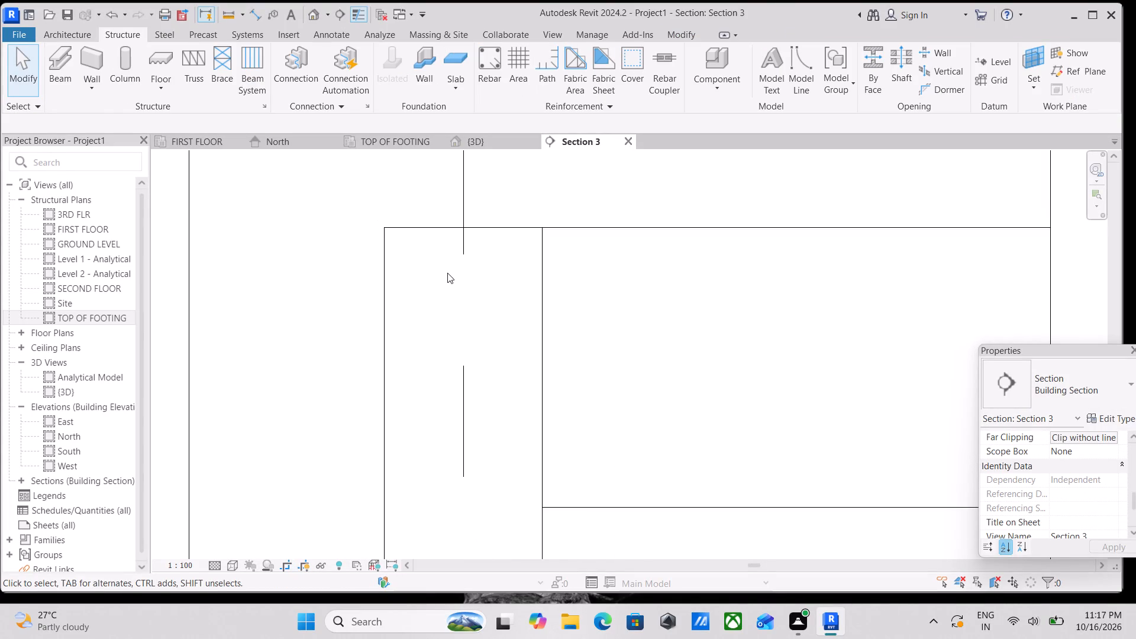
pyautogui.scroll(-1, 730, 334)
pyautogui.scroll(2, 964, 365)
pyautogui.scroll(-2, 345, 319)
pyautogui.moveTo(345, 319); pyautogui.dragTo(491, 231, button='middle')
pyautogui.scroll(-1, 508, 260)
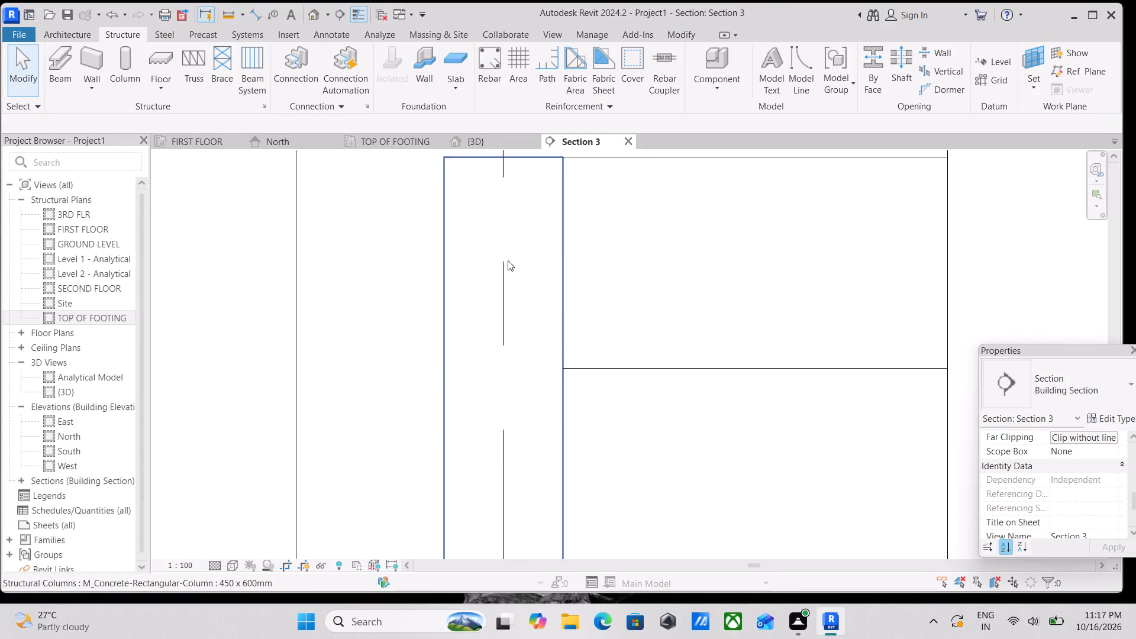
pyautogui.scroll(-2, 508, 260)
pyautogui.moveTo(508, 260); pyautogui.dragTo(573, 158, button='middle')
pyautogui.moveTo(573, 161); pyautogui.dragTo(547, 247, button='middle')
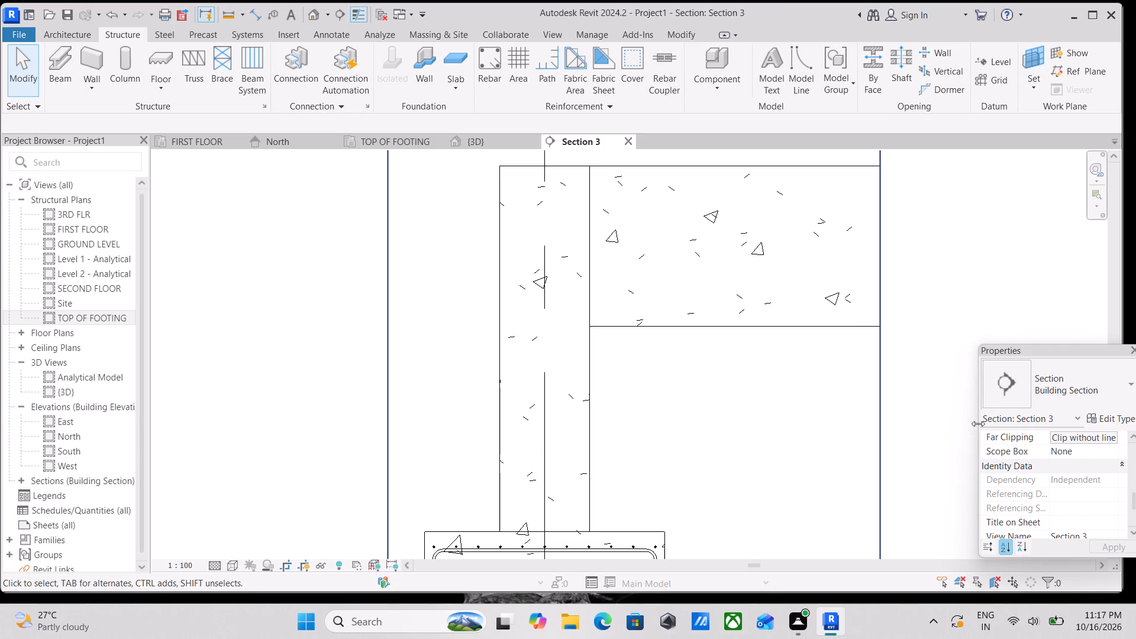
pyautogui.moveTo(438, 214); pyautogui.dragTo(357, 233, button='middle')
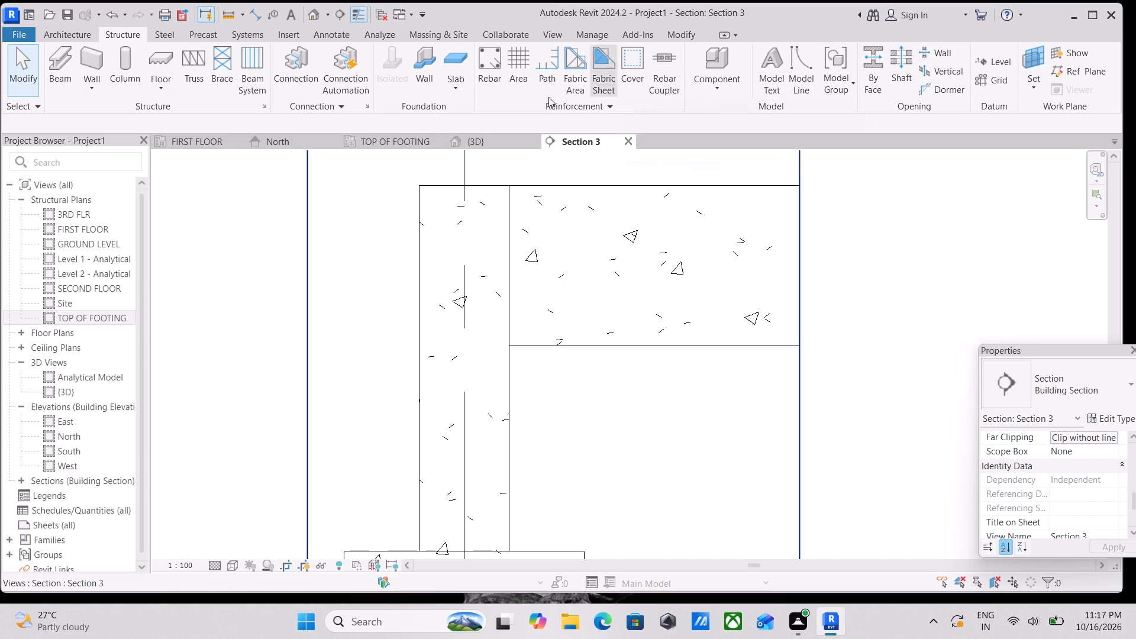
pyautogui.click(489, 75)
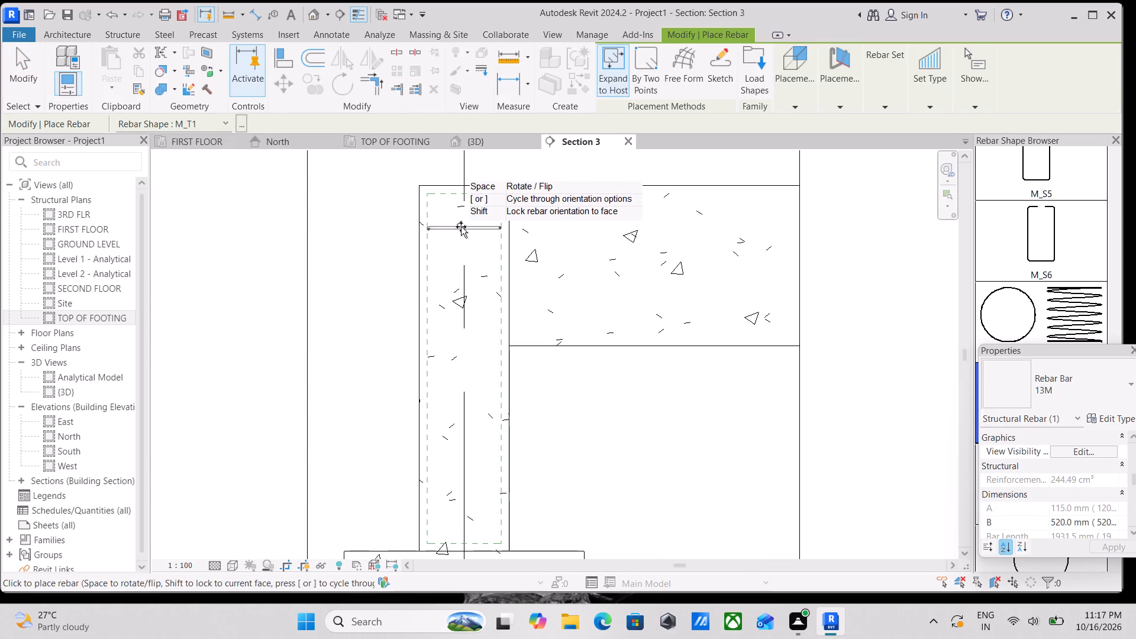
pyautogui.scroll(3, 461, 227)
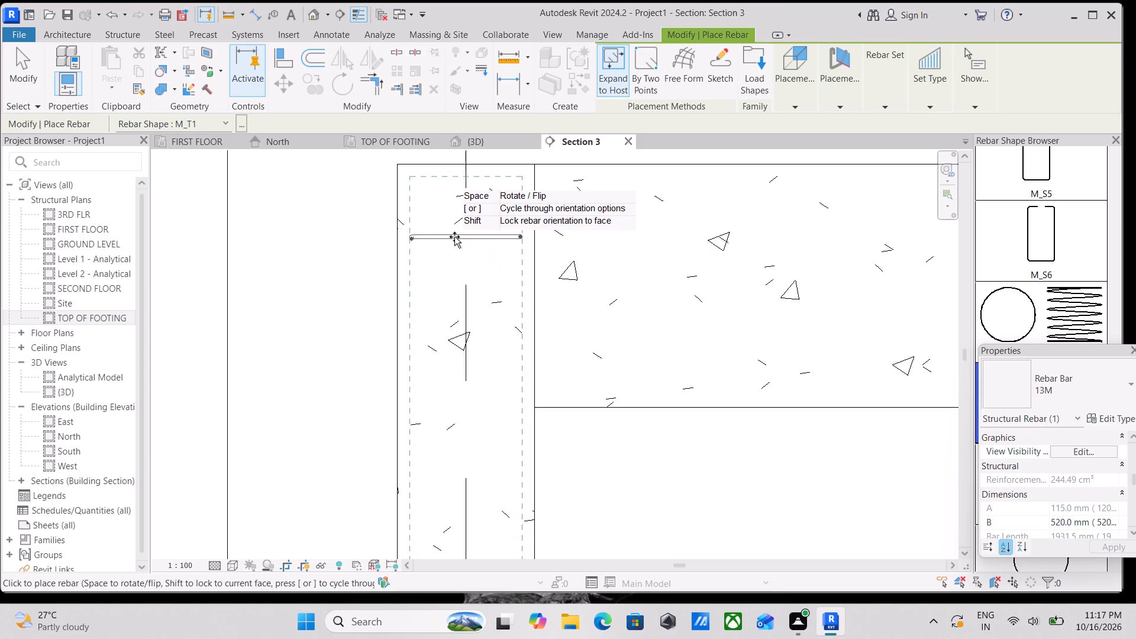
pyautogui.click(454, 237)
pyautogui.scroll(3, 502, 239)
pyautogui.press('`')
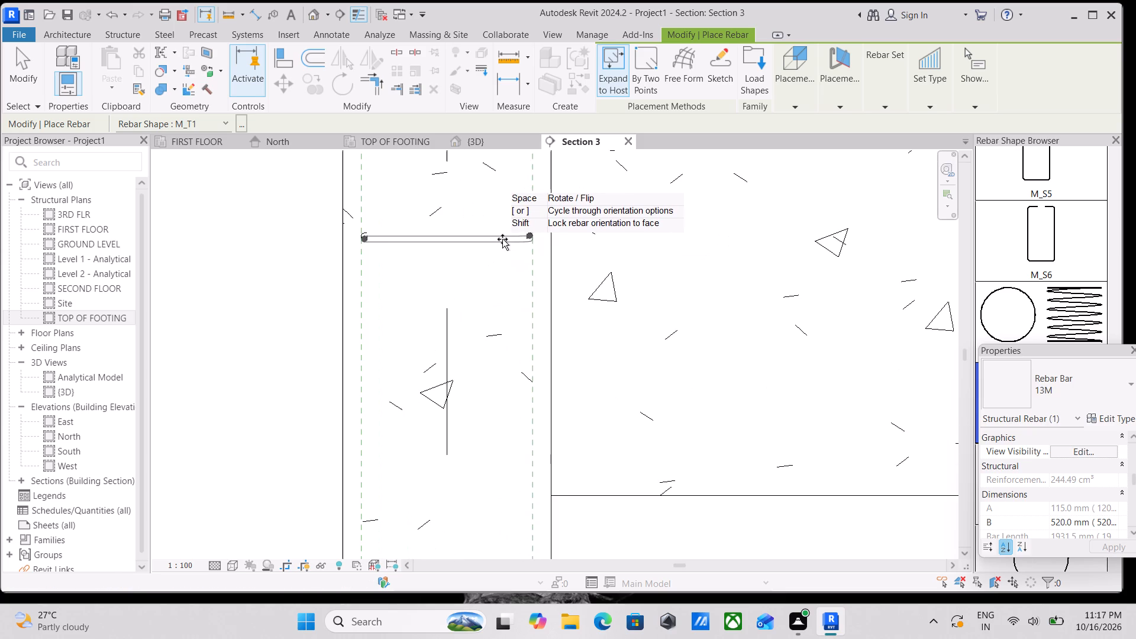
pyautogui.press('Escape')
pyautogui.press('Escape')
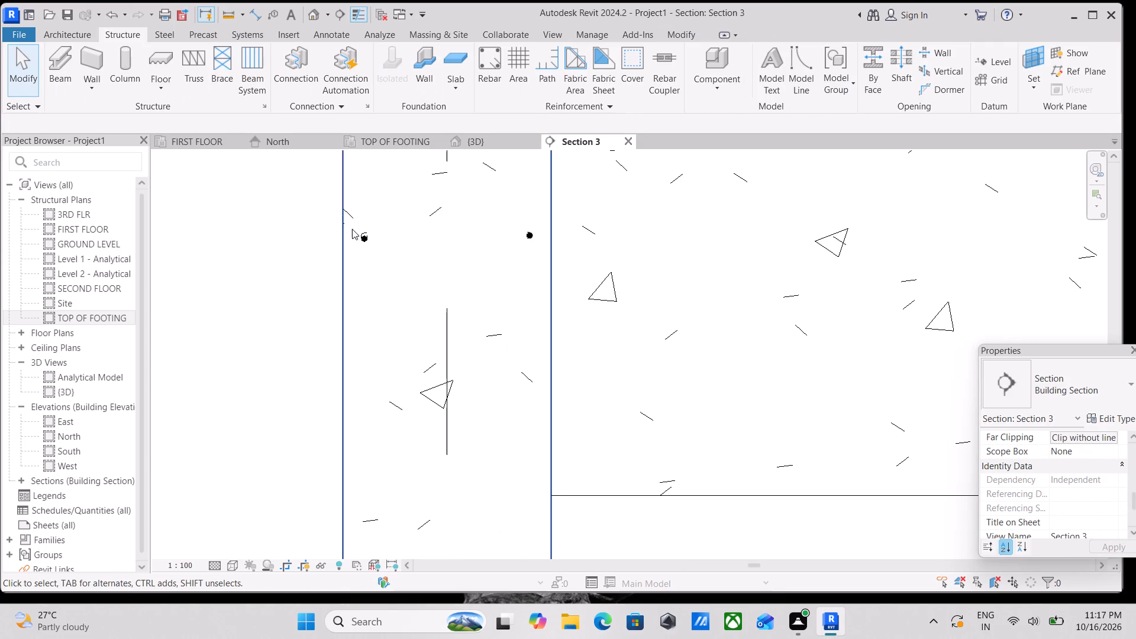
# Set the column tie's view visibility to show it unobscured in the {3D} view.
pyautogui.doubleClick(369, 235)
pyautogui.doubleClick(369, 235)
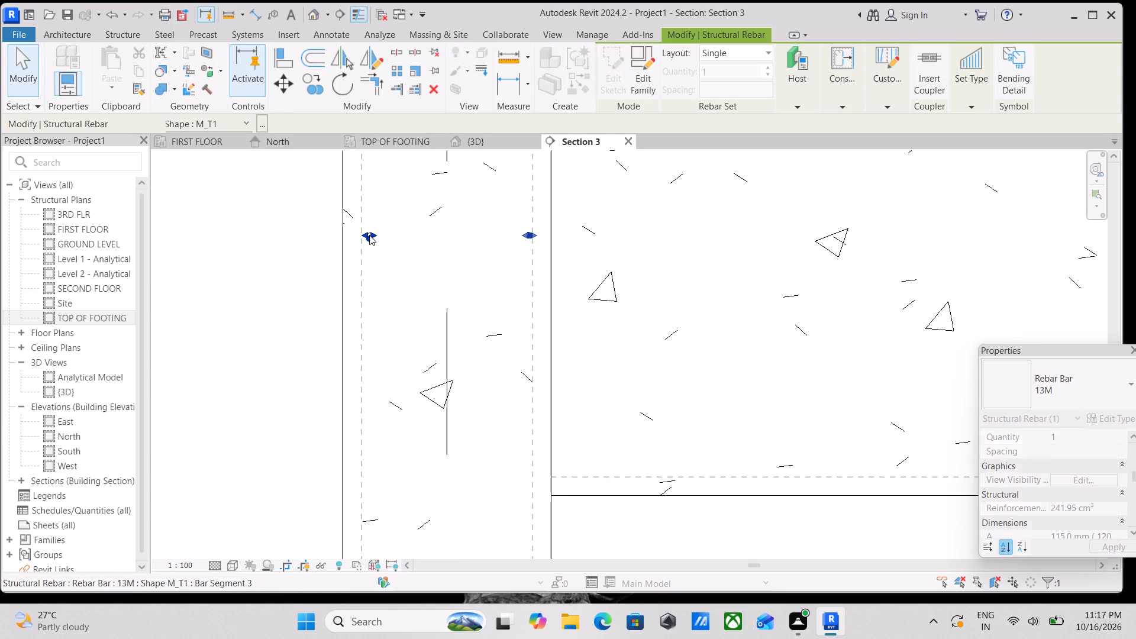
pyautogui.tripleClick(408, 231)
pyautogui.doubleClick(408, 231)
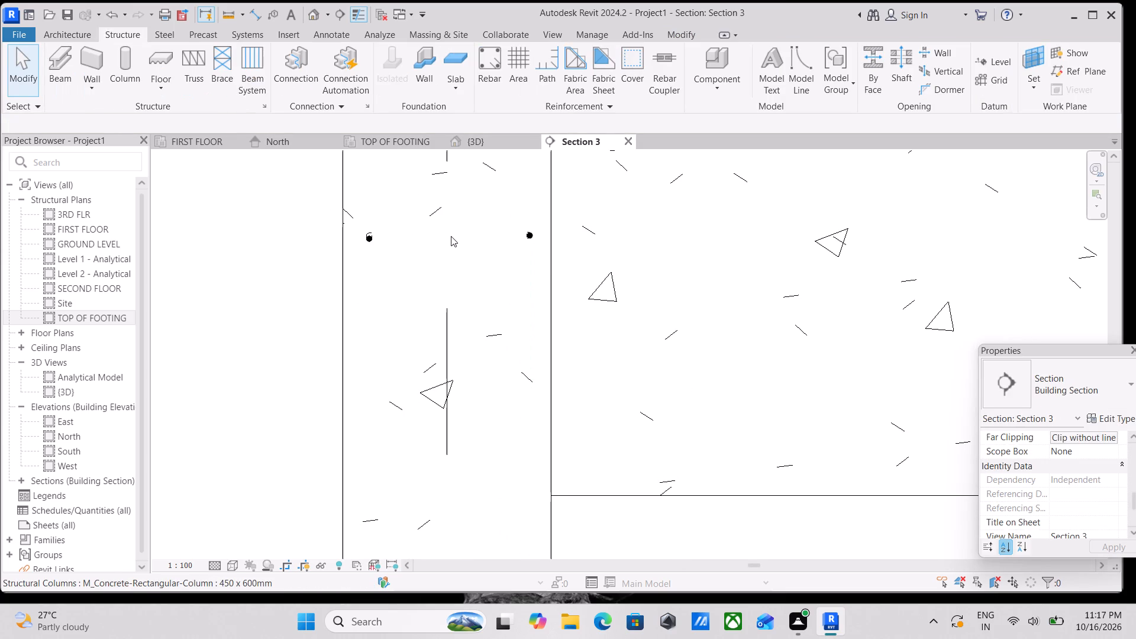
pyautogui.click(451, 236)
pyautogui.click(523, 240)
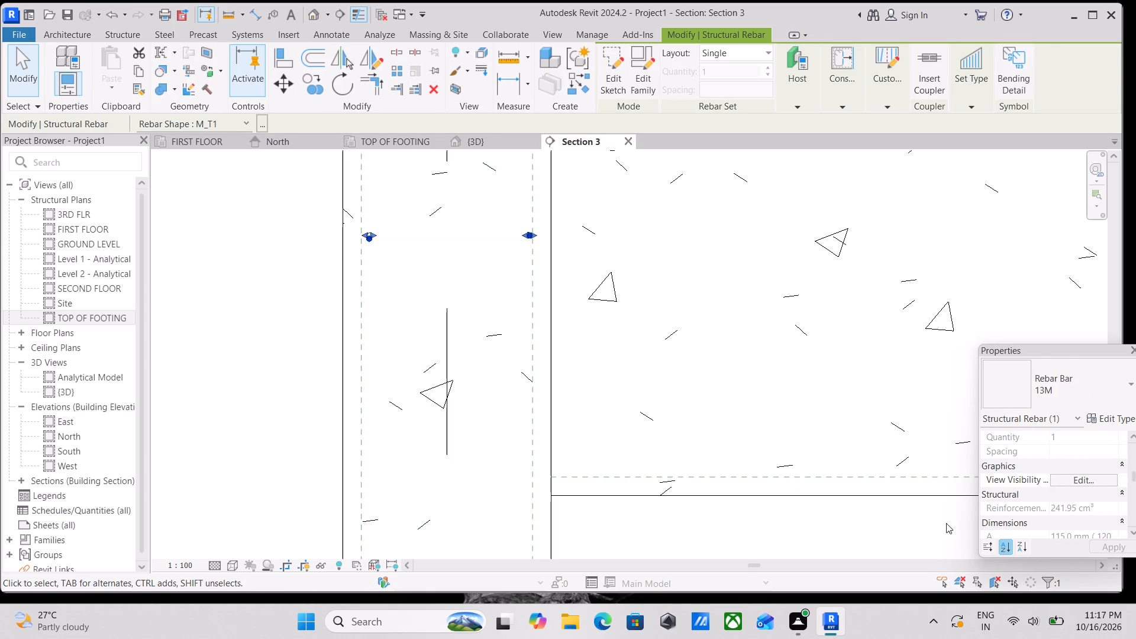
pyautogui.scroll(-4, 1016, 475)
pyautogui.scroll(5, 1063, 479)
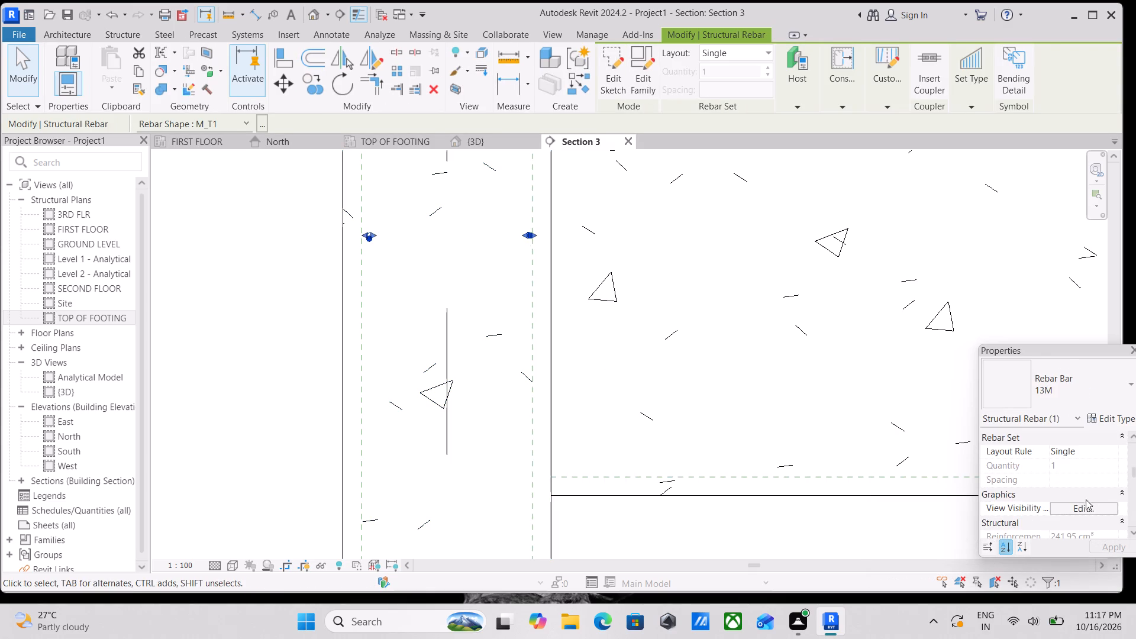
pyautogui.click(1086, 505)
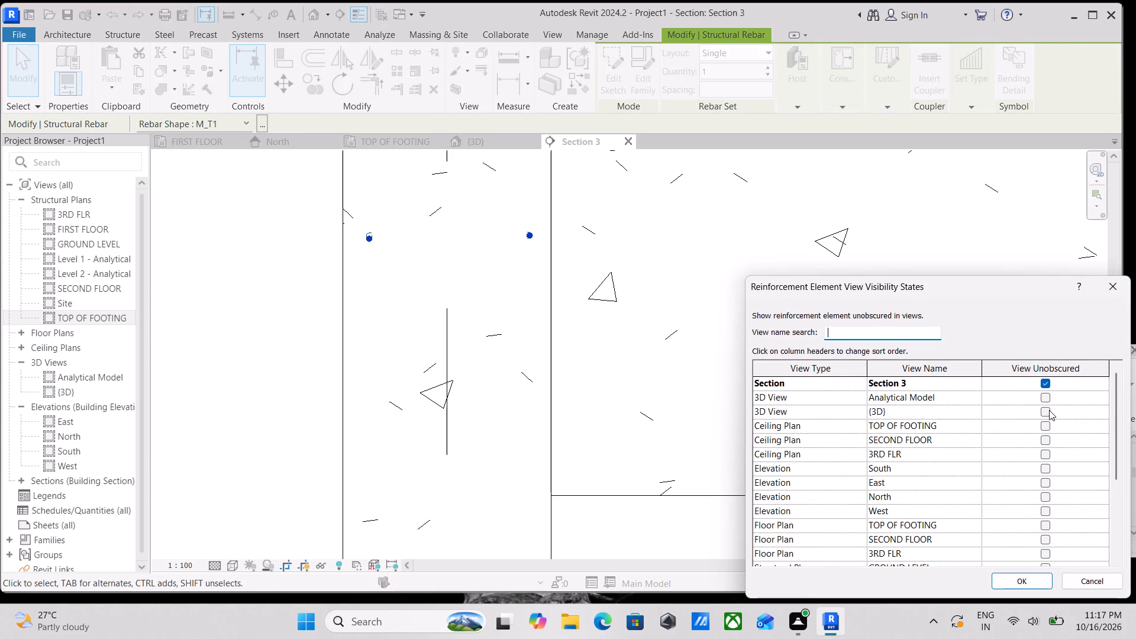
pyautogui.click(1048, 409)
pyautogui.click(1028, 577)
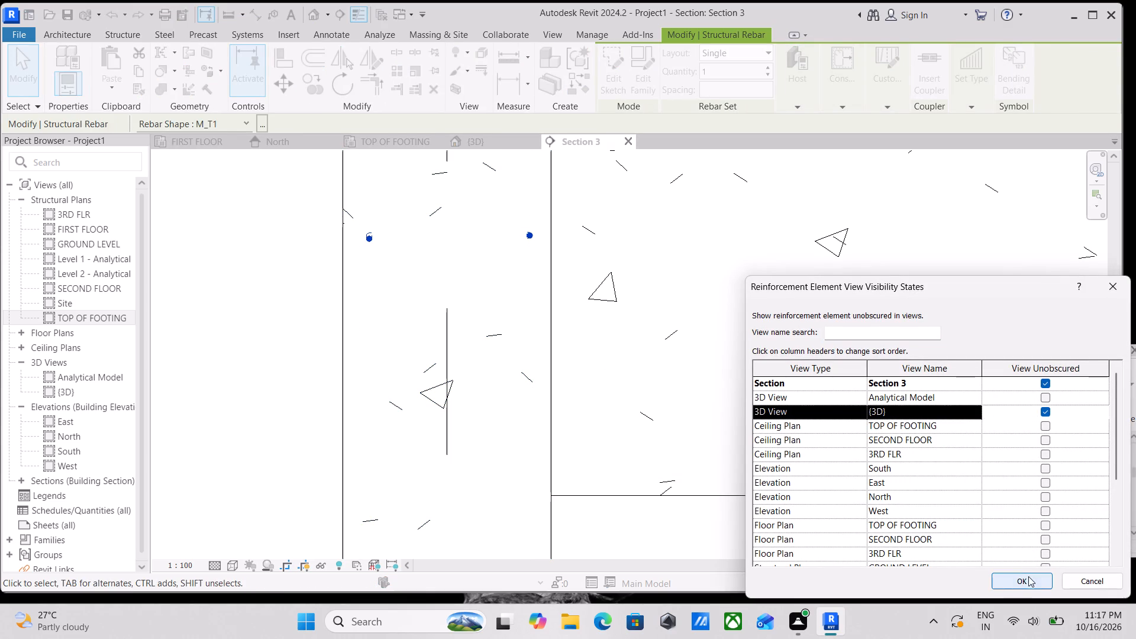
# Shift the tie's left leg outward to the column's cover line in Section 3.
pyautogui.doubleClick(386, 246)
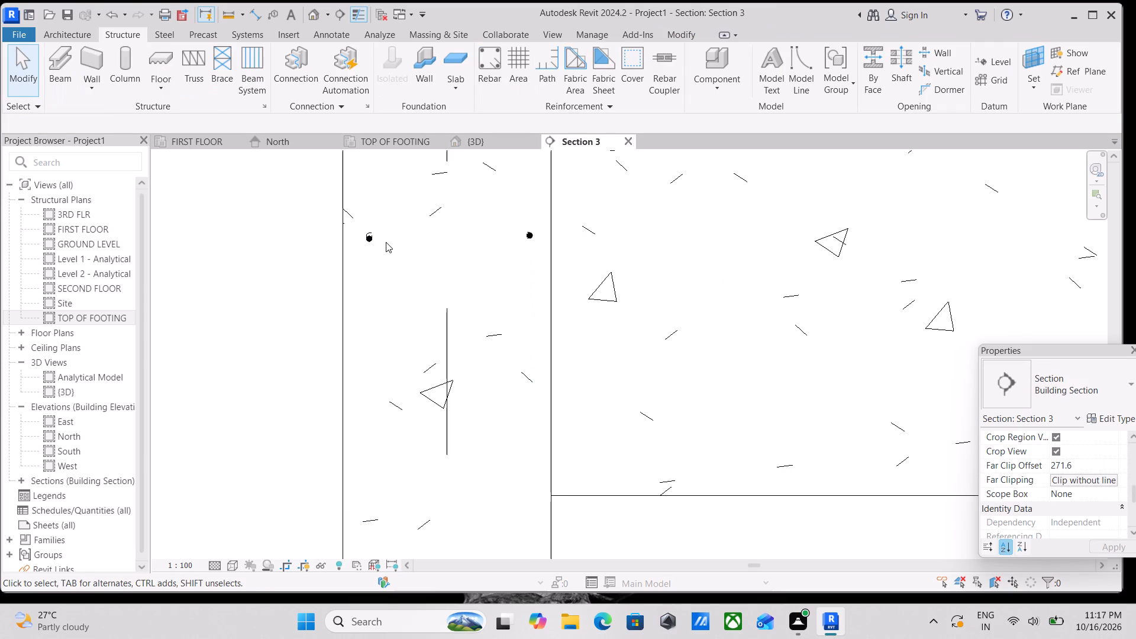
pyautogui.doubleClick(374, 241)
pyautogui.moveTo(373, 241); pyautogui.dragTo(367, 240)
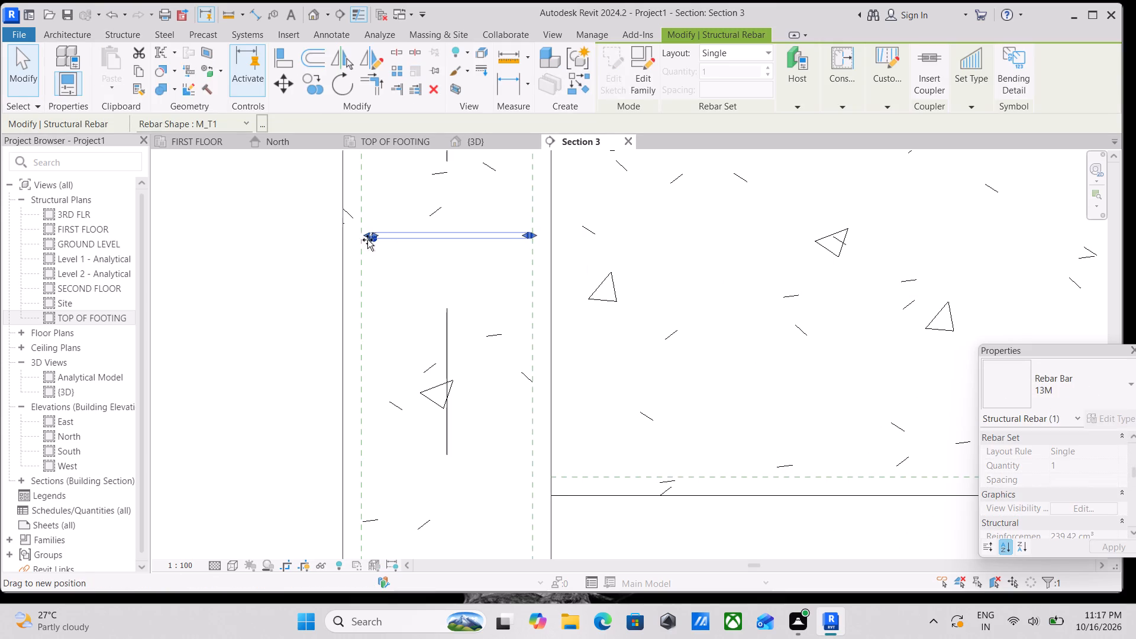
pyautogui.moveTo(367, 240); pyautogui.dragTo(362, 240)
# Examine how the tie sits near the top of the column in the {3D} view.
pyautogui.scroll(-2, 456, 236)
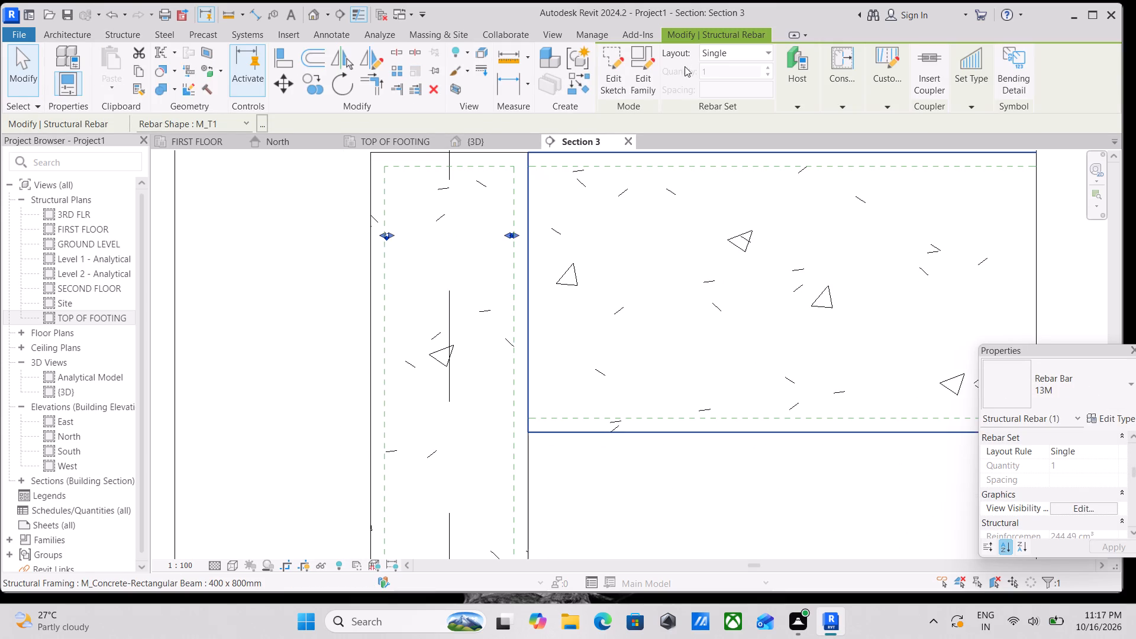
pyautogui.scroll(-4, 696, 107)
pyautogui.scroll(-5, 628, 317)
pyautogui.keyDown('shift'); pyautogui.moveTo(596, 292); pyautogui.dragTo(654, 388, button='middle'); pyautogui.keyUp('shift')
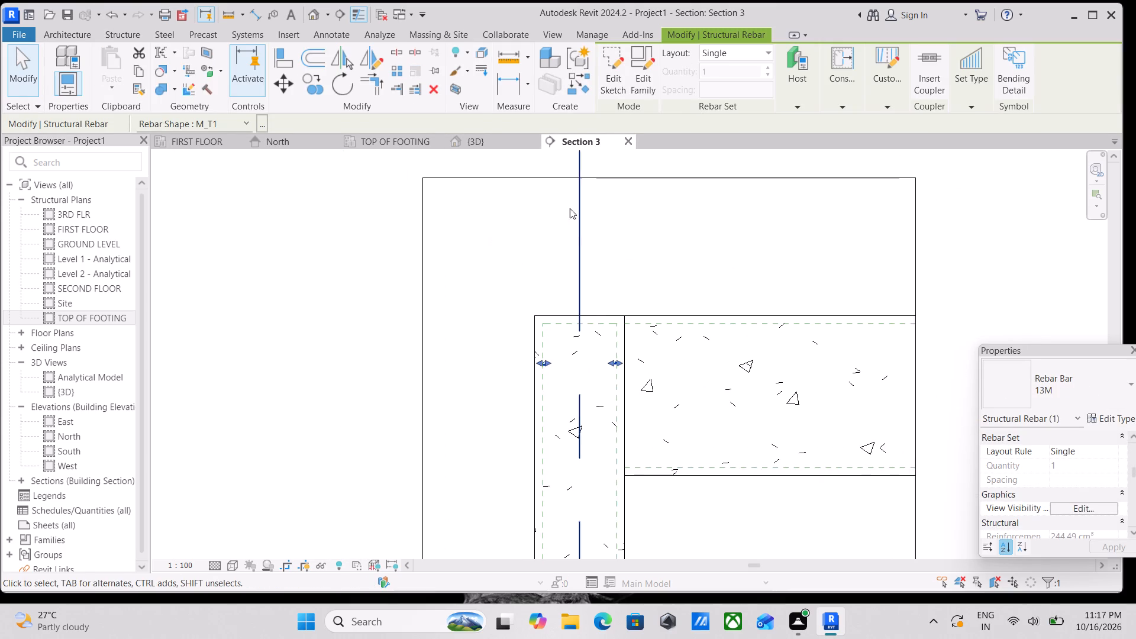
pyautogui.click(475, 146)
pyautogui.scroll(-3, 692, 365)
pyautogui.keyDown('shift'); pyautogui.moveTo(751, 406); pyautogui.dragTo(618, 159, button='middle'); pyautogui.keyUp('shift')
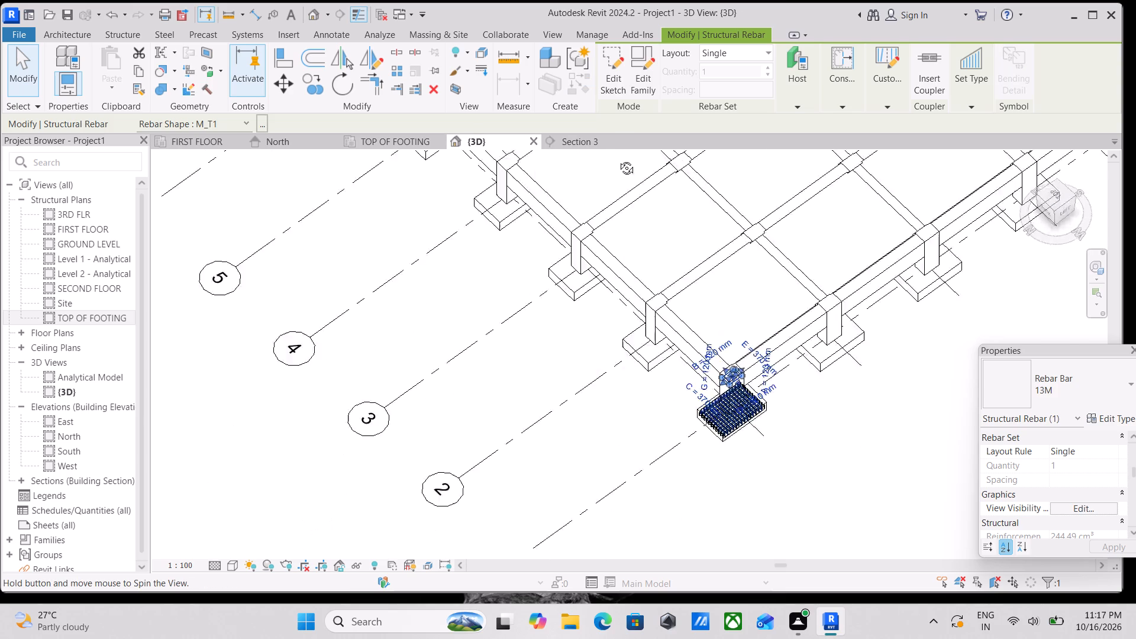
pyautogui.keyDown('shift'); pyautogui.moveTo(618, 159); pyautogui.dragTo(629, 45, button='middle'); pyautogui.keyUp('shift')
pyautogui.keyDown('shift'); pyautogui.moveTo(698, 280); pyautogui.dragTo(676, 222, button='middle'); pyautogui.keyUp('shift')
pyautogui.scroll(5, 762, 347)
pyautogui.scroll(-1, 764, 396)
pyautogui.scroll(4, 734, 415)
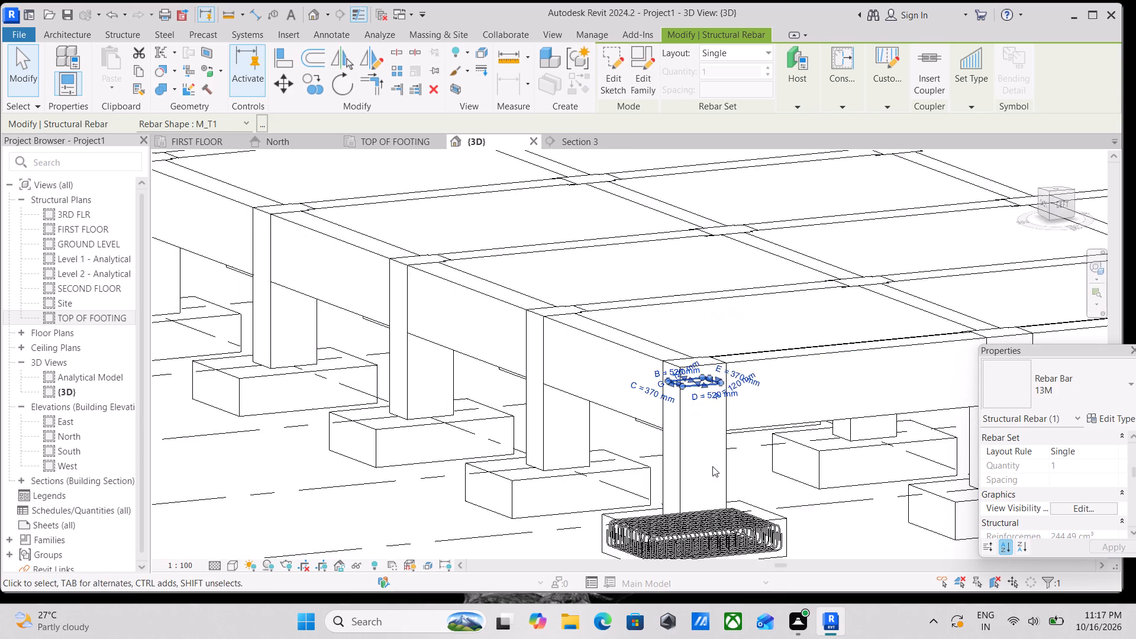
pyautogui.press('Escape')
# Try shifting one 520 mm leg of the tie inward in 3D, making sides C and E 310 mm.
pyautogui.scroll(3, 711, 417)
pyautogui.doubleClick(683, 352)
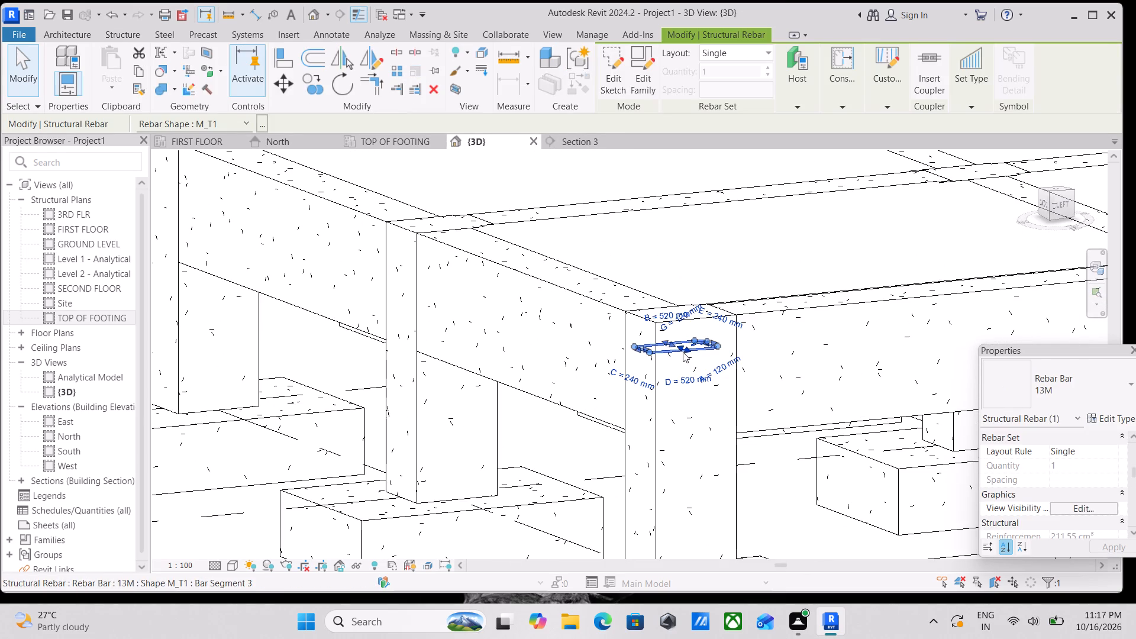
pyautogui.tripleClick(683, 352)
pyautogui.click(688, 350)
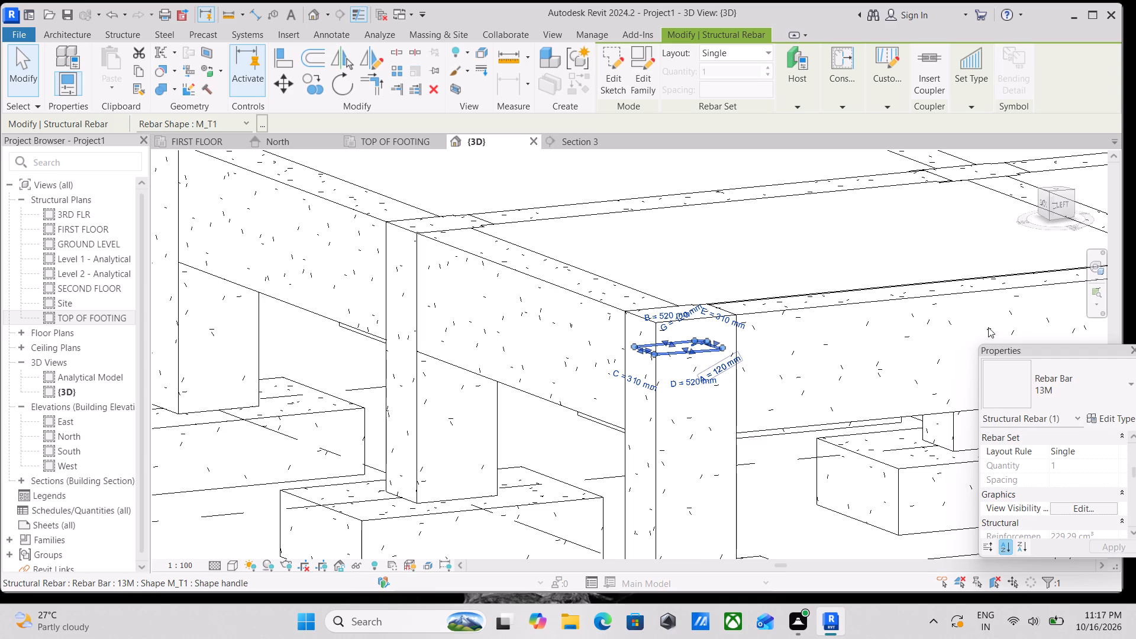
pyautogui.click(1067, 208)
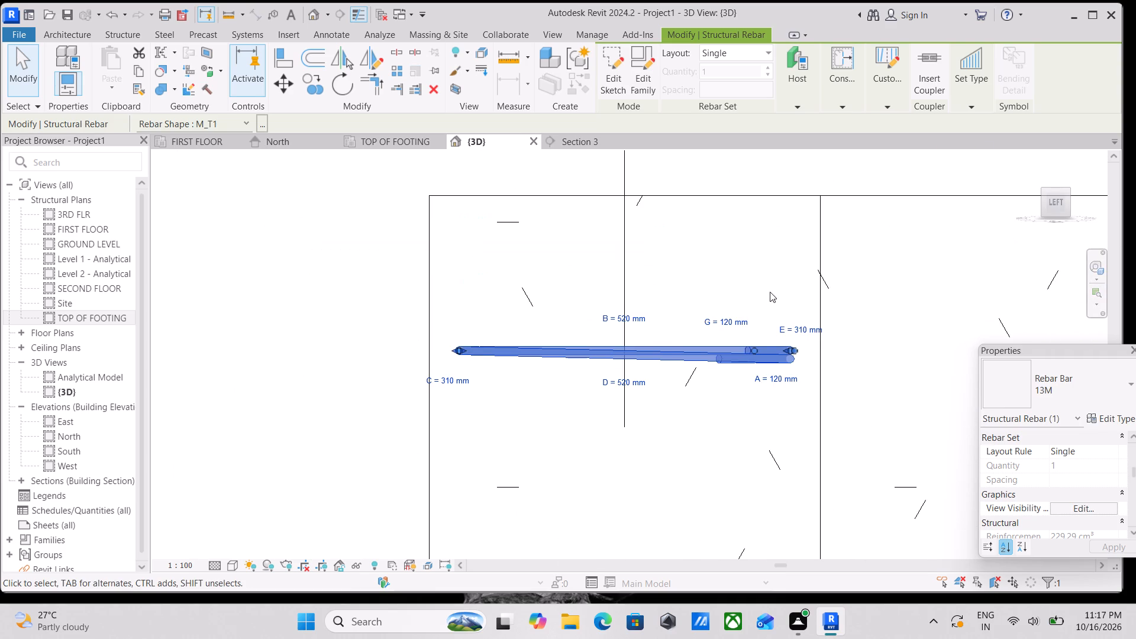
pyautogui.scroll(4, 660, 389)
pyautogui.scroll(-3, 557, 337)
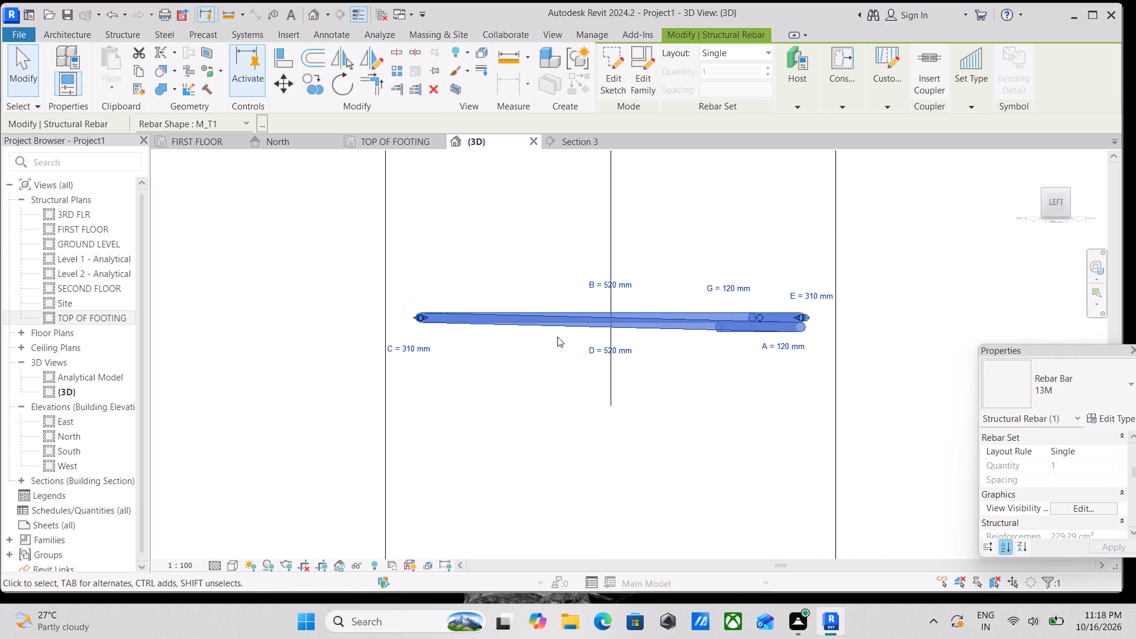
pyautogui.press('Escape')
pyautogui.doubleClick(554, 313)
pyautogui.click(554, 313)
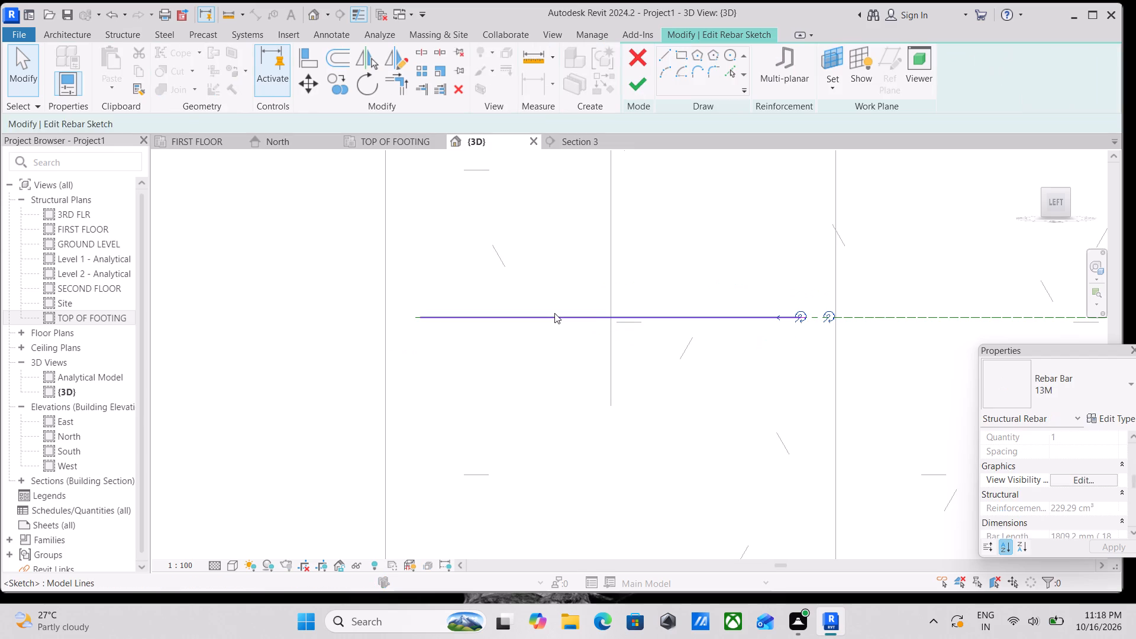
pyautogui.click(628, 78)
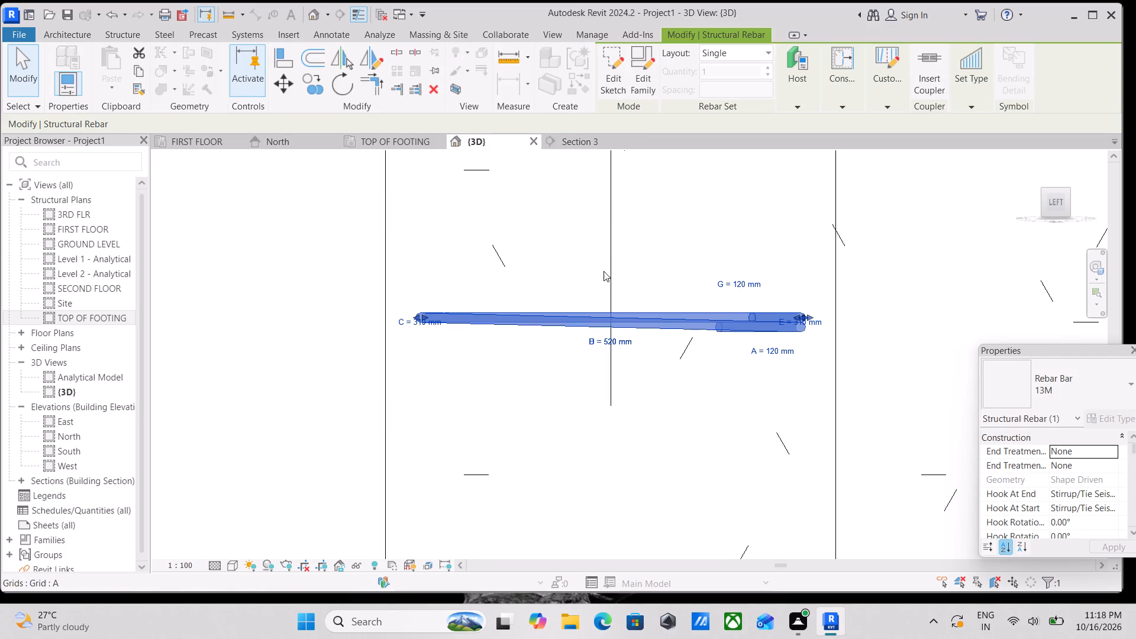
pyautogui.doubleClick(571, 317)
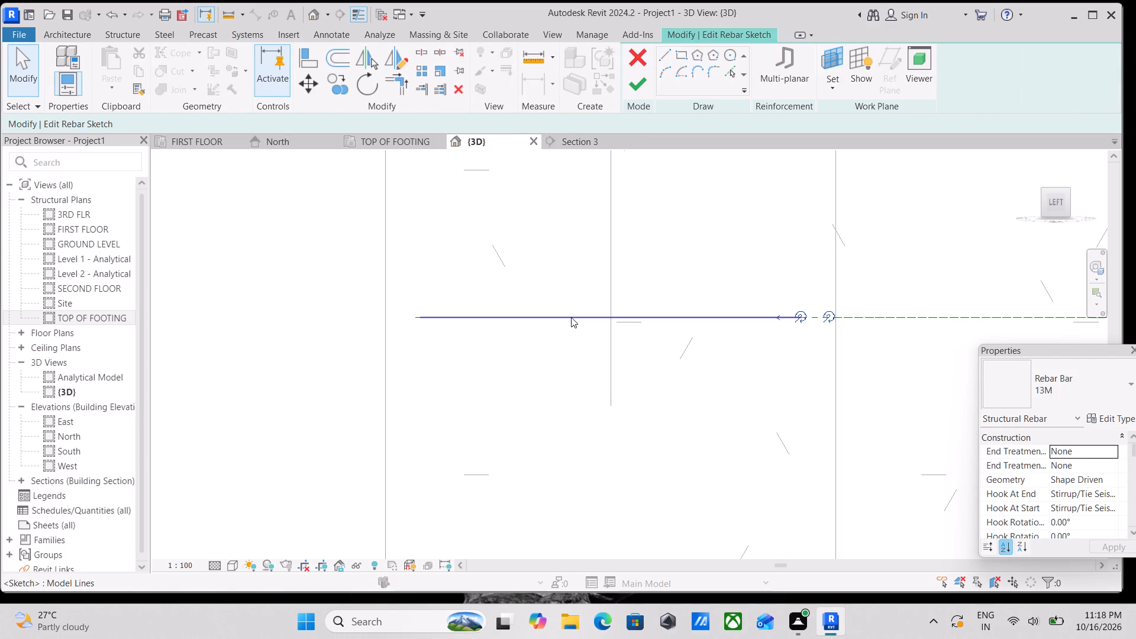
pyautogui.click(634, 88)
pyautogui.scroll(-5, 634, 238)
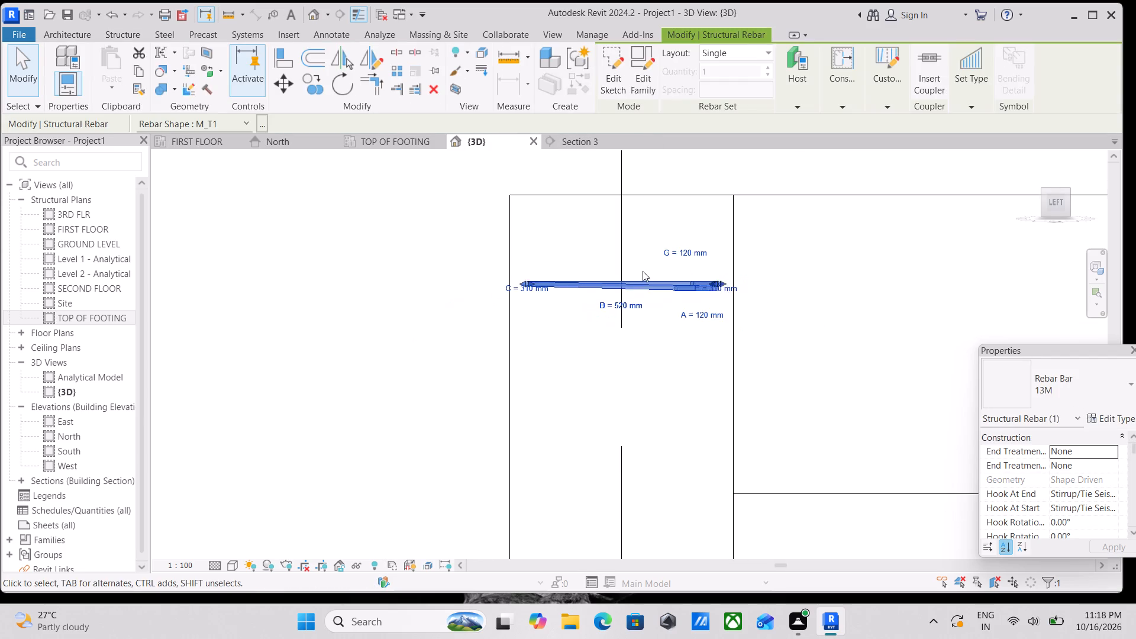
# Examine the tie's position and shape within the column from several directions in 3D.
pyautogui.press('Escape')
pyautogui.scroll(-8, 646, 272)
pyautogui.scroll(1, 634, 318)
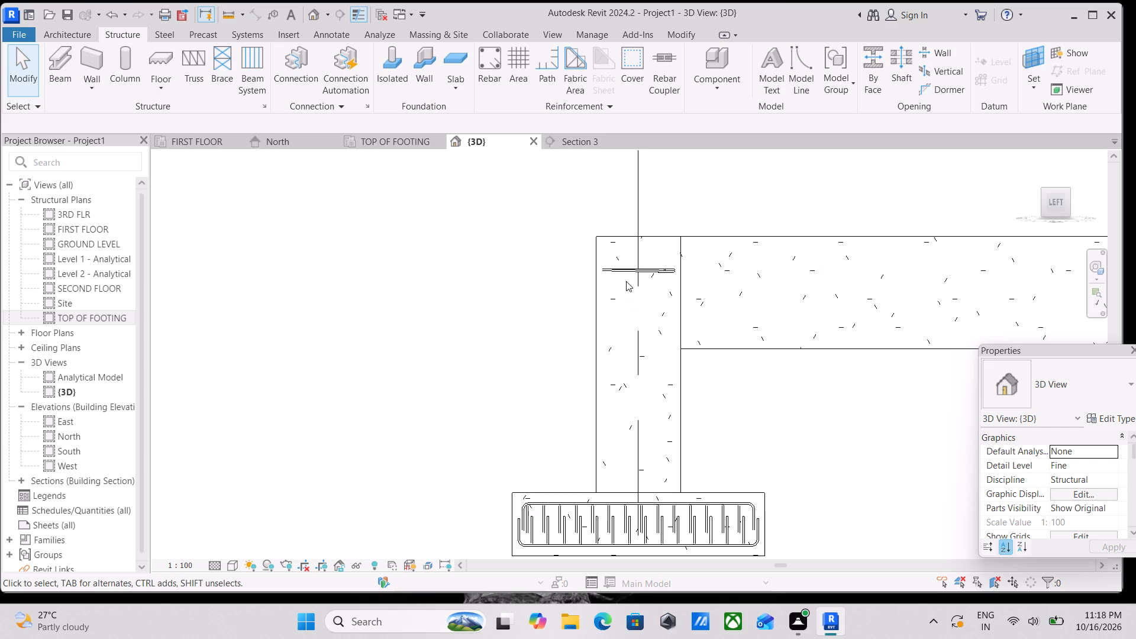
pyautogui.keyDown('shift'); pyautogui.middleClick(626, 281); pyautogui.keyUp('shift')
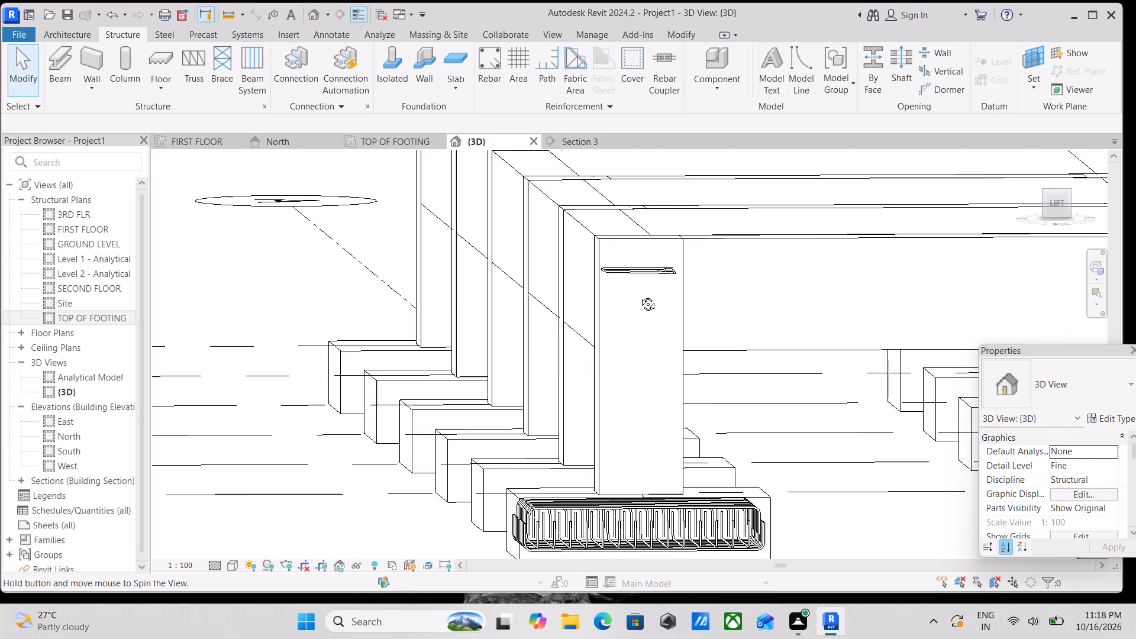
pyautogui.scroll(3, 631, 269)
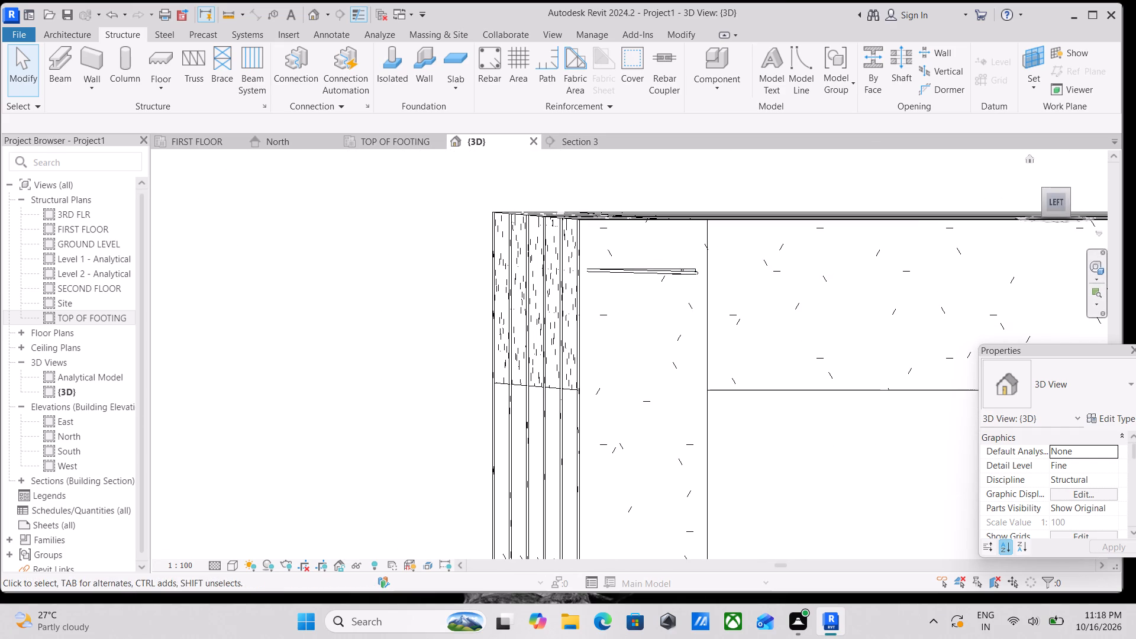
pyautogui.click(1067, 205)
pyautogui.scroll(13, 563, 363)
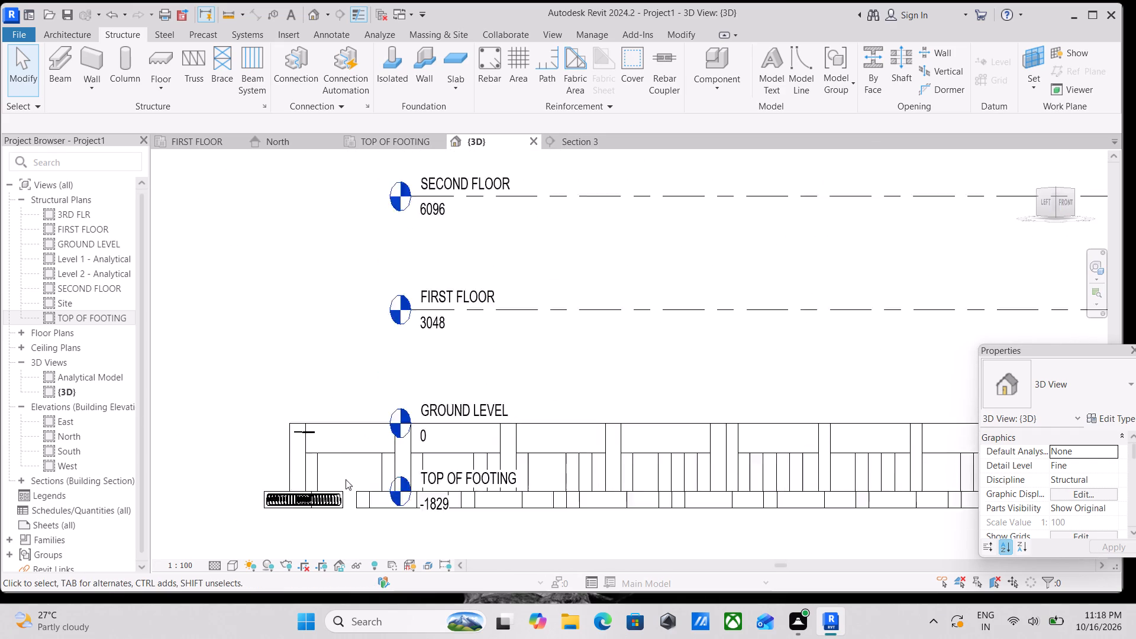
pyautogui.scroll(5, 346, 479)
pyautogui.scroll(8, 284, 393)
pyautogui.scroll(-4, 385, 358)
pyautogui.scroll(-2, 460, 374)
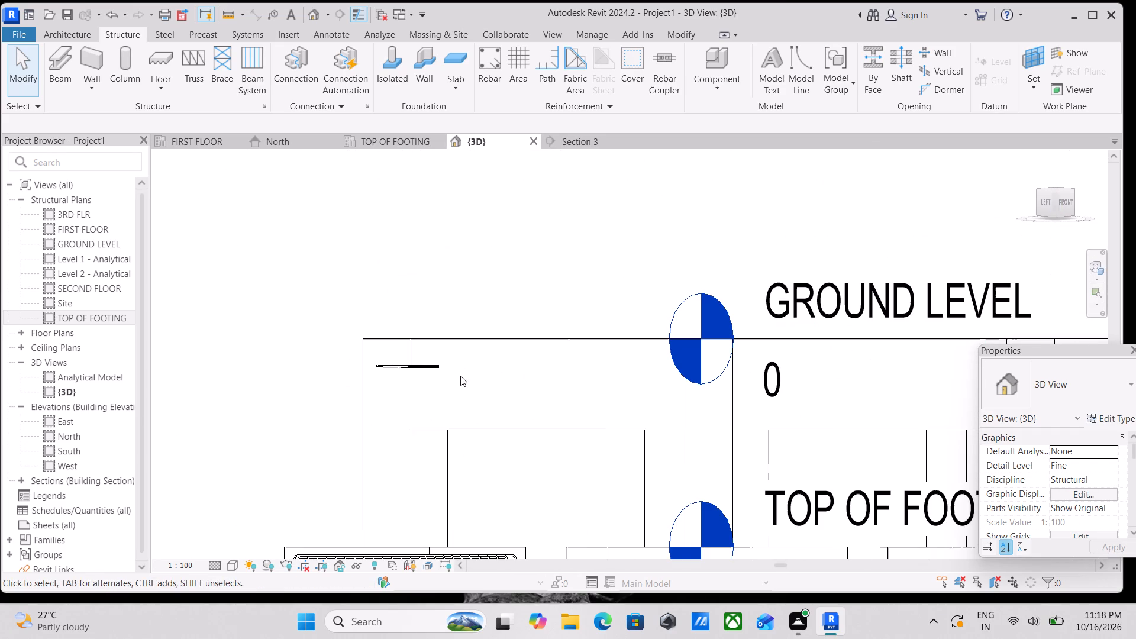
pyautogui.click(417, 365)
pyautogui.scroll(-1, 445, 401)
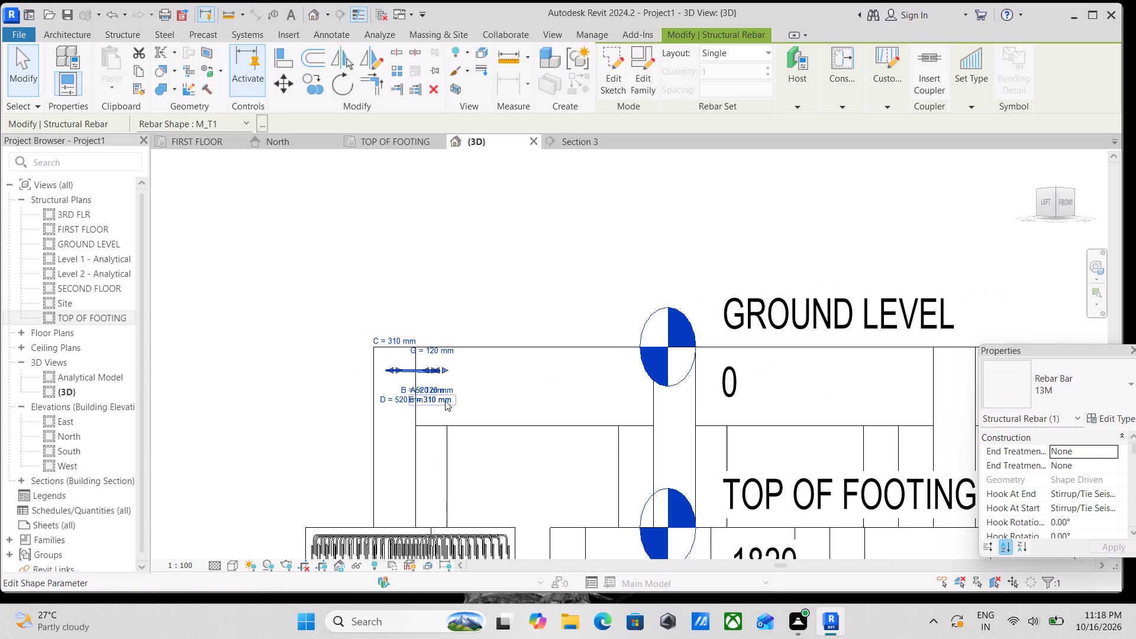
pyautogui.keyDown('shift'); pyautogui.moveTo(451, 383); pyautogui.dragTo(359, 514, button='middle'); pyautogui.keyUp('shift')
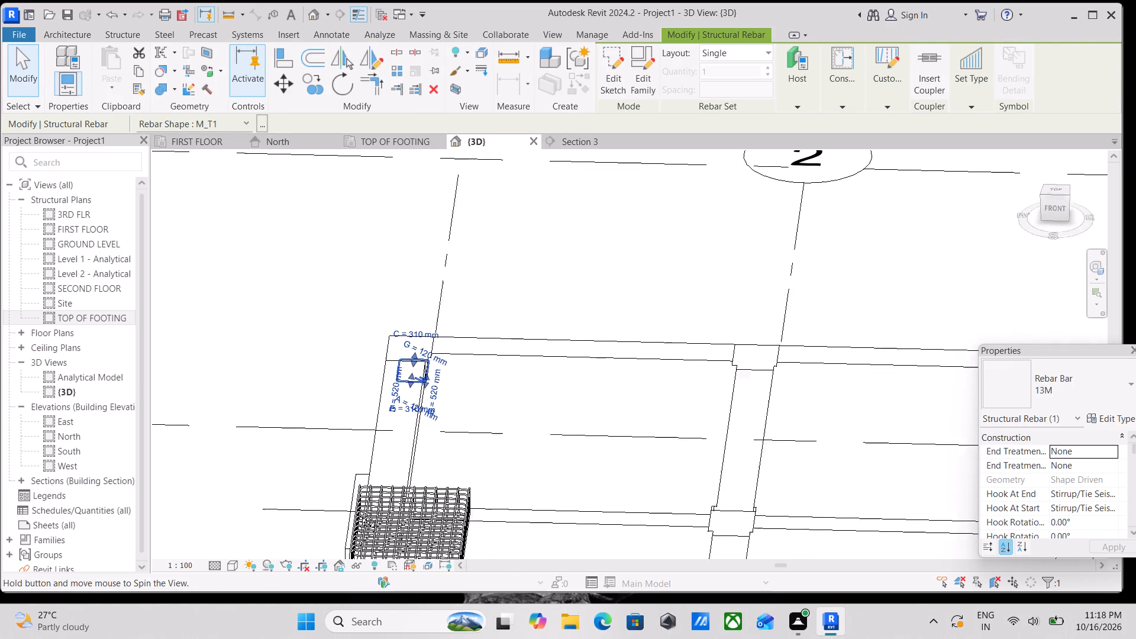
pyautogui.keyDown('shift'); pyautogui.moveTo(359, 514); pyautogui.dragTo(602, 389, button='middle'); pyautogui.keyUp('shift')
pyautogui.scroll(3, 322, 389)
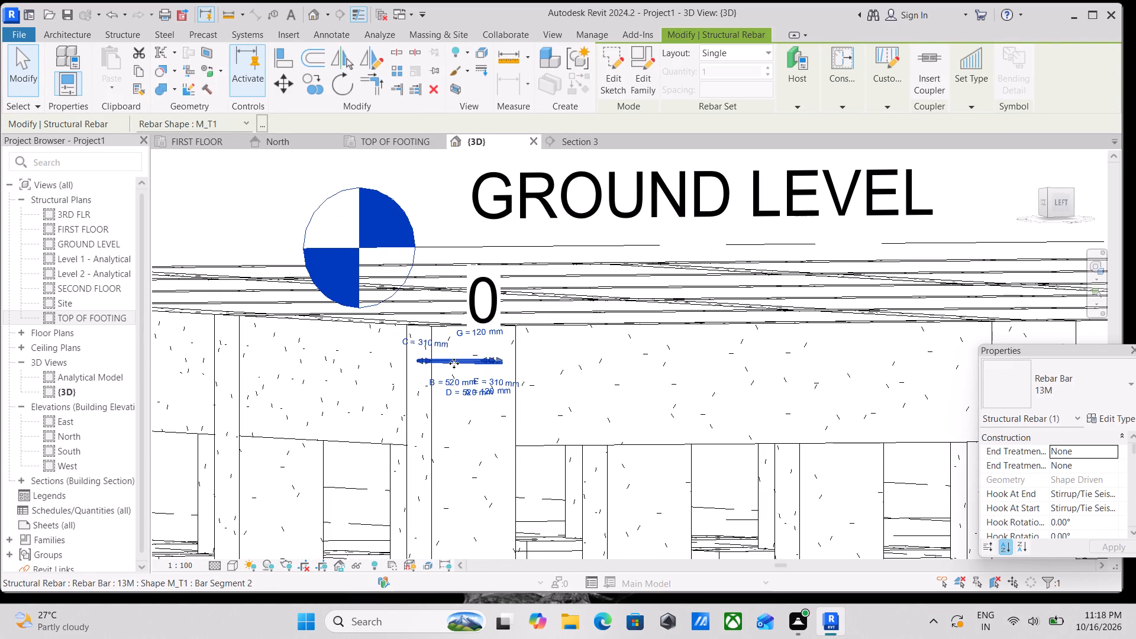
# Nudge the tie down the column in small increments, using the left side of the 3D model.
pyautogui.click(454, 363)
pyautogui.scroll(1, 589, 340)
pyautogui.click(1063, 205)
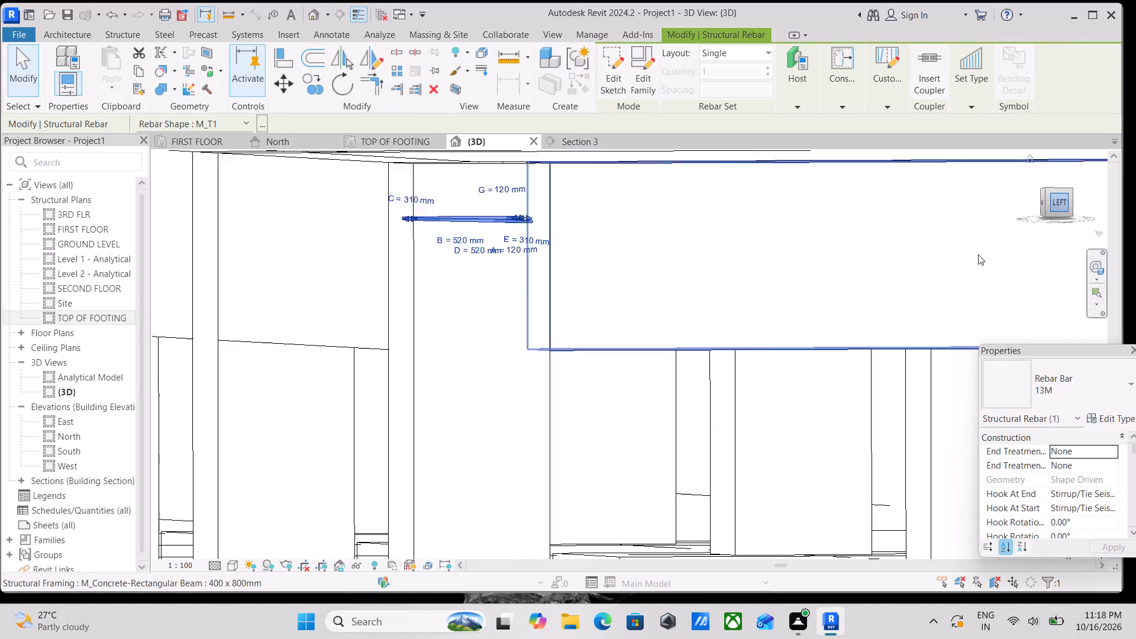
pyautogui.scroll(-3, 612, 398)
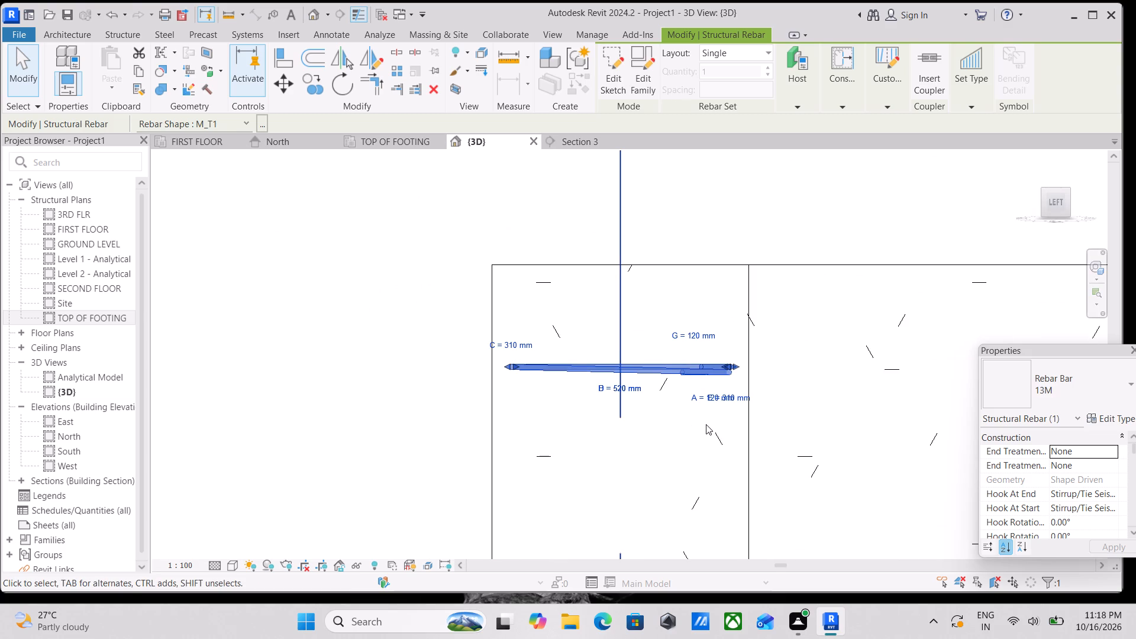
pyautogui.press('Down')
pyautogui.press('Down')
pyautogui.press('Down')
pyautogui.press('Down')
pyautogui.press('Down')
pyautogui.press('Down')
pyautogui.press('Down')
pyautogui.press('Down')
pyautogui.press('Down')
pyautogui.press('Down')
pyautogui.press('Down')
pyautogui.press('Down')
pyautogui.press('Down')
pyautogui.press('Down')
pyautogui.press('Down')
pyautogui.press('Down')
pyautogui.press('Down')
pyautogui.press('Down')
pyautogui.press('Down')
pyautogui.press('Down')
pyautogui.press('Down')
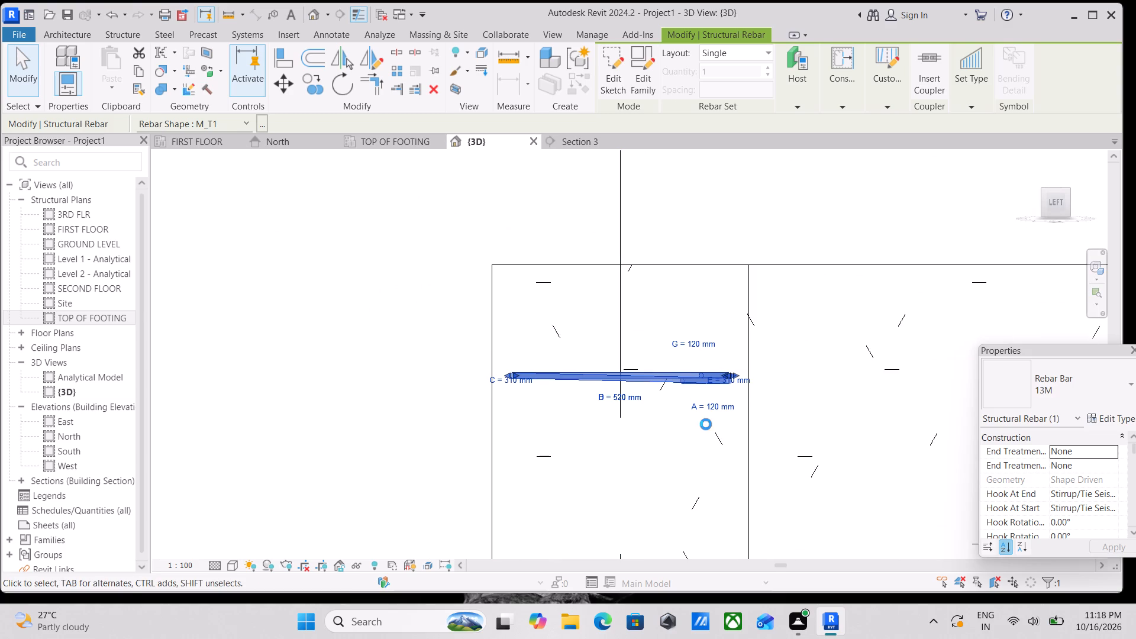
# Delete the 13M M_T1 tie from the column.
pyautogui.scroll(-6, 706, 424)
pyautogui.moveTo(699, 422); pyautogui.dragTo(682, 301, button='middle')
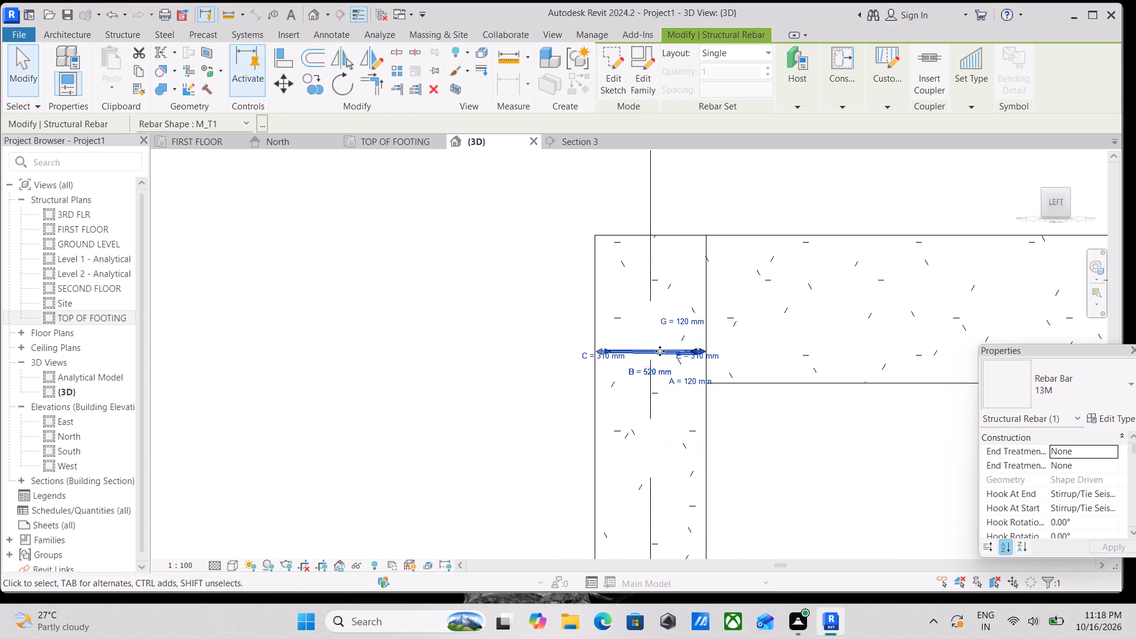
pyautogui.rightClick(651, 356)
pyautogui.click(701, 367)
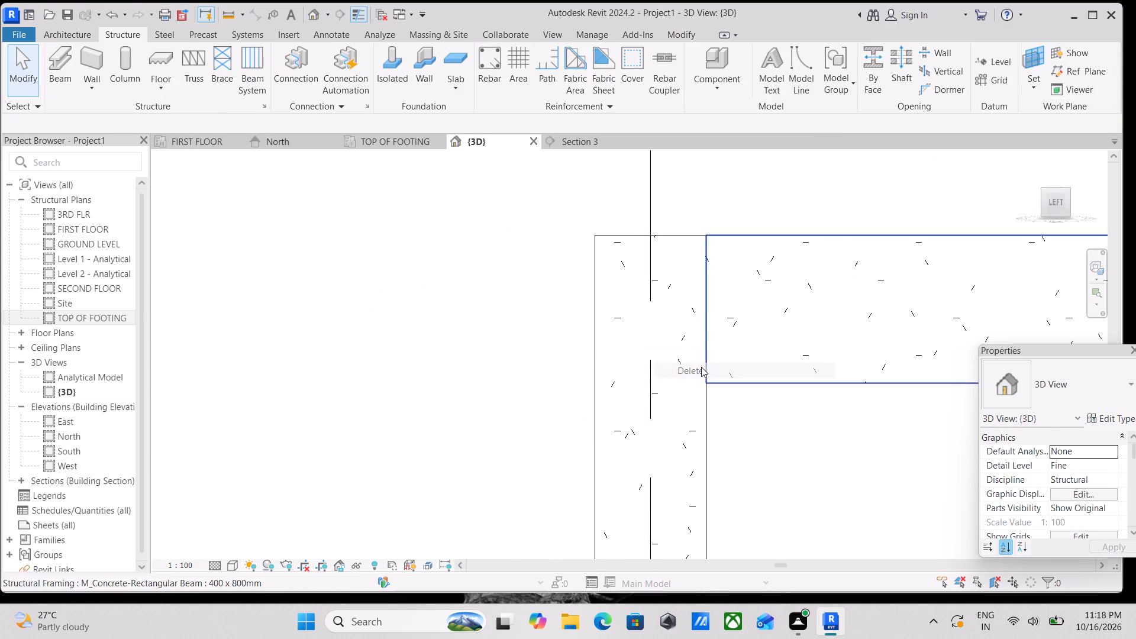
# Return to Section 3 at the column above the reinforced footing.
pyautogui.scroll(-1, 690, 350)
pyautogui.moveTo(690, 350); pyautogui.dragTo(658, 289, button='middle')
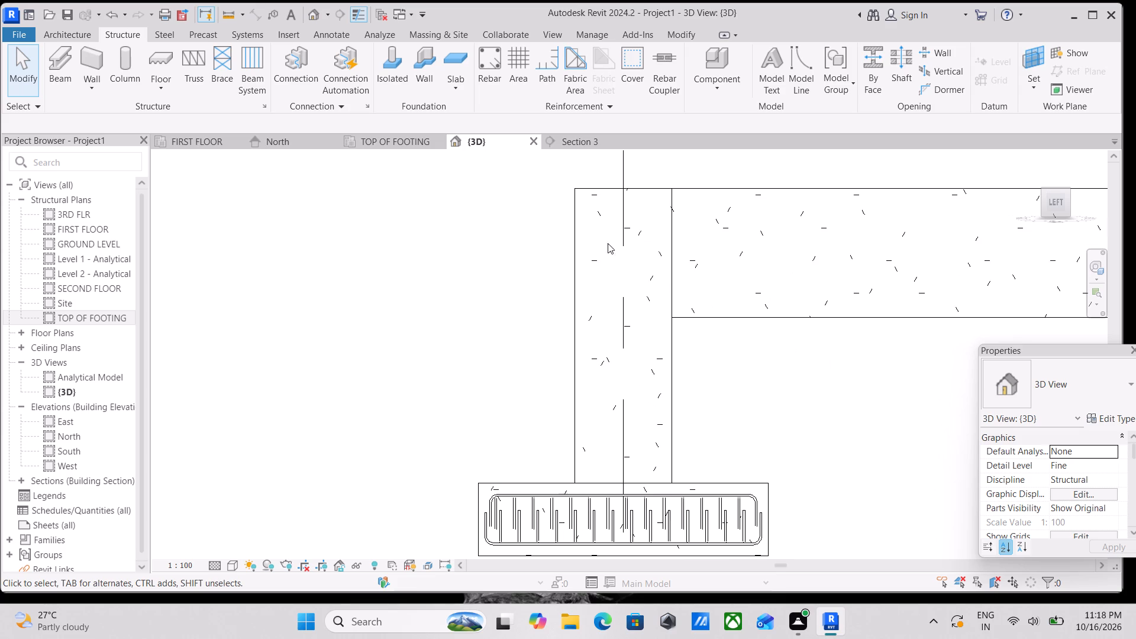
pyautogui.click(580, 140)
pyautogui.scroll(-3, 734, 356)
pyautogui.moveTo(722, 340); pyautogui.dragTo(649, 177, button='middle')
pyautogui.scroll(3, 593, 350)
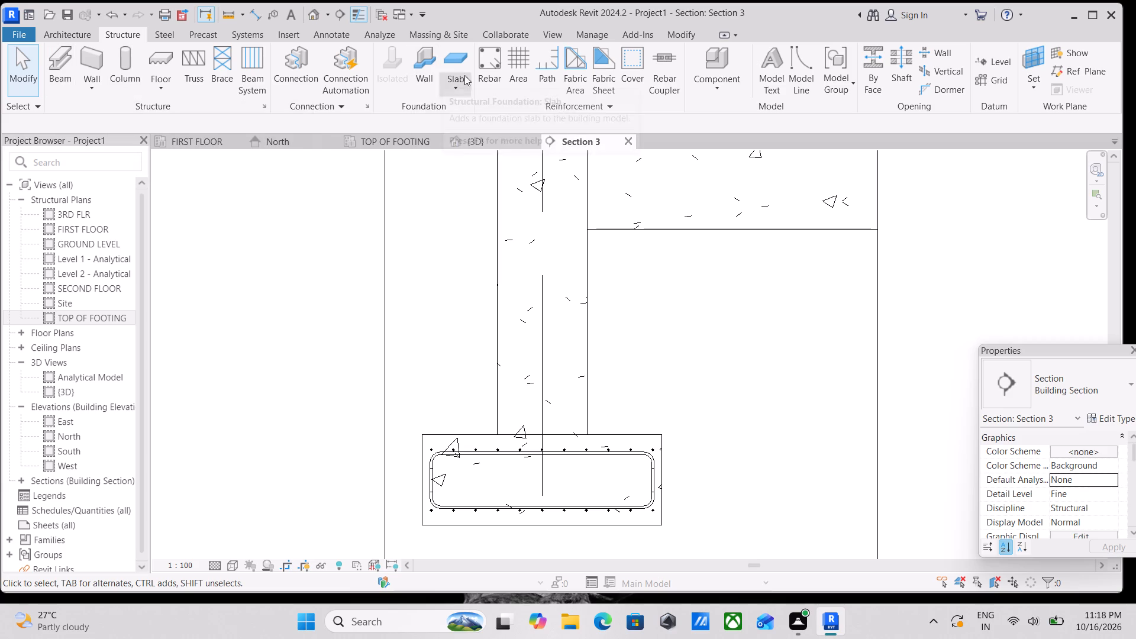
# Place a 13M M_T1 rebar tie across the column above the reinforced footing, below the beam, in Section 3.
pyautogui.click(497, 75)
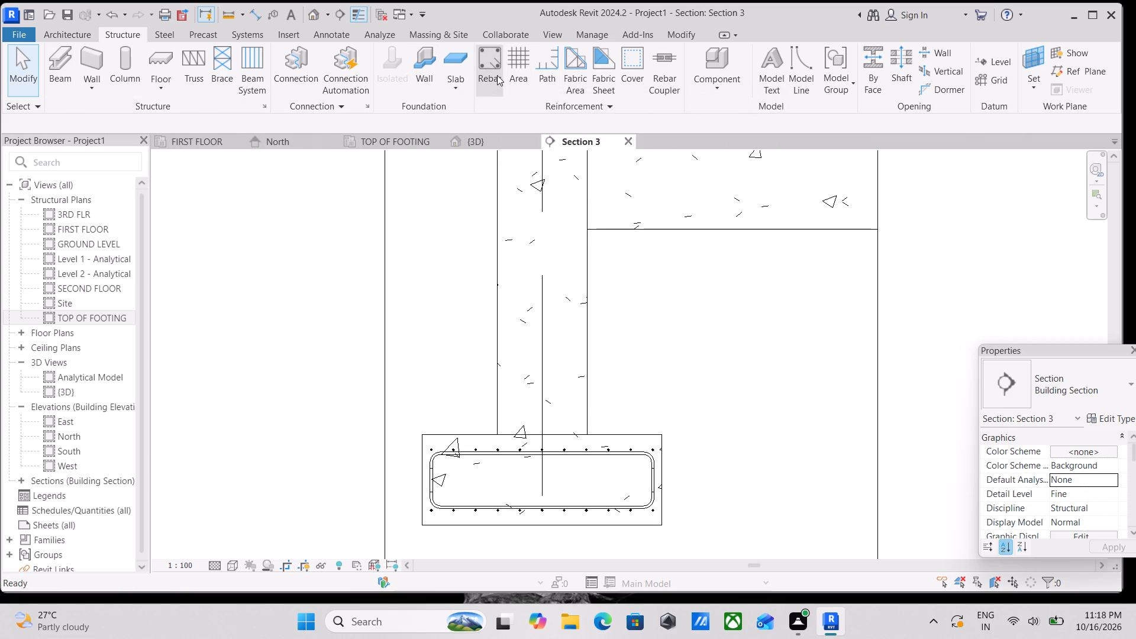
pyautogui.scroll(3, 548, 334)
pyautogui.scroll(-3, 551, 312)
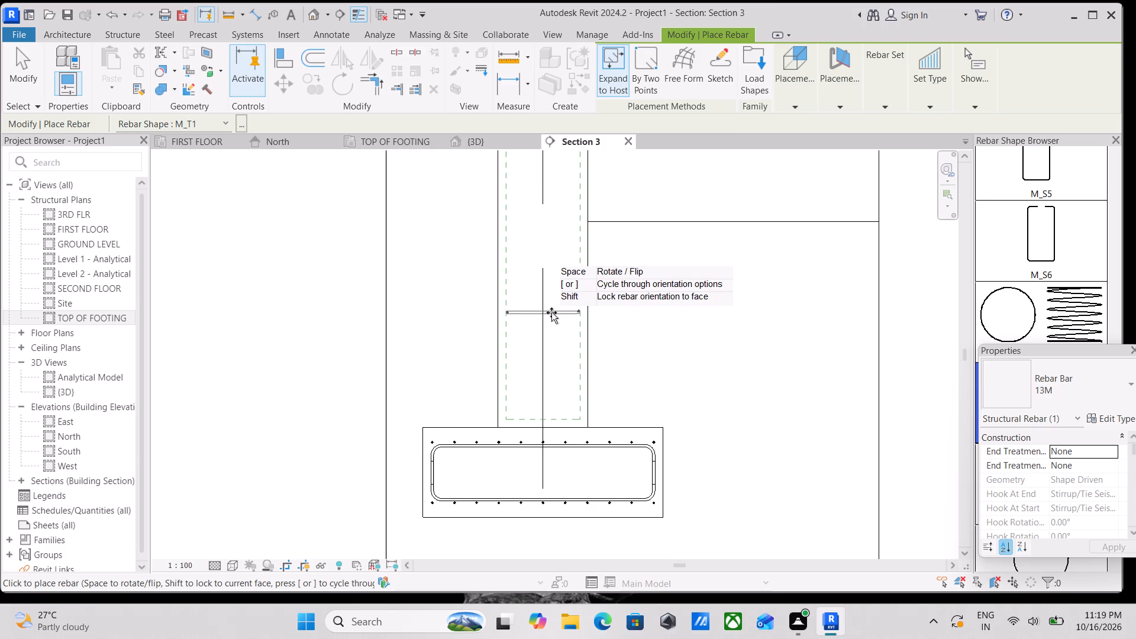
pyautogui.scroll(-7, 546, 273)
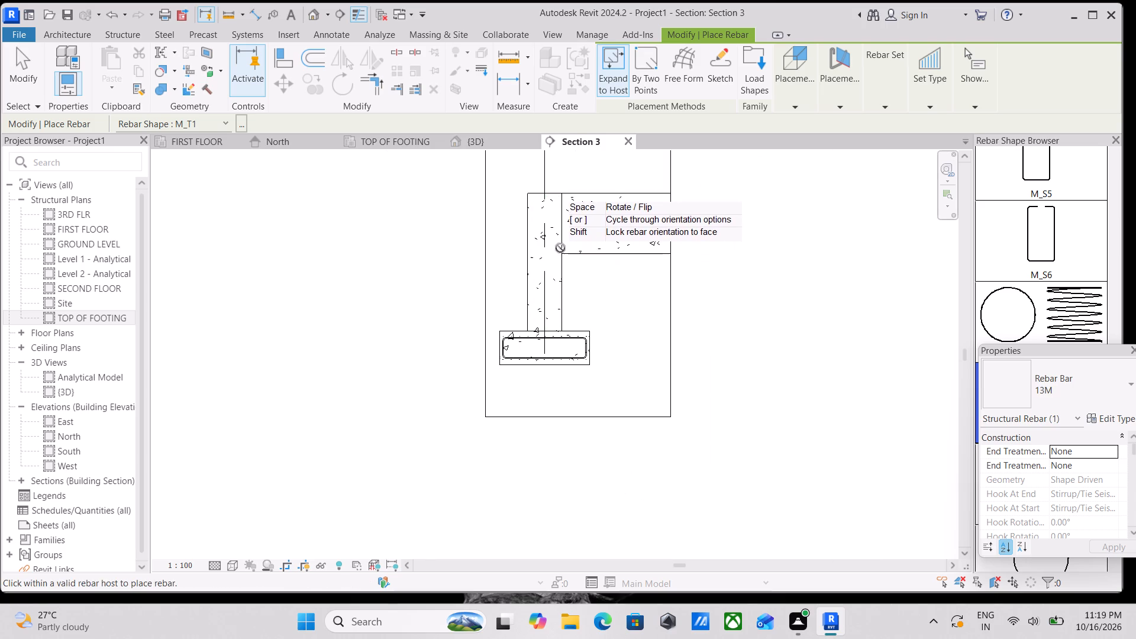
pyautogui.scroll(4, 551, 284)
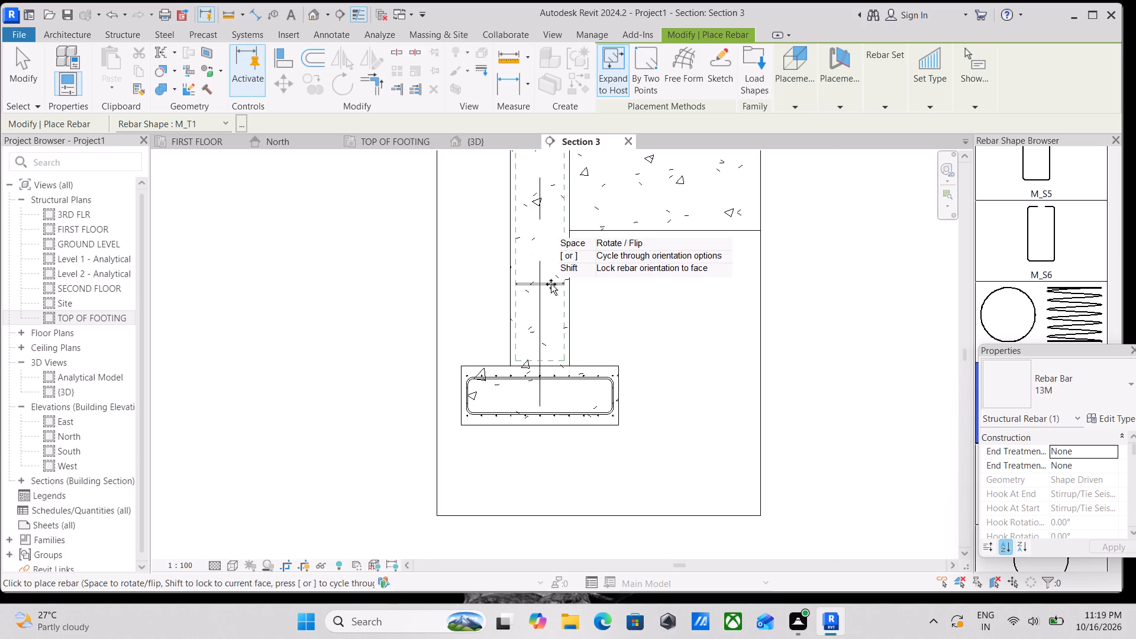
pyautogui.scroll(3, 551, 285)
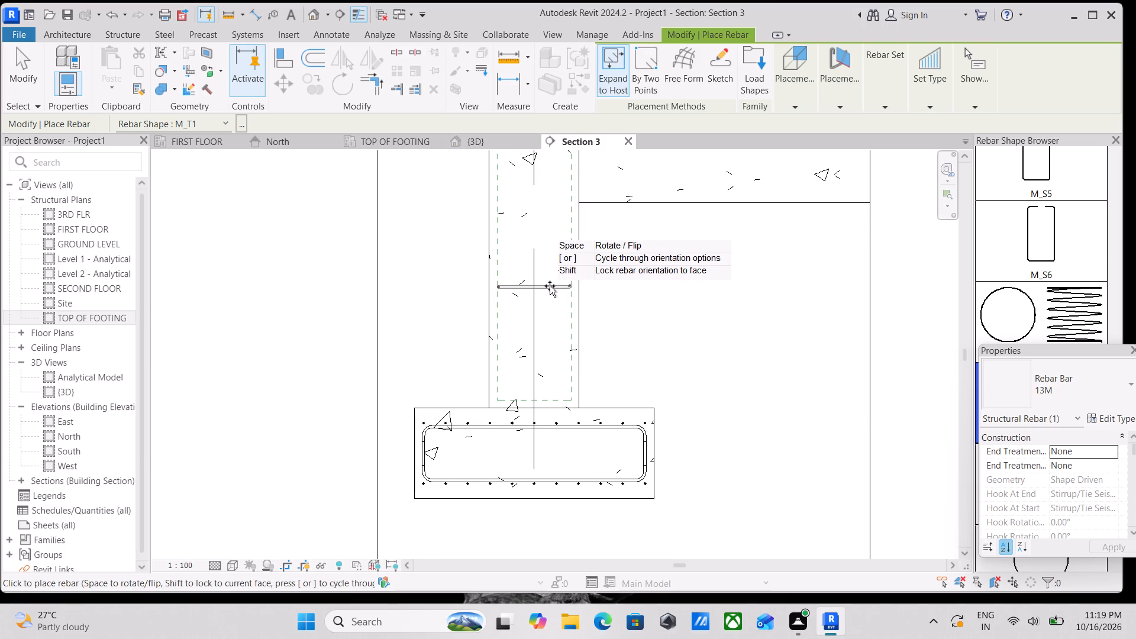
pyautogui.click(550, 286)
pyautogui.scroll(5, 599, 302)
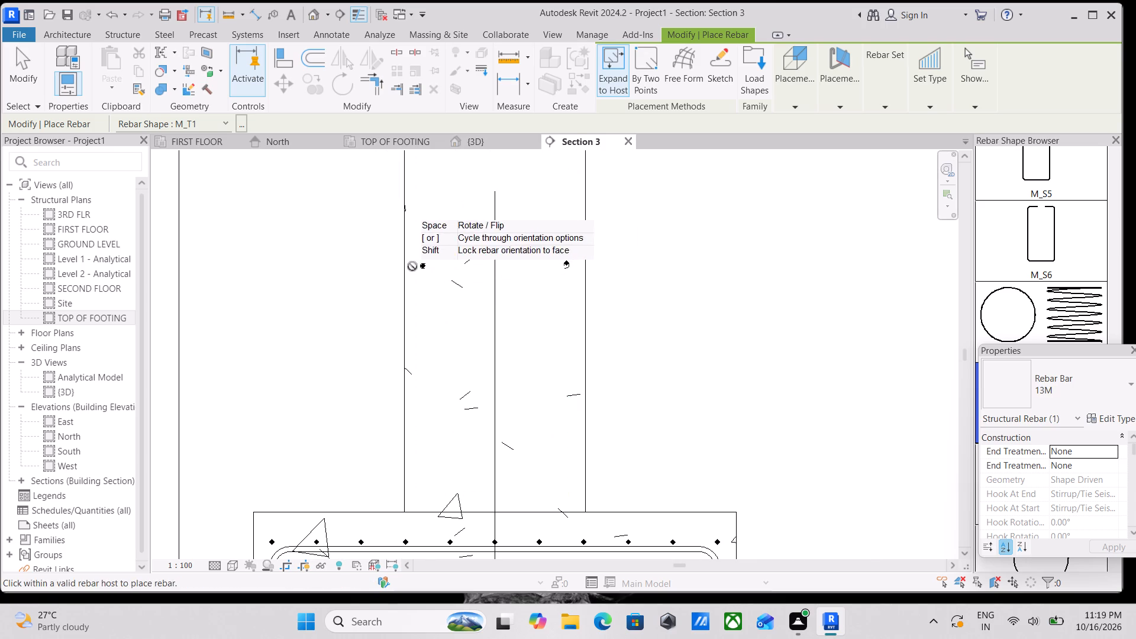
pyautogui.press('Escape')
# Set the new column tie to show unobscured in the {3D} view.
pyautogui.click(432, 266)
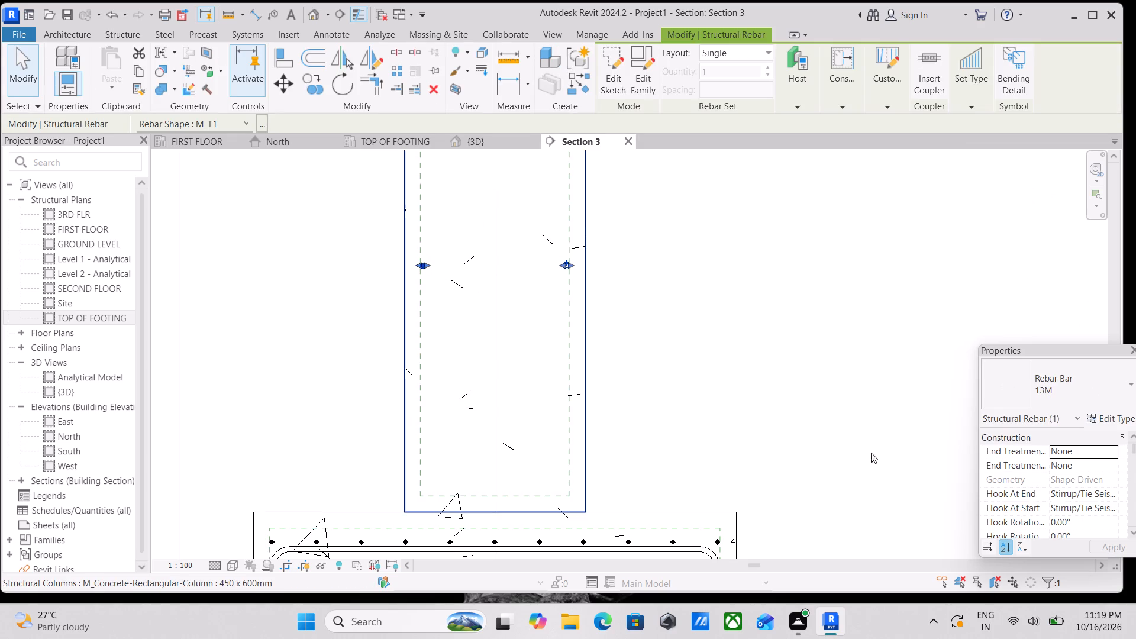
pyautogui.scroll(-4, 1048, 469)
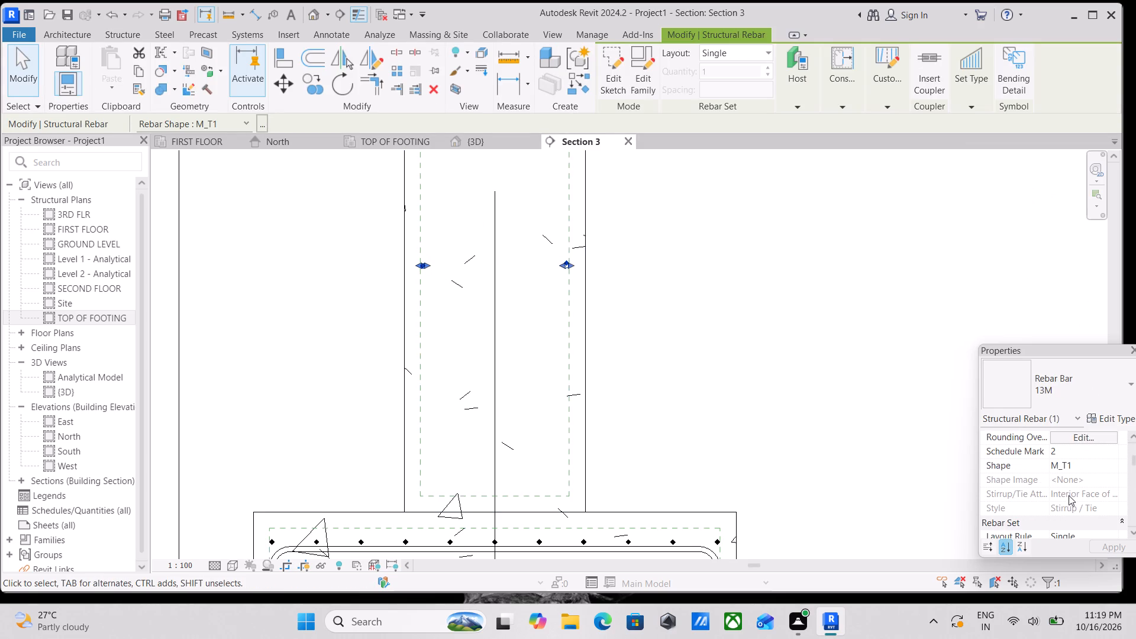
pyautogui.scroll(-2, 1051, 493)
pyautogui.click(1067, 508)
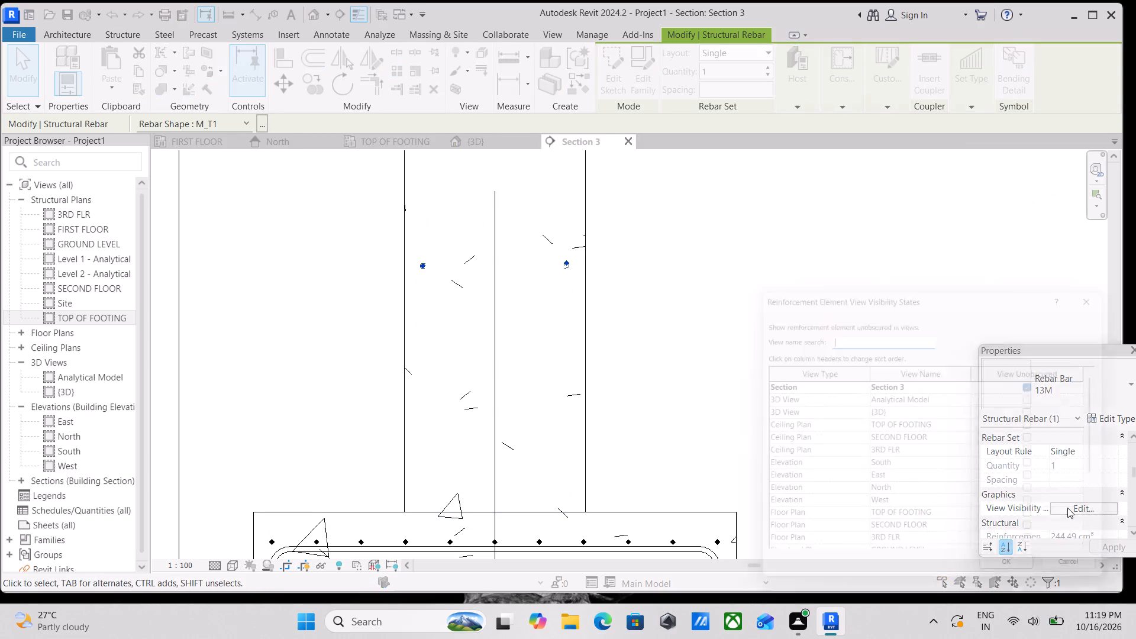
pyautogui.click(1044, 414)
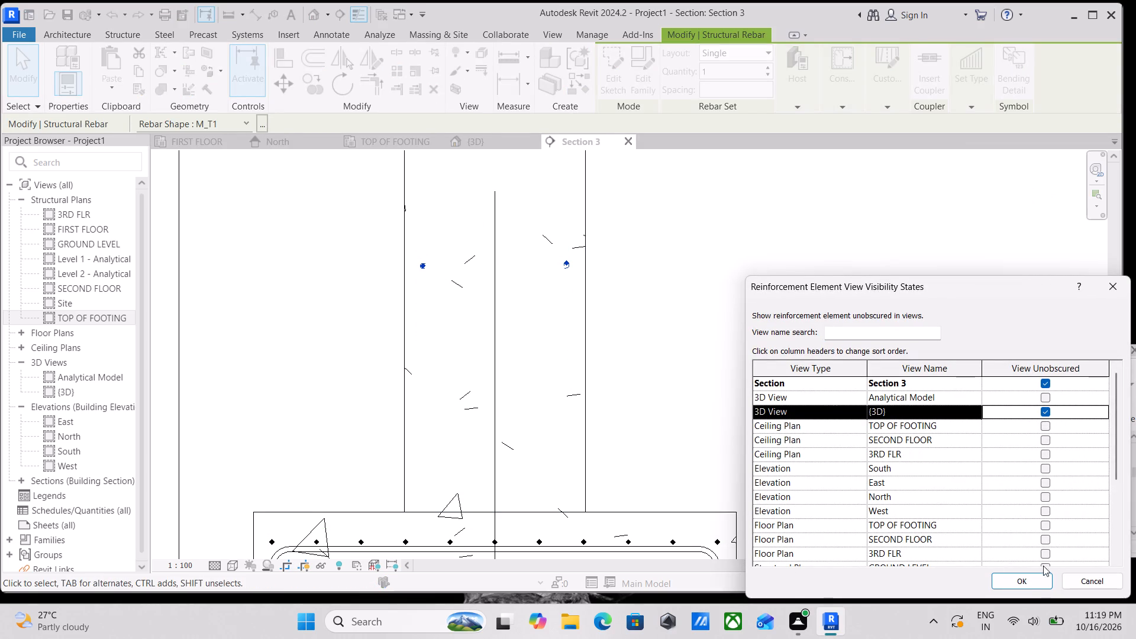
pyautogui.click(1033, 580)
# Shift one side segment of the M_T1 tie slightly inward from the column's cover line.
pyautogui.doubleClick(461, 262)
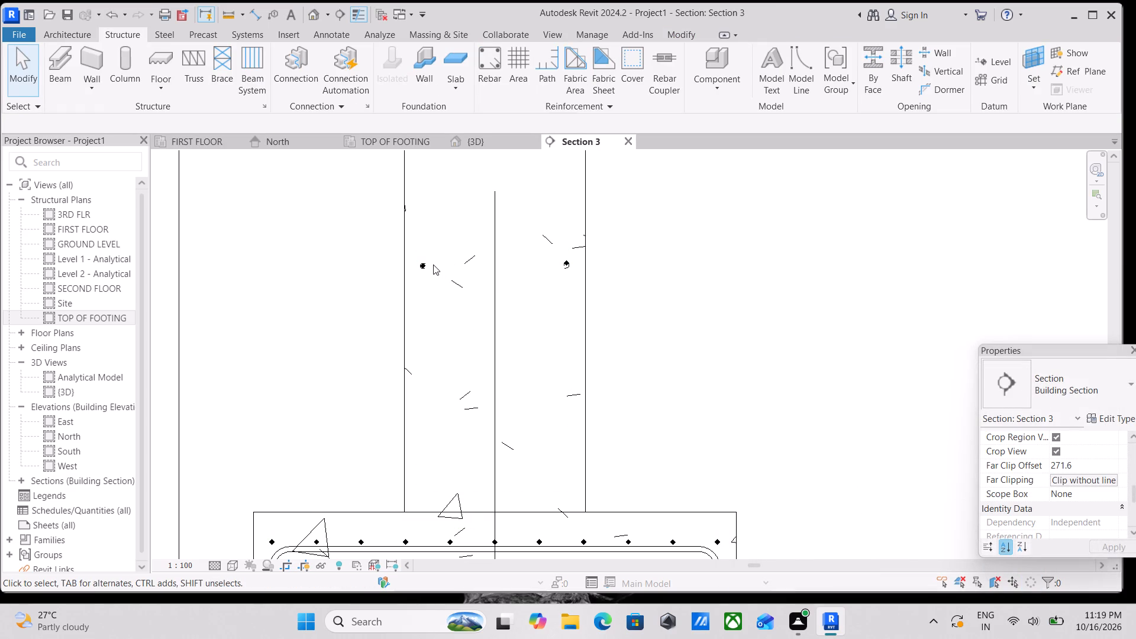
pyautogui.click(433, 266)
pyautogui.tripleClick(428, 264)
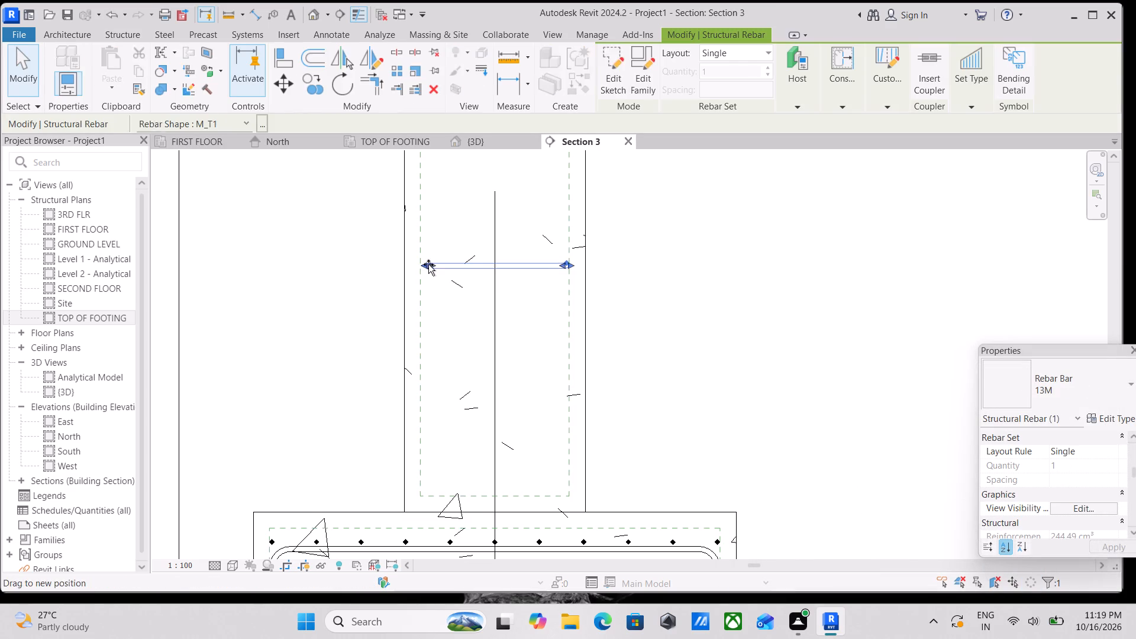
pyautogui.click(428, 264)
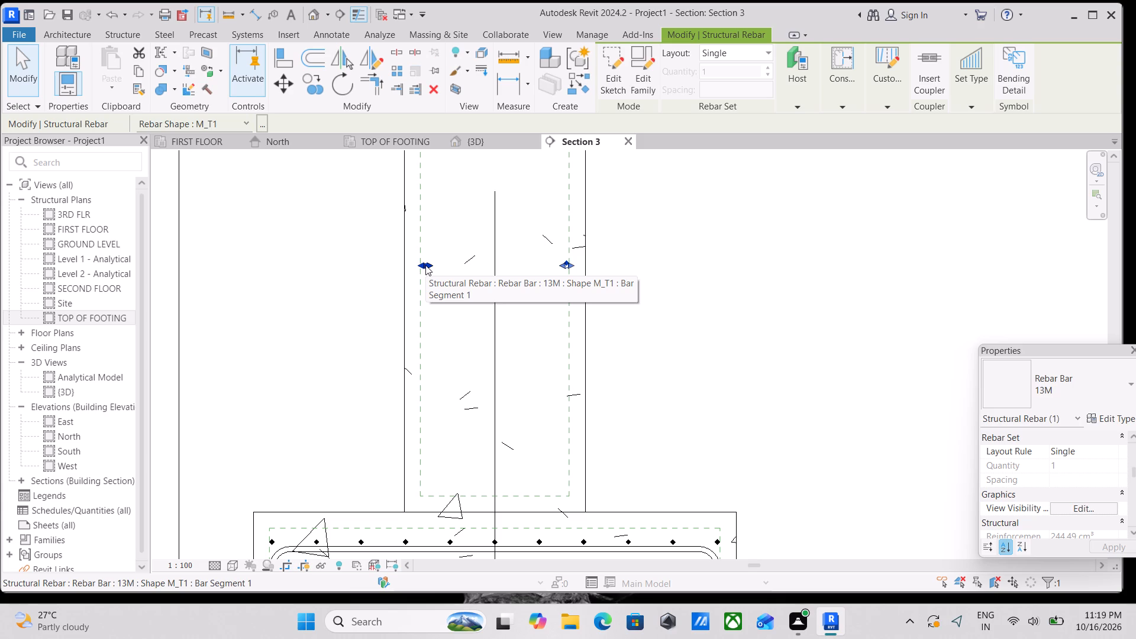
pyautogui.tripleClick(457, 263)
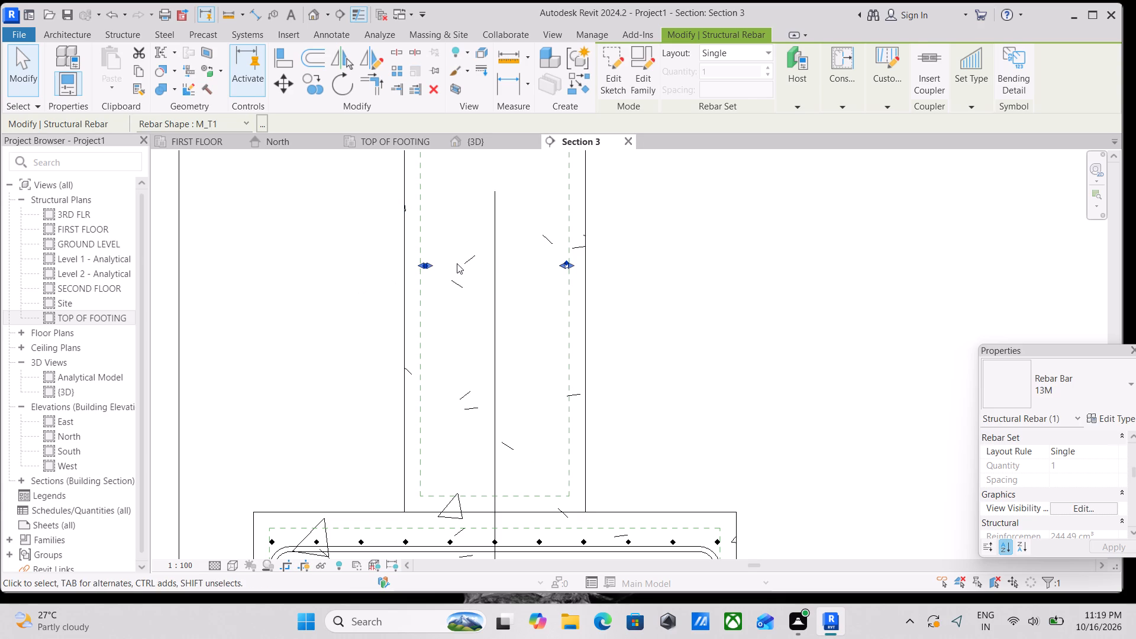
pyautogui.doubleClick(431, 269)
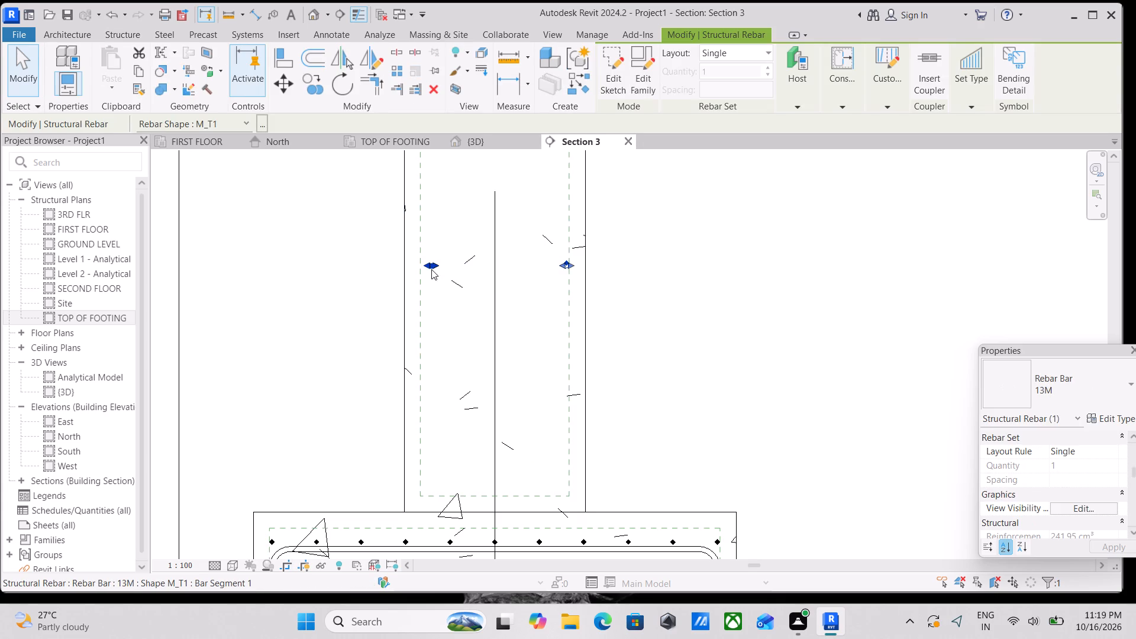
pyautogui.click(428, 260)
pyautogui.rightClick(428, 260)
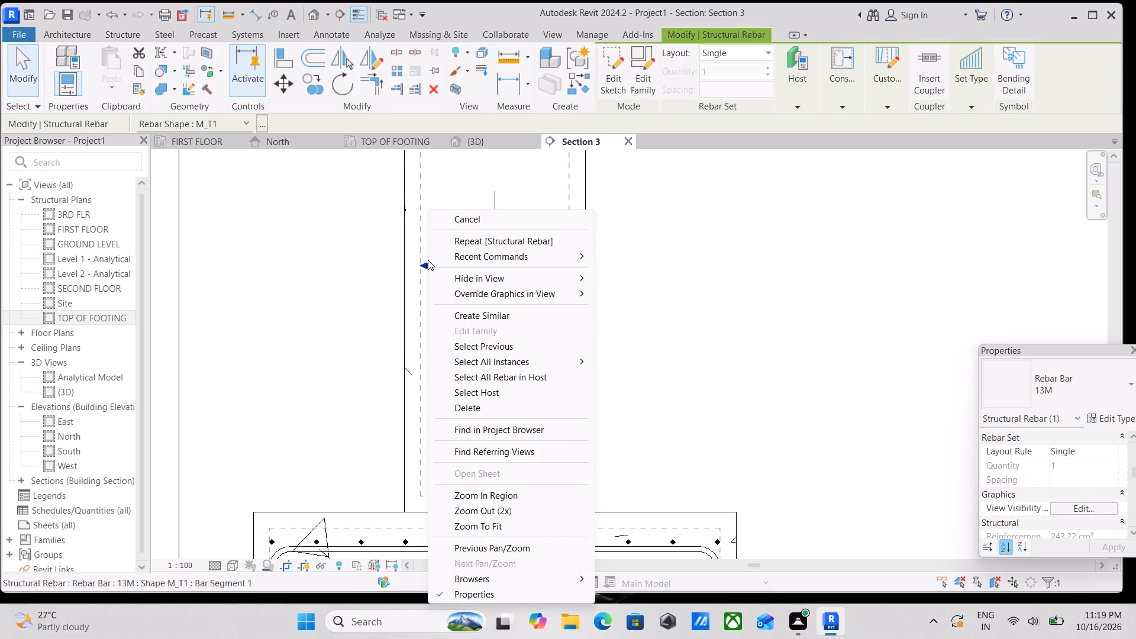
pyautogui.doubleClick(428, 260)
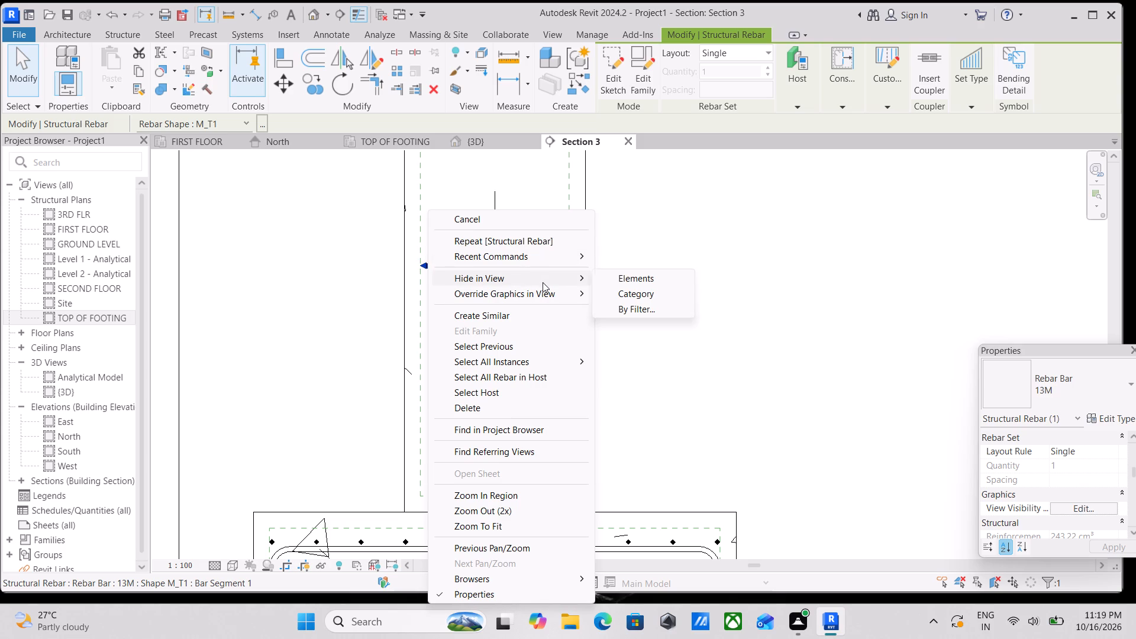
pyautogui.press('Escape')
pyautogui.scroll(-2, 543, 282)
pyautogui.press('Escape')
pyautogui.scroll(-3, 543, 282)
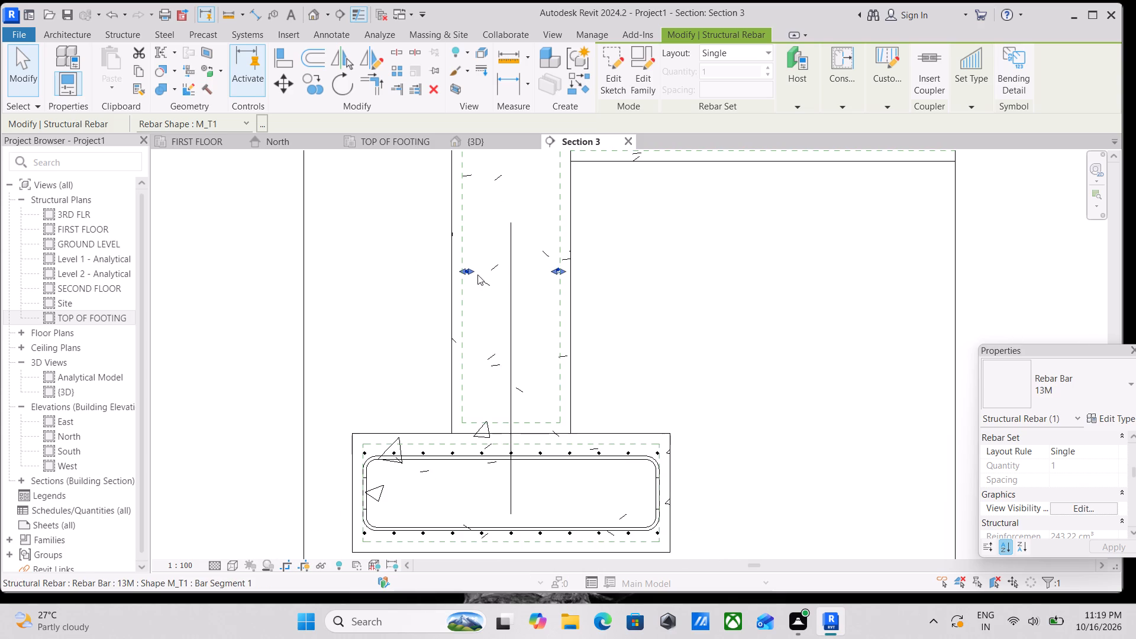
pyautogui.doubleClick(475, 275)
pyautogui.click(474, 273)
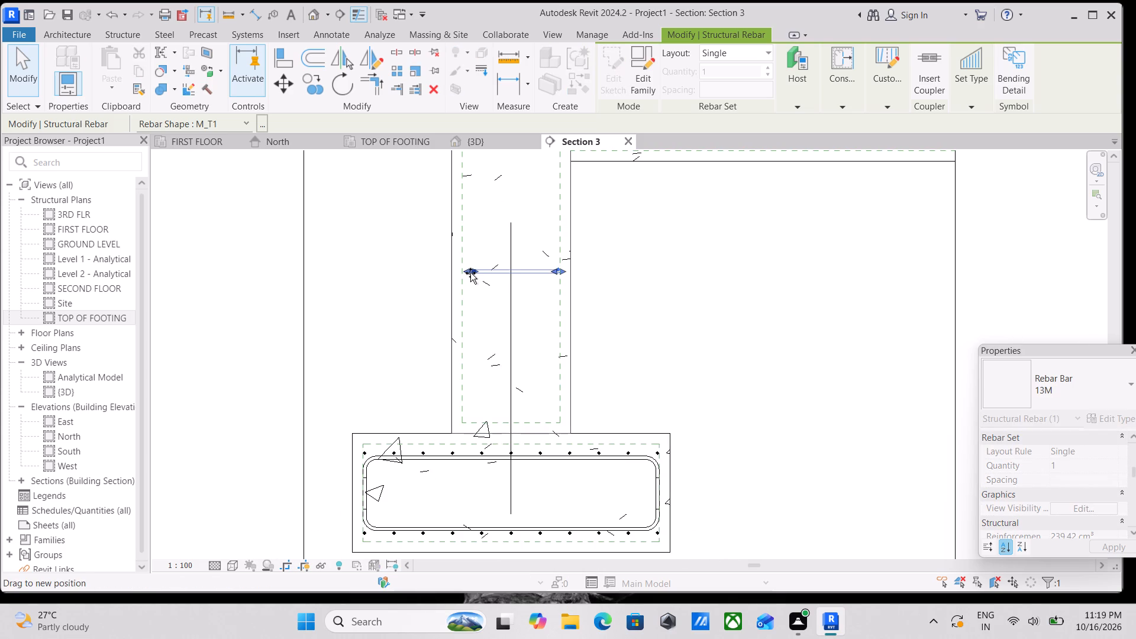
# Lay out the column tie as a Number with Spacing set of 3 bars at 120 mm spacing.
pyautogui.click(744, 57)
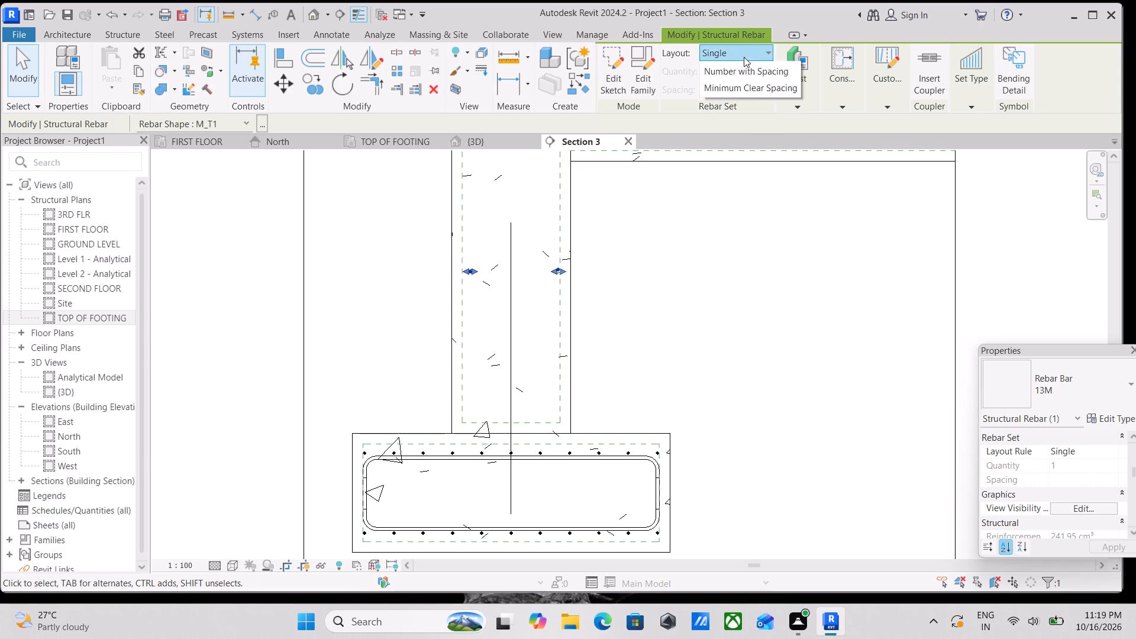
pyautogui.click(741, 119)
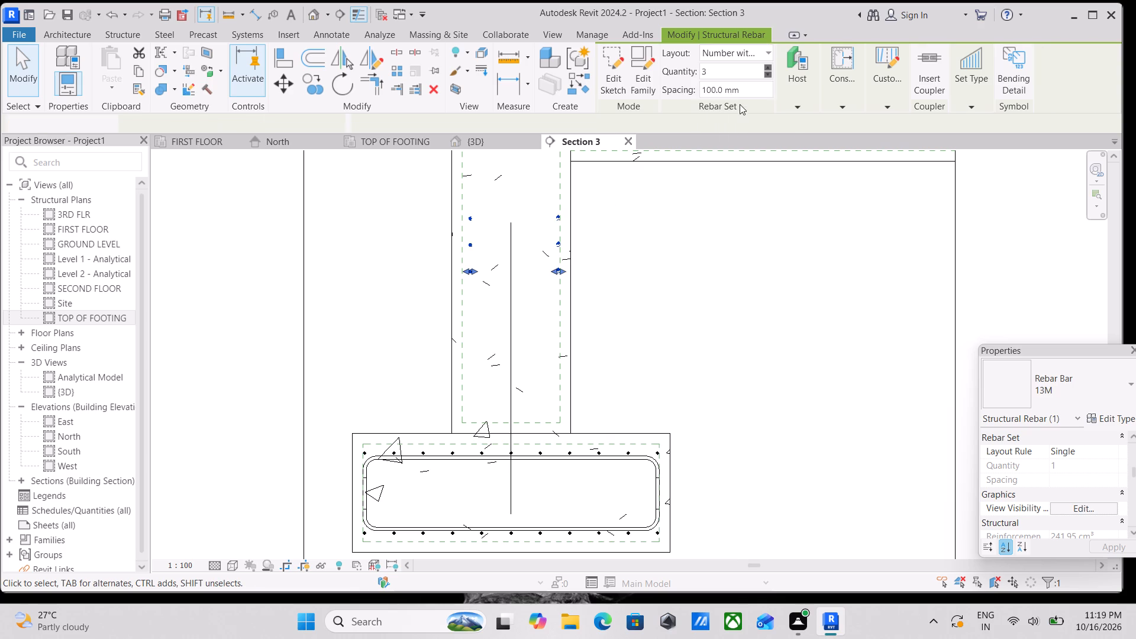
pyautogui.moveTo(741, 94); pyautogui.dragTo(679, 102)
pyautogui.write('120')
pyautogui.write('mm')
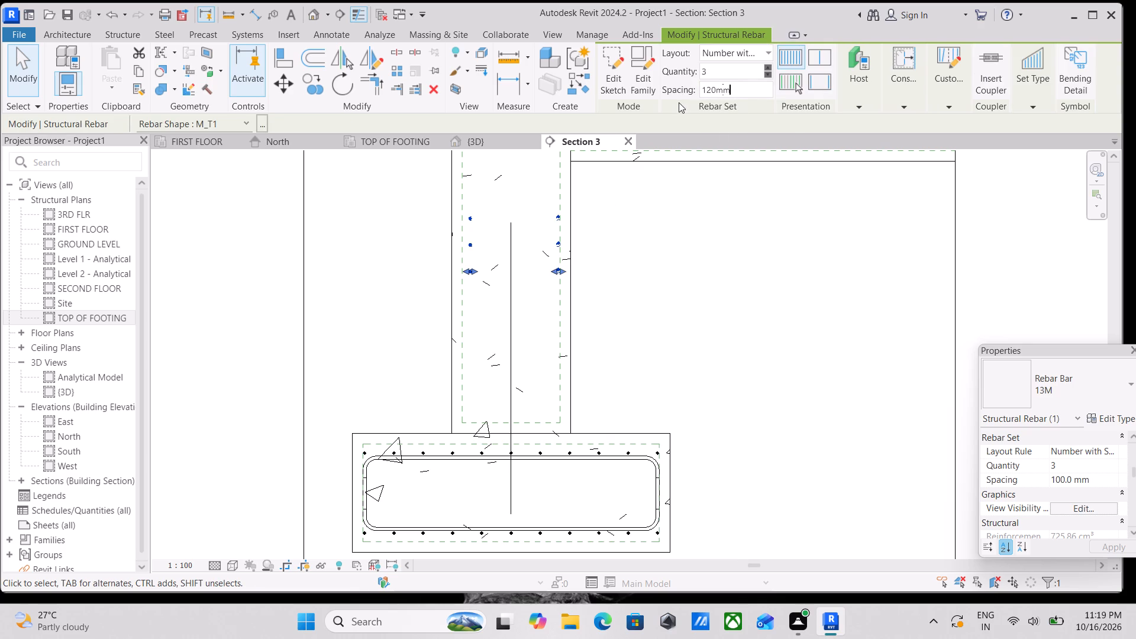
pyautogui.press('Return')
pyautogui.scroll(-4, 594, 253)
pyautogui.moveTo(584, 261); pyautogui.dragTo(587, 314, button='middle')
pyautogui.scroll(3, 570, 230)
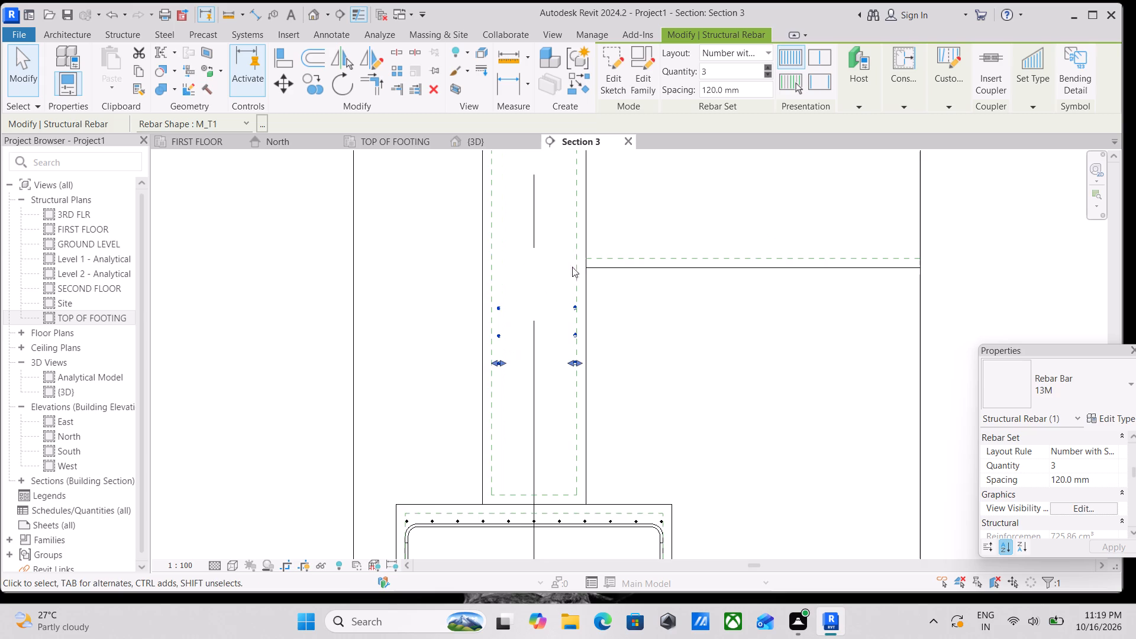
pyautogui.scroll(3, 471, 337)
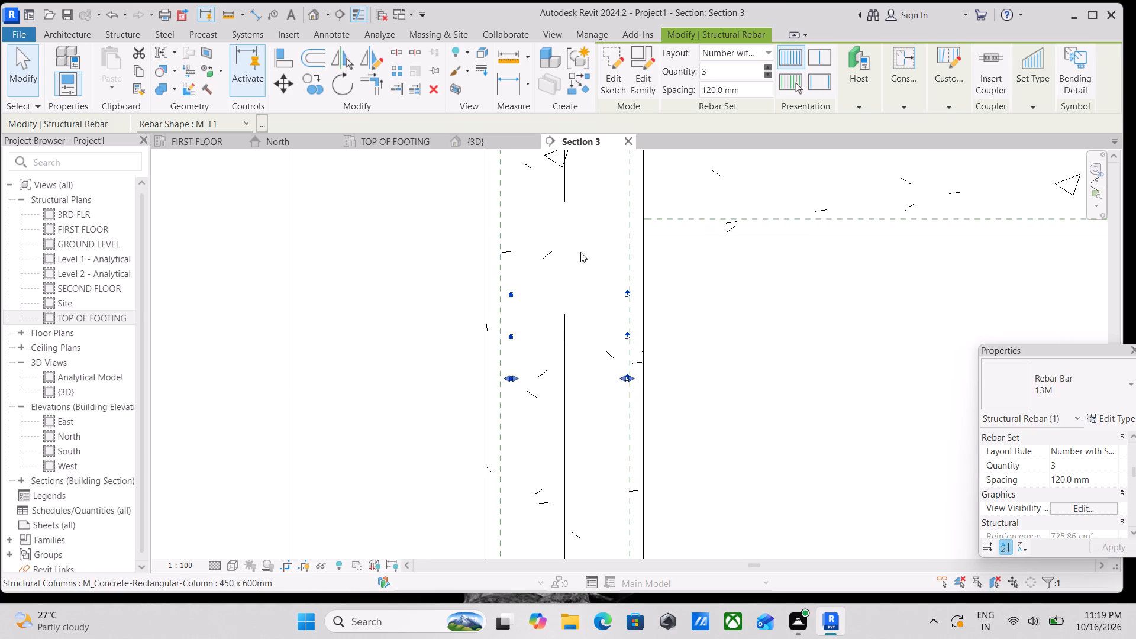
pyautogui.moveTo(741, 94); pyautogui.dragTo(680, 96)
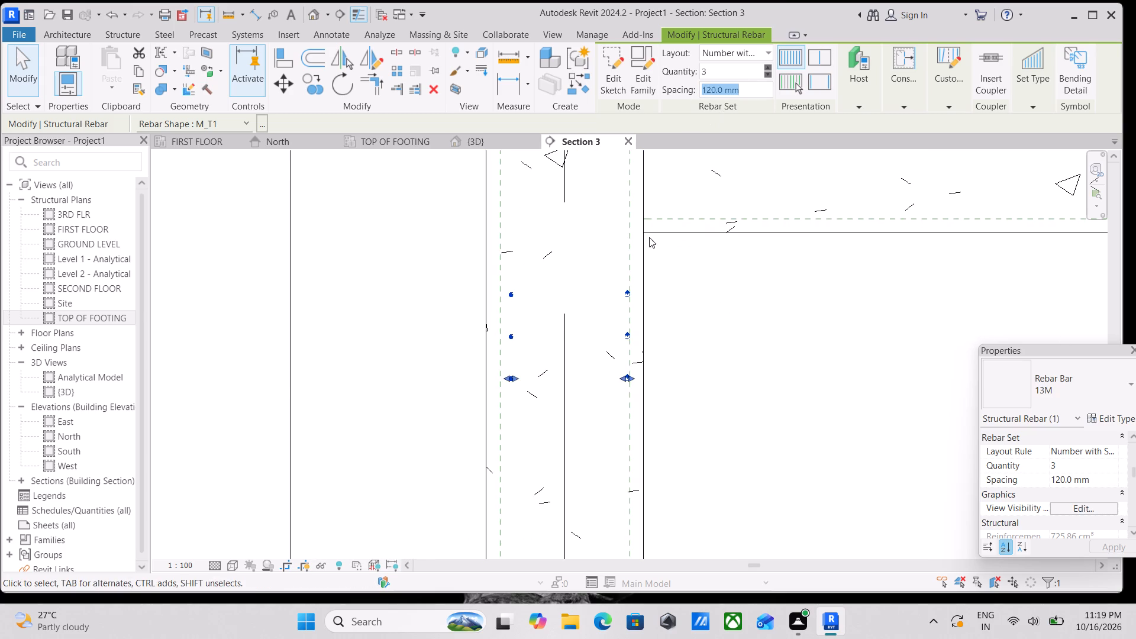
# Delete the two 400 x 800mm concrete beams framing into the reinforced column in the {3D} view.
pyautogui.scroll(-11, 586, 350)
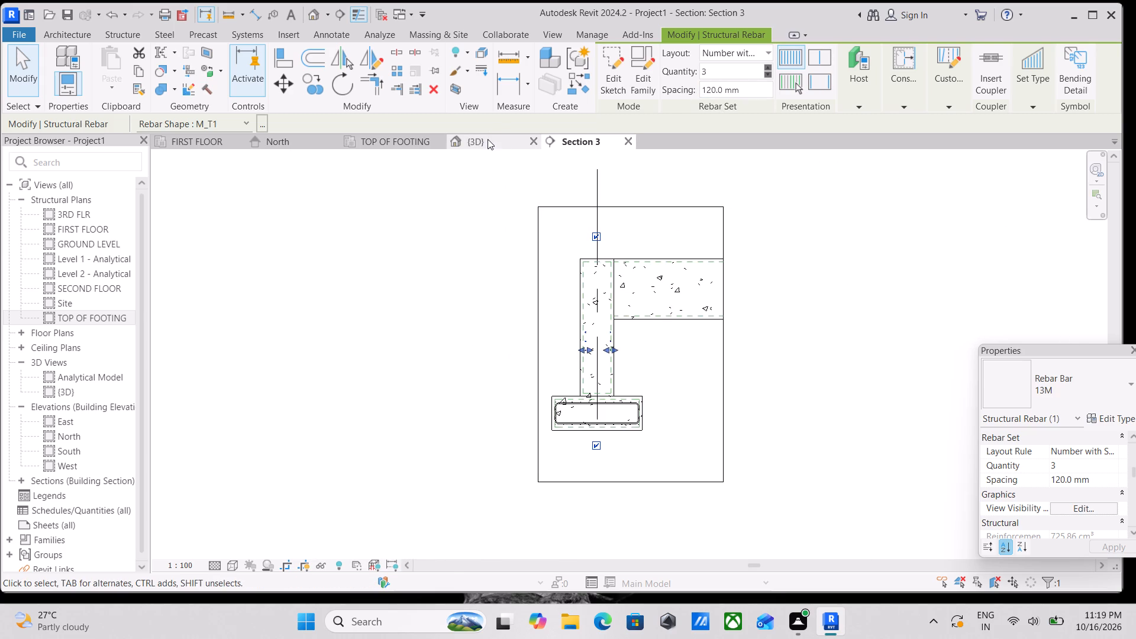
pyautogui.click(488, 139)
pyautogui.scroll(-3, 554, 238)
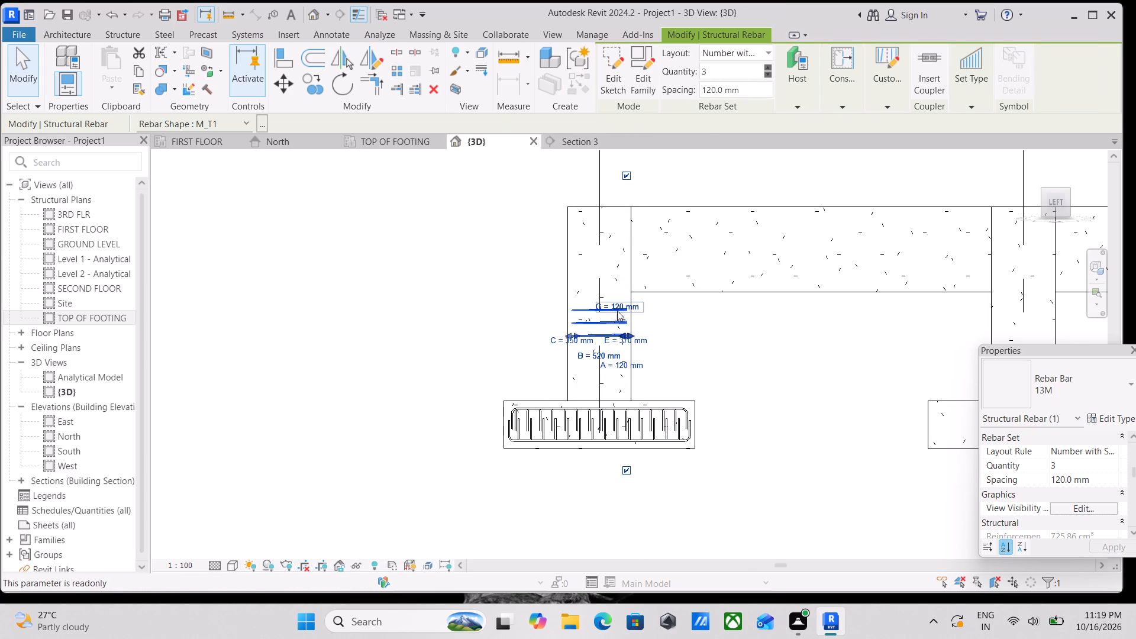
pyautogui.keyDown('shift'); pyautogui.moveTo(610, 324); pyautogui.dragTo(765, 476, button='middle'); pyautogui.keyUp('shift')
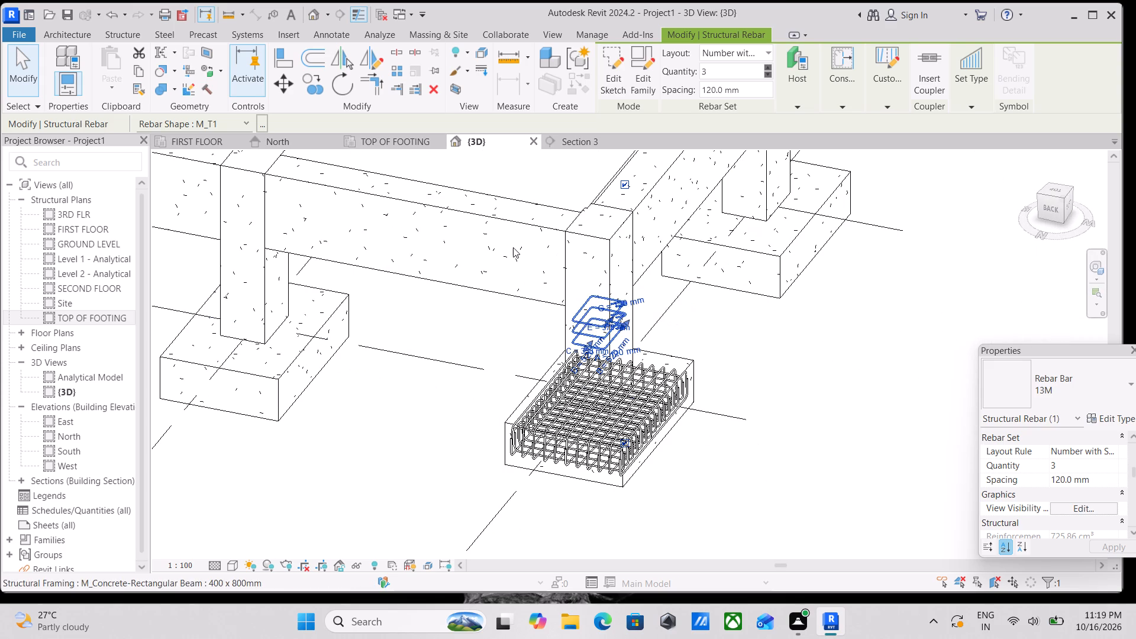
pyautogui.click(514, 228)
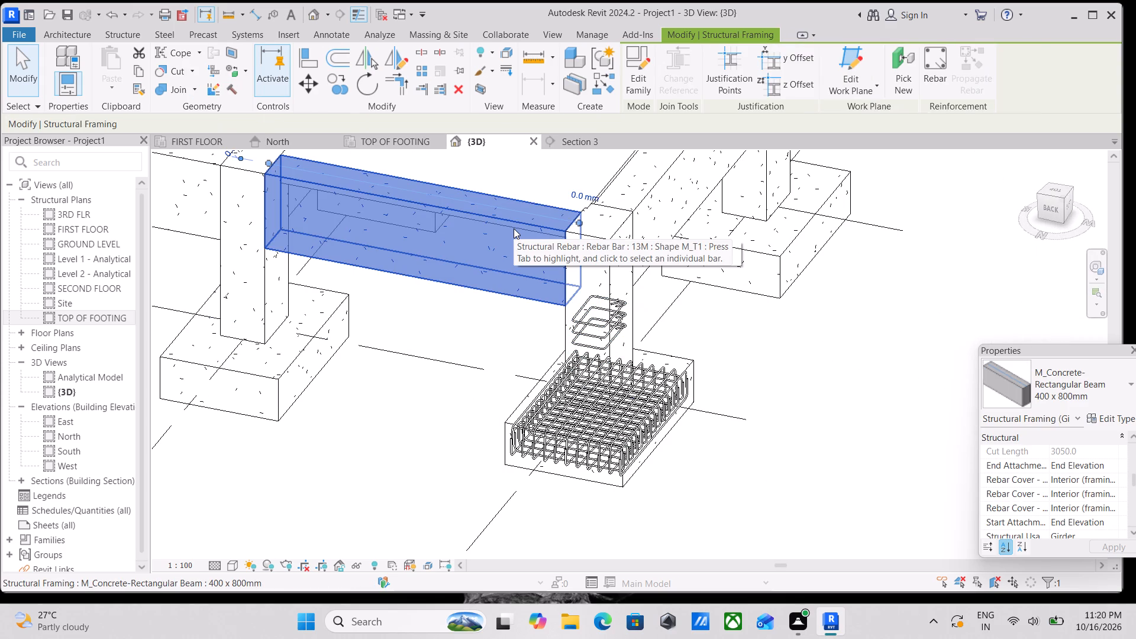
pyautogui.rightClick(514, 228)
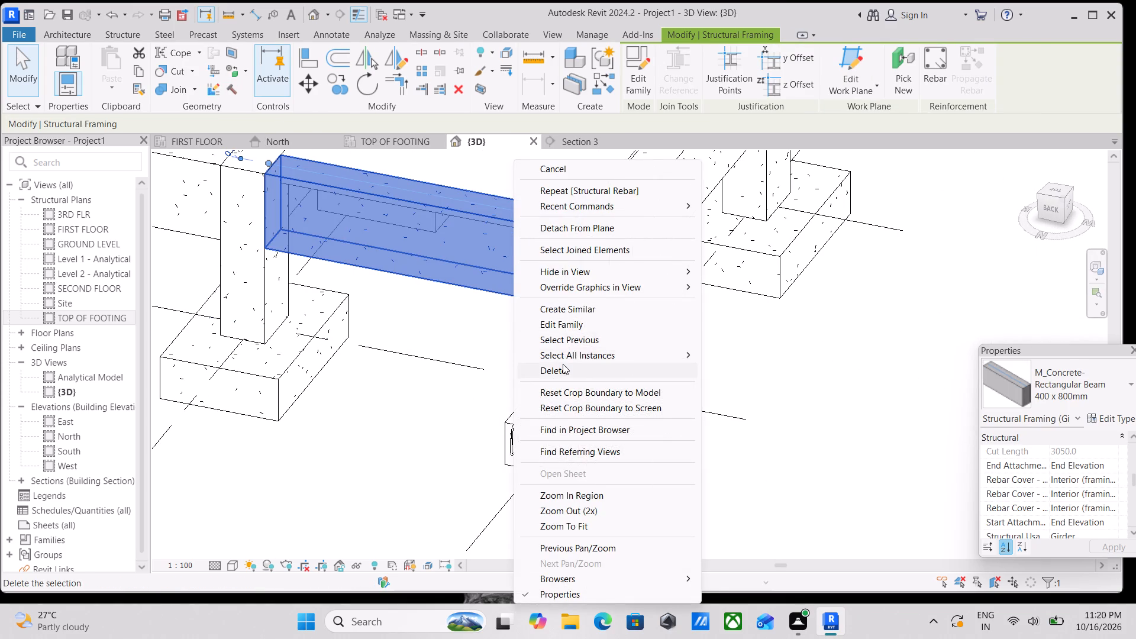
pyautogui.click(563, 364)
pyautogui.click(646, 207)
pyautogui.rightClick(646, 207)
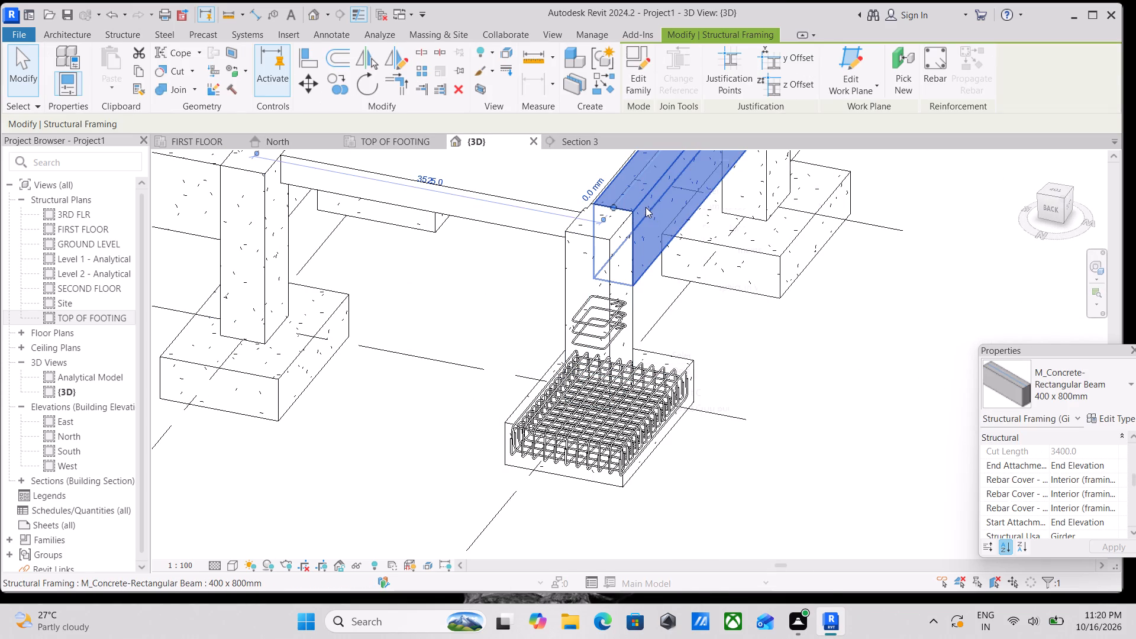
pyautogui.click(703, 368)
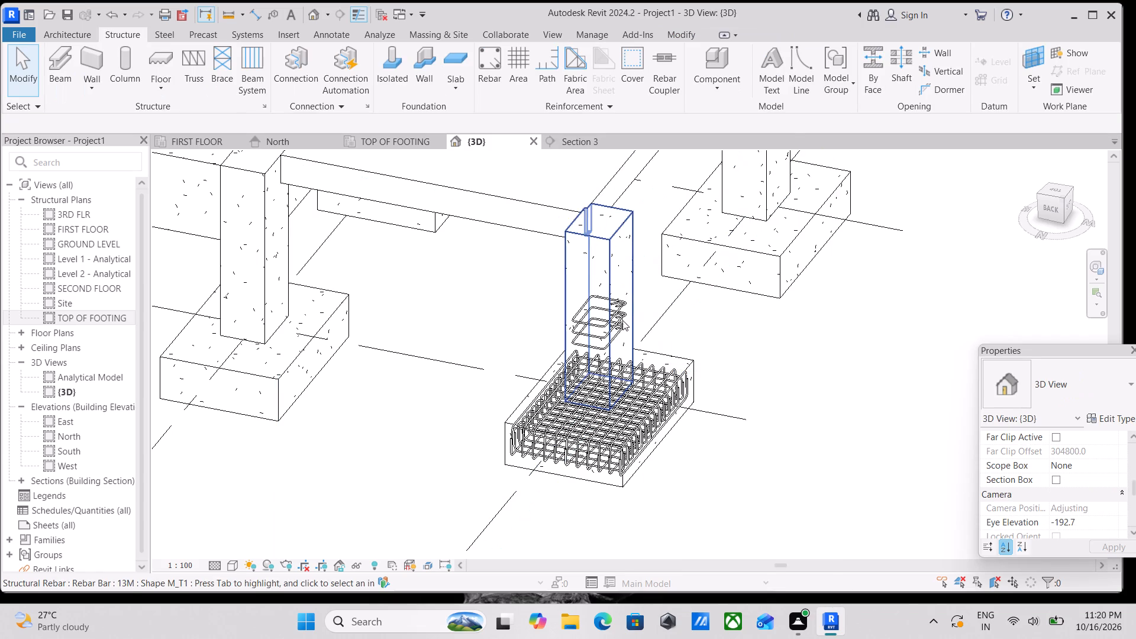
# Change the column tie set's layout rule to Maximum Spacing.
pyautogui.click(622, 320)
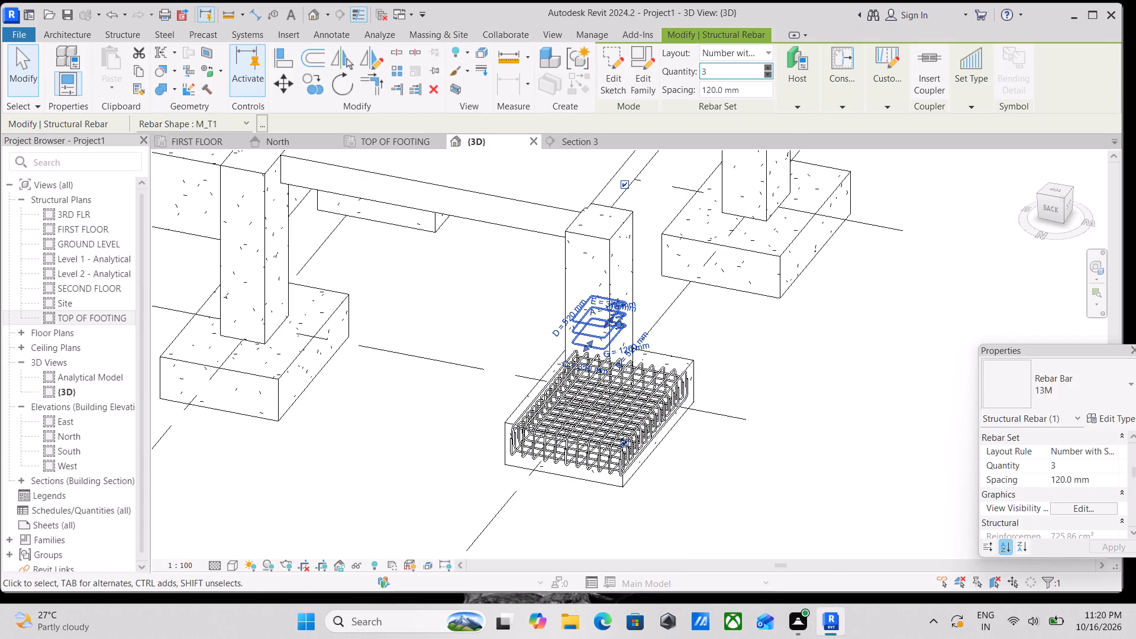
pyautogui.click(759, 53)
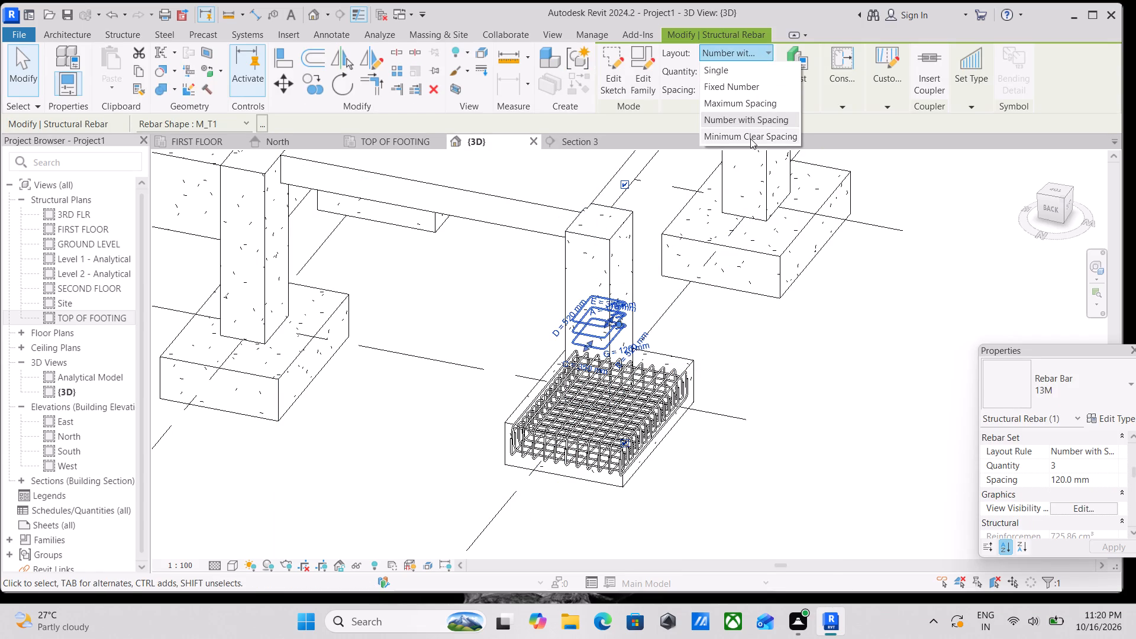
pyautogui.click(745, 105)
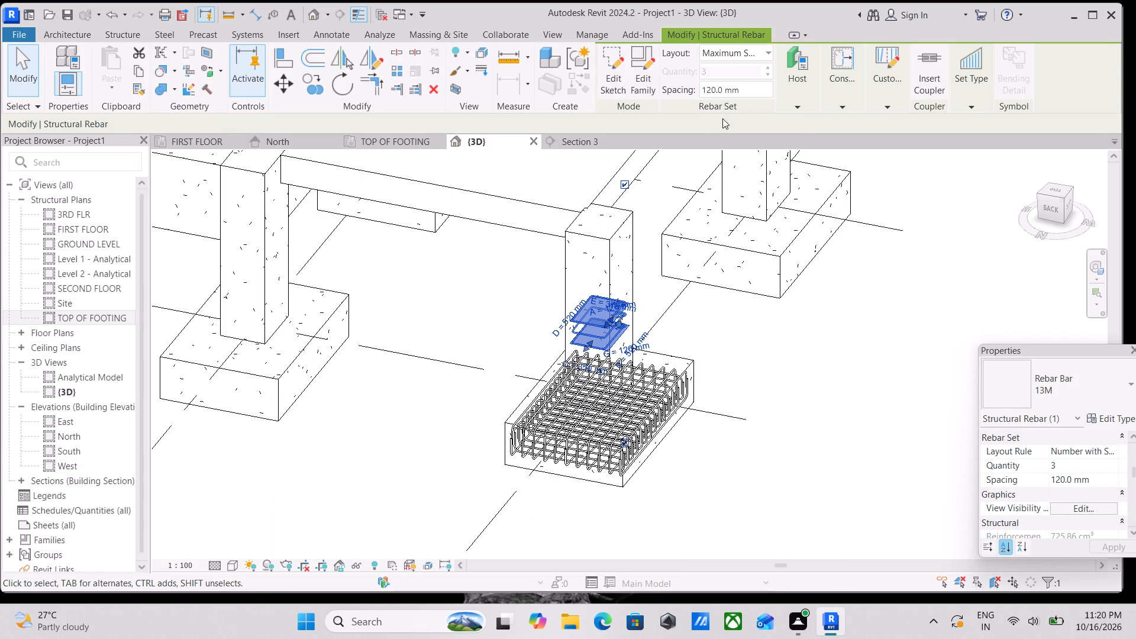
# Enter 120 mm as the maximum spacing of the column's M_T1 tie set.
pyautogui.click(747, 89)
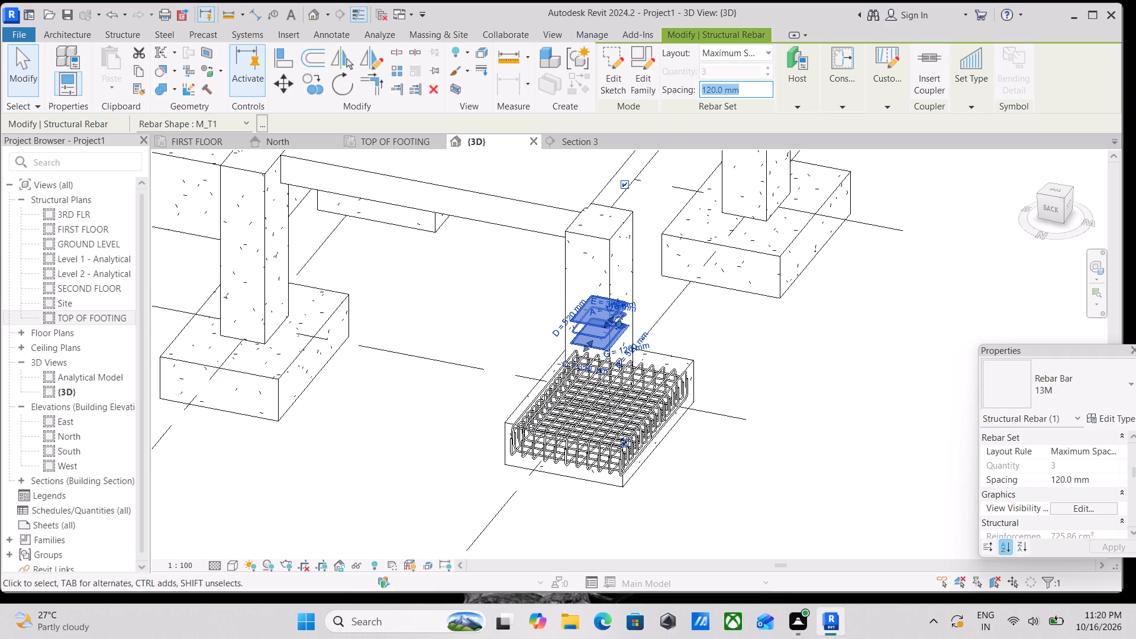
pyautogui.click(747, 89)
pyautogui.press('Return')
pyautogui.press('Escape')
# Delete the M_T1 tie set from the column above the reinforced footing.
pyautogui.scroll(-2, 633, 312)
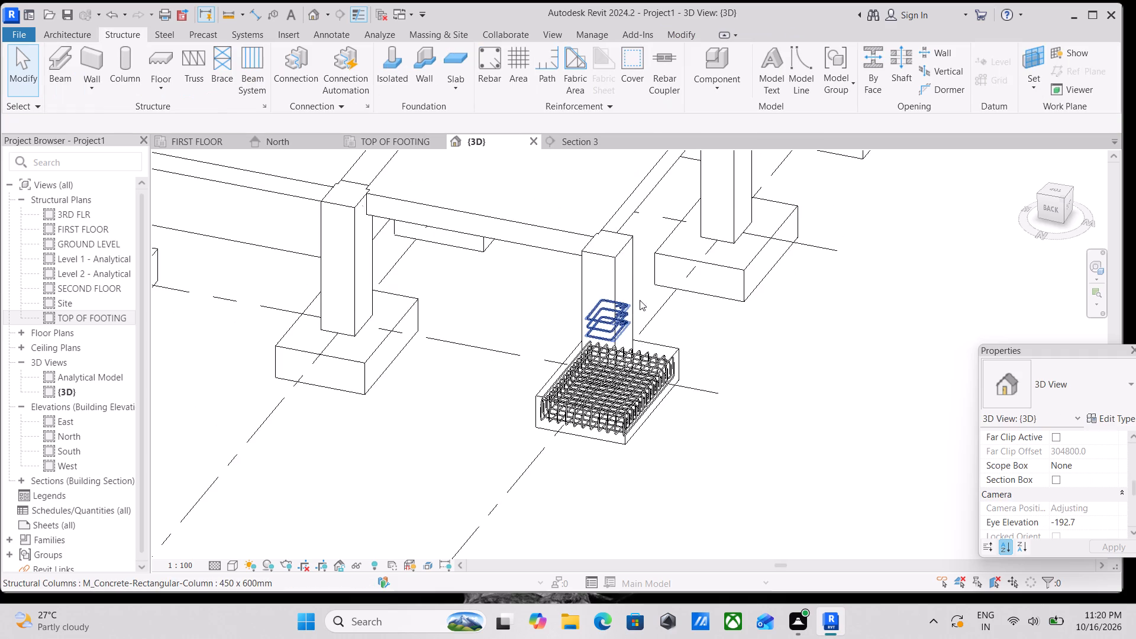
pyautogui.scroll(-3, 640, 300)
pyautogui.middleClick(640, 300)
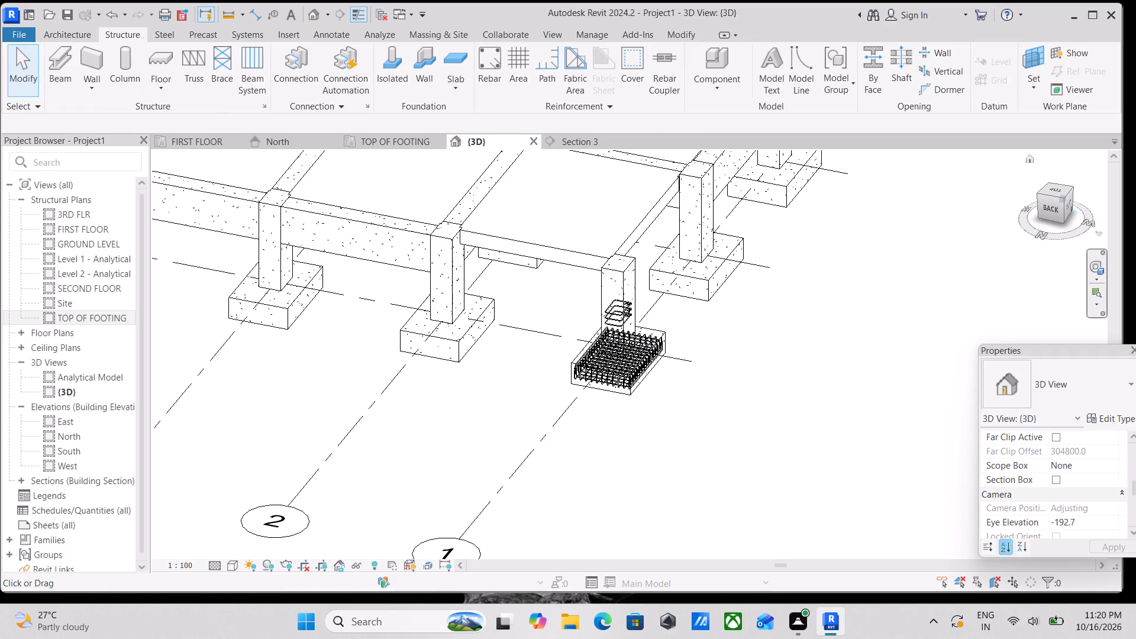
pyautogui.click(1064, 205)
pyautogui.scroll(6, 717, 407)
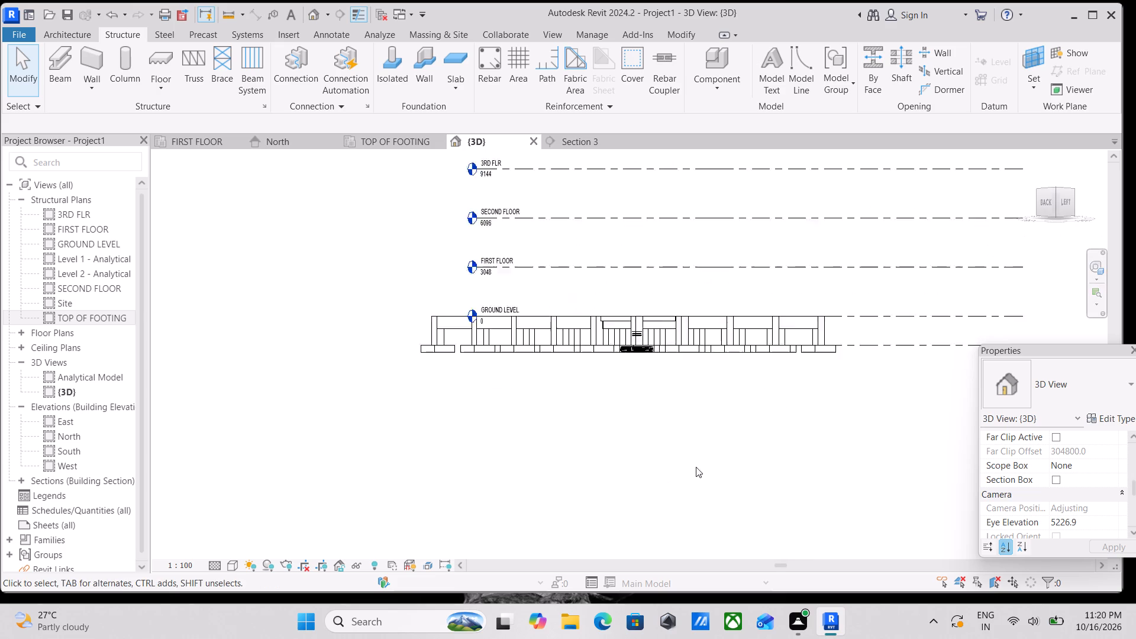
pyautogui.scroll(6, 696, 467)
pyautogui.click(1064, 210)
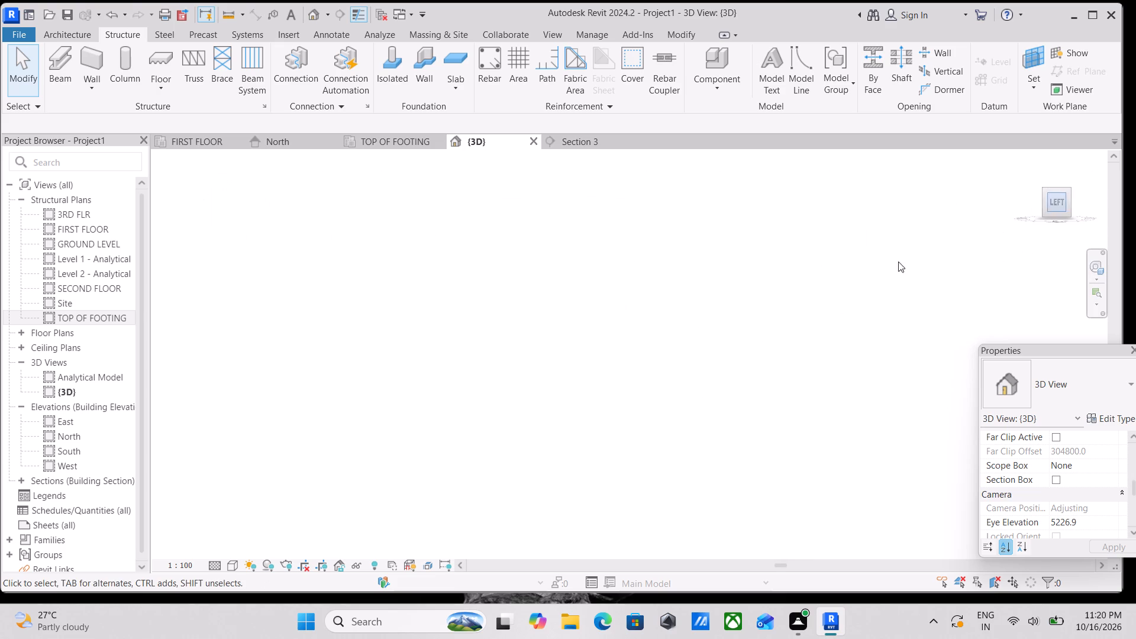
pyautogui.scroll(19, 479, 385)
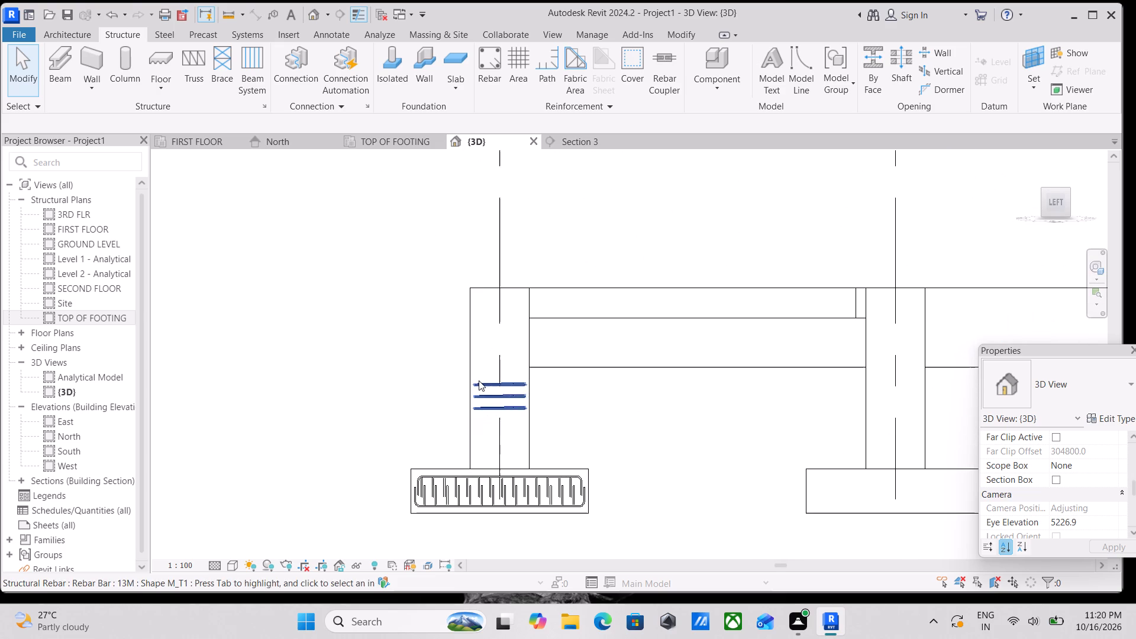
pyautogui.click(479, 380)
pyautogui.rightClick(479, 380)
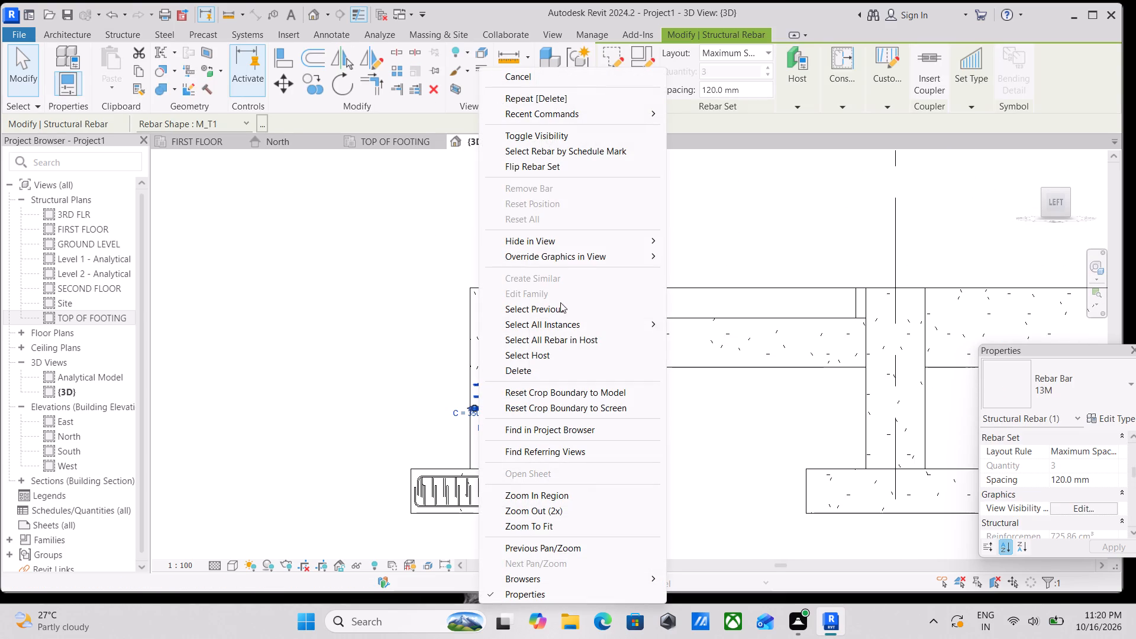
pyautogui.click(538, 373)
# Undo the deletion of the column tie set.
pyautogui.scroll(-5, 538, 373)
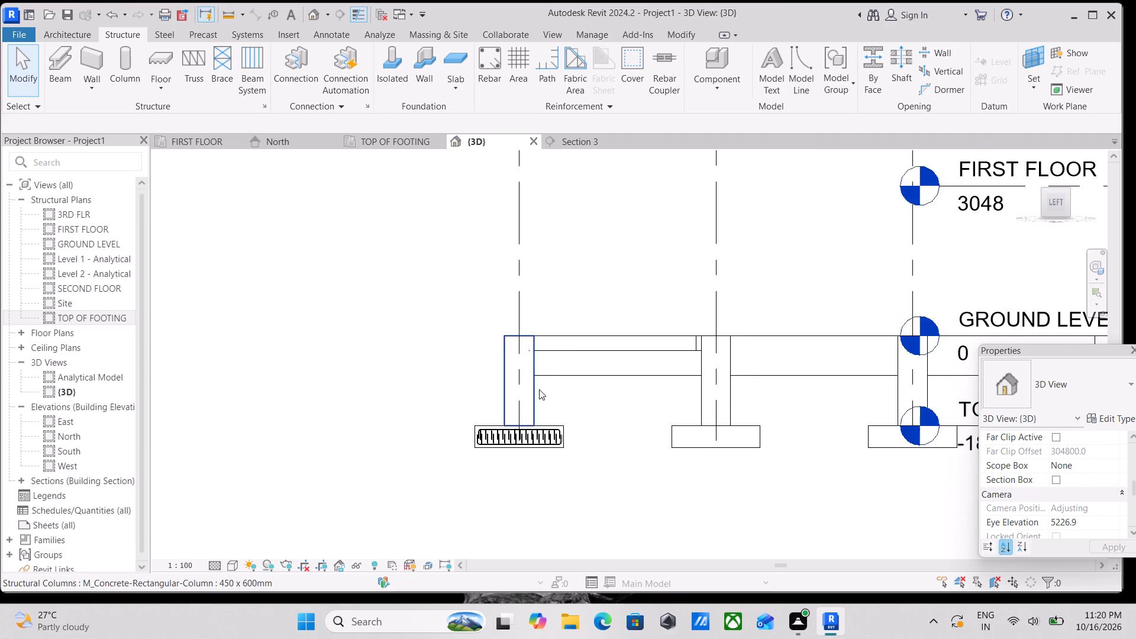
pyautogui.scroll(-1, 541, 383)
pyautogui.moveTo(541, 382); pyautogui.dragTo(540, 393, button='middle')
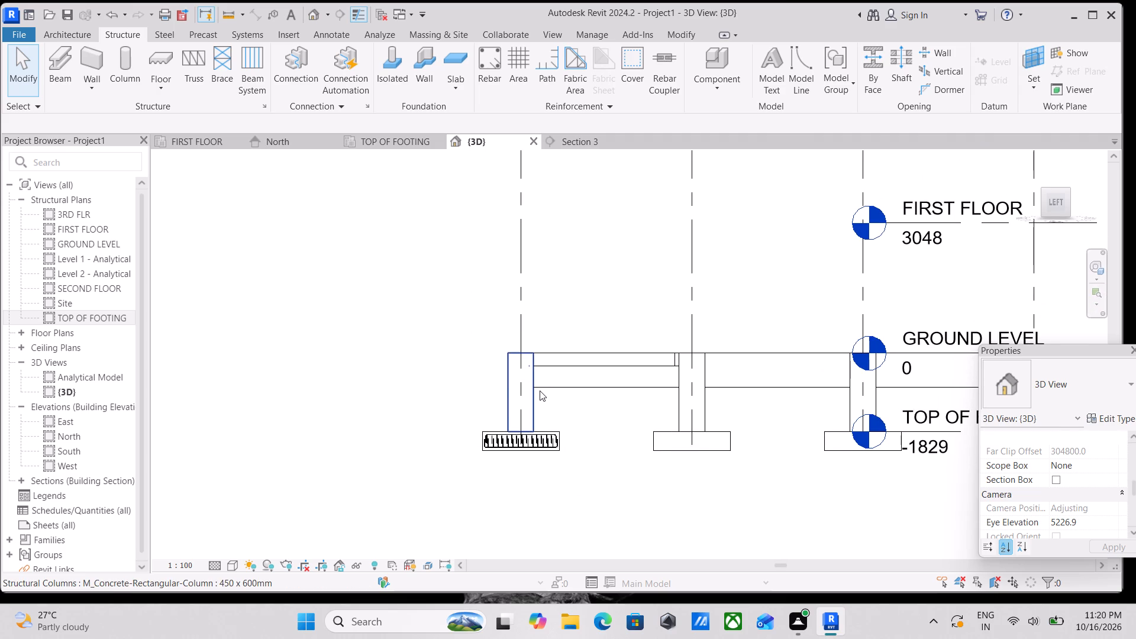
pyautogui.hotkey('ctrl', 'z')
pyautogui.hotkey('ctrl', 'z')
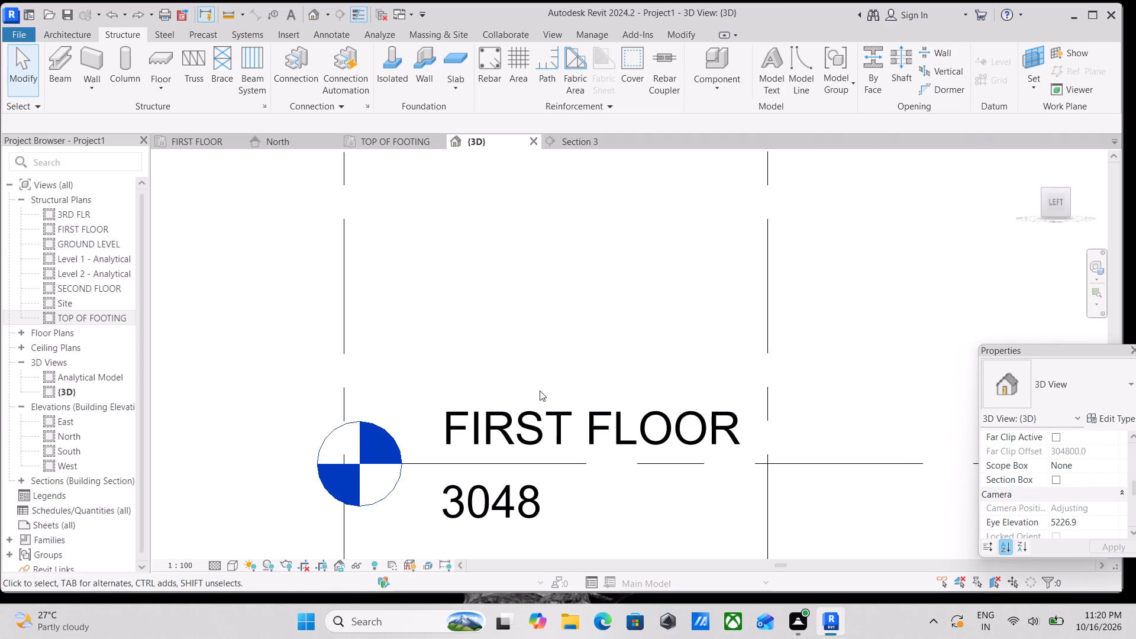
# Propagate the corner footing's rebar, aligned by host, to the four footings at B, C, D and E along grid 1.
pyautogui.scroll(-15, 540, 390)
pyautogui.scroll(3, 606, 468)
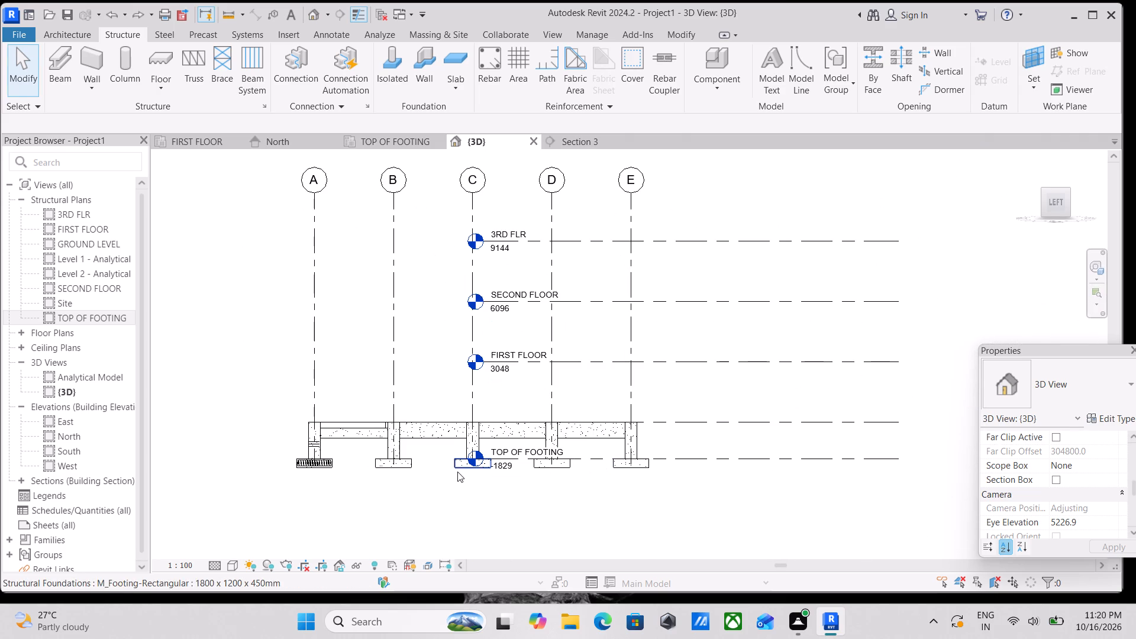
pyautogui.keyDown('shift'); pyautogui.moveTo(416, 456); pyautogui.dragTo(524, 560, button='middle'); pyautogui.keyUp('shift')
pyautogui.moveTo(558, 477); pyautogui.dragTo(499, 319, button='middle')
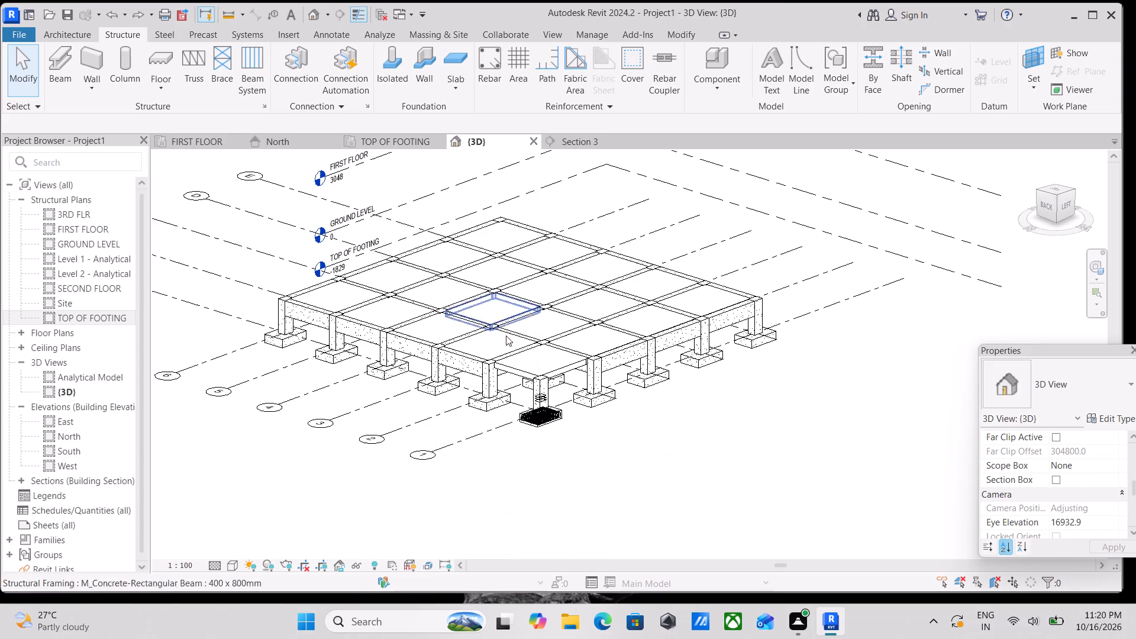
pyautogui.scroll(17, 592, 463)
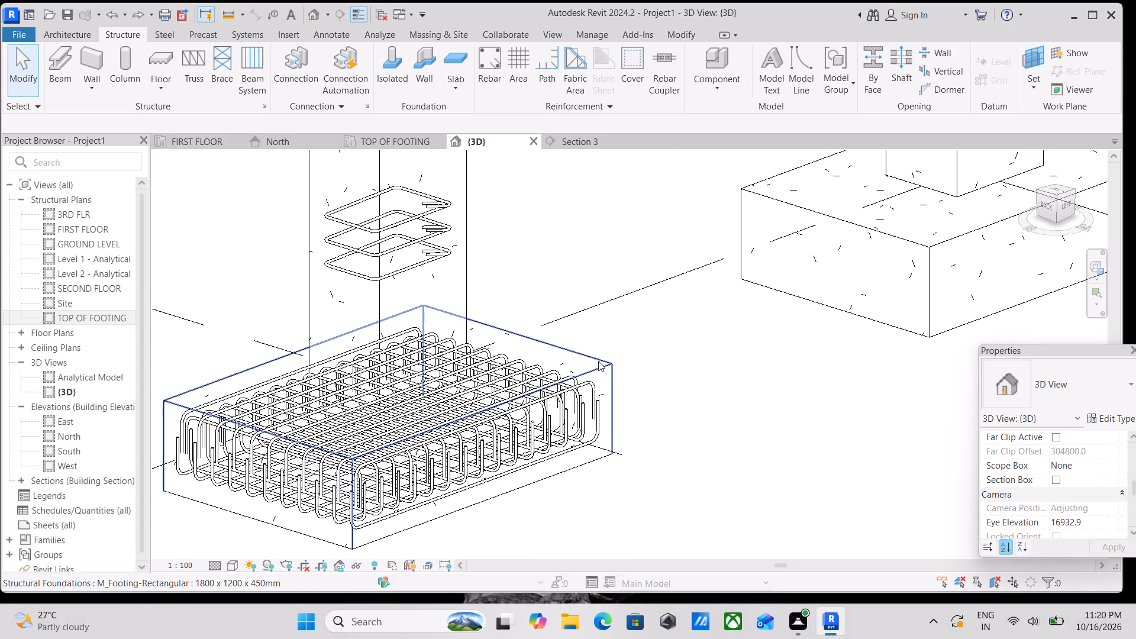
pyautogui.click(598, 361)
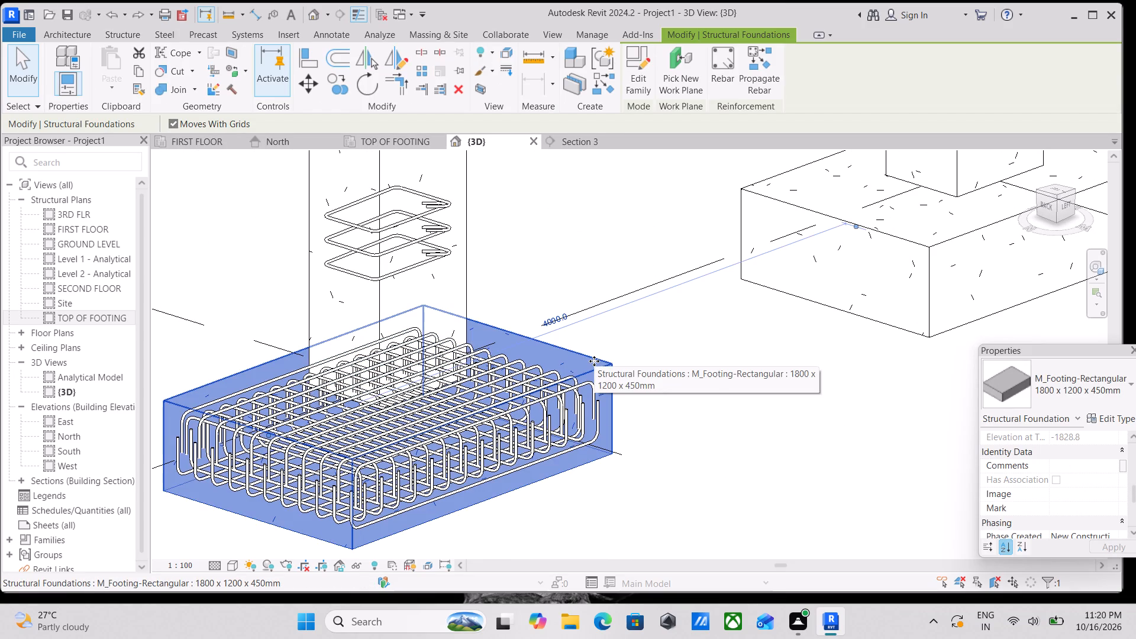
pyautogui.scroll(-3, 594, 361)
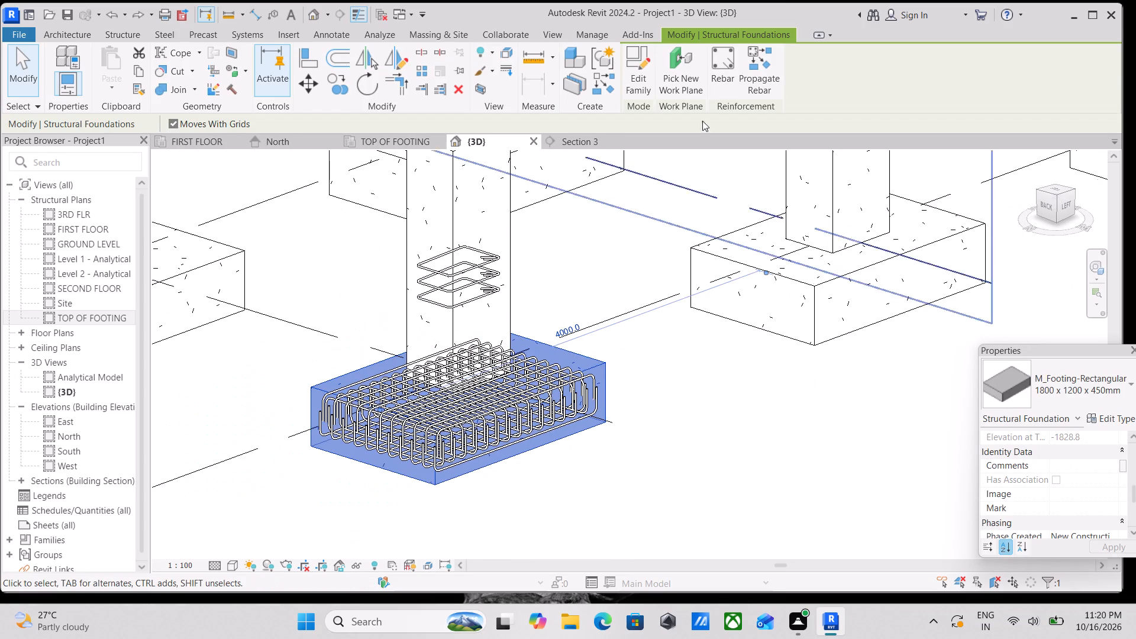
pyautogui.click(745, 55)
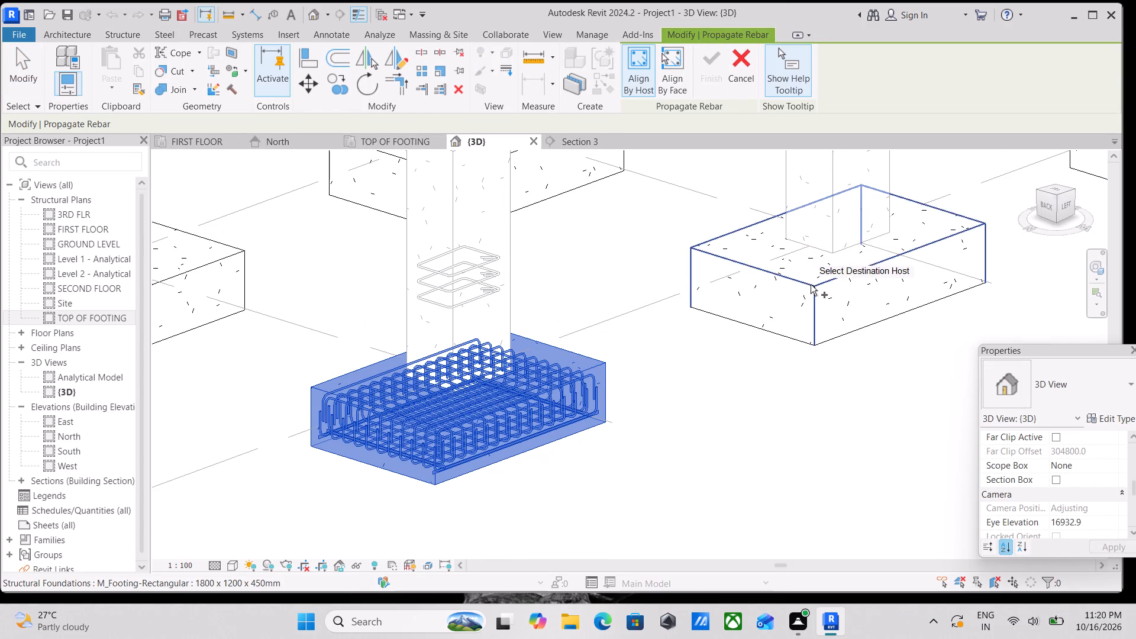
pyautogui.click(811, 285)
pyautogui.scroll(-6, 811, 285)
pyautogui.moveTo(811, 285); pyautogui.dragTo(865, 295, button='middle')
pyautogui.moveTo(859, 295); pyautogui.dragTo(581, 364, button='middle')
pyautogui.scroll(-1, 859, 295)
pyautogui.click(763, 319)
pyautogui.scroll(1, 763, 309)
pyautogui.moveTo(763, 309); pyautogui.dragTo(582, 377, button='middle')
pyautogui.click(746, 312)
pyautogui.click(870, 253)
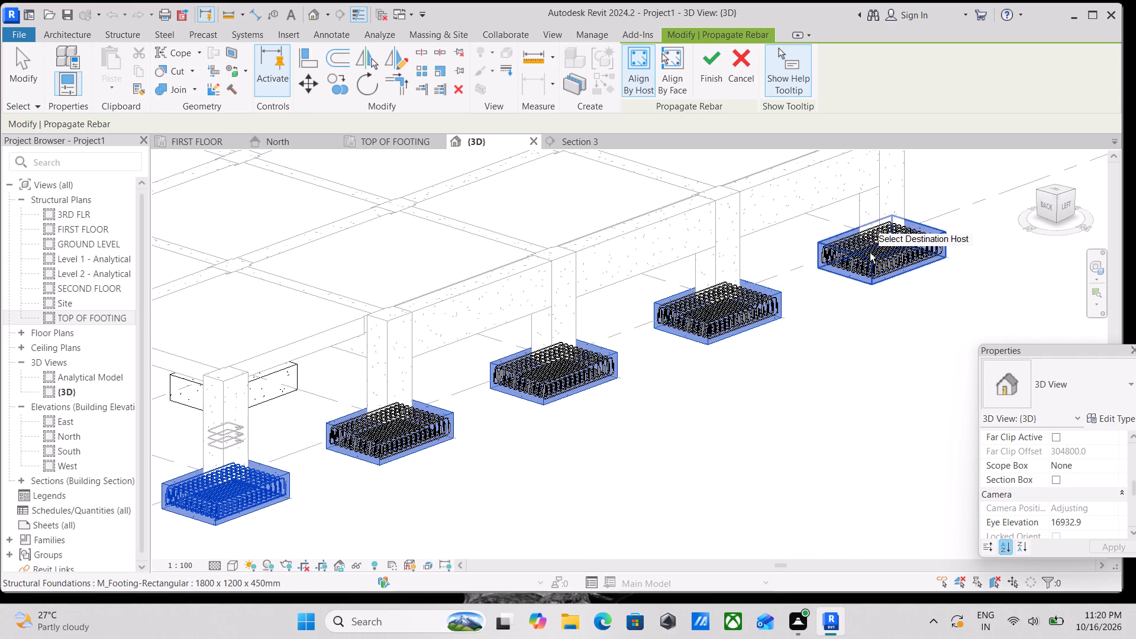
# Add the footings at grids 2 to 6 along grid A as destinations for the propagated footing rebar.
pyautogui.moveTo(660, 301); pyautogui.dragTo(863, 230, button='middle')
pyautogui.click(253, 386)
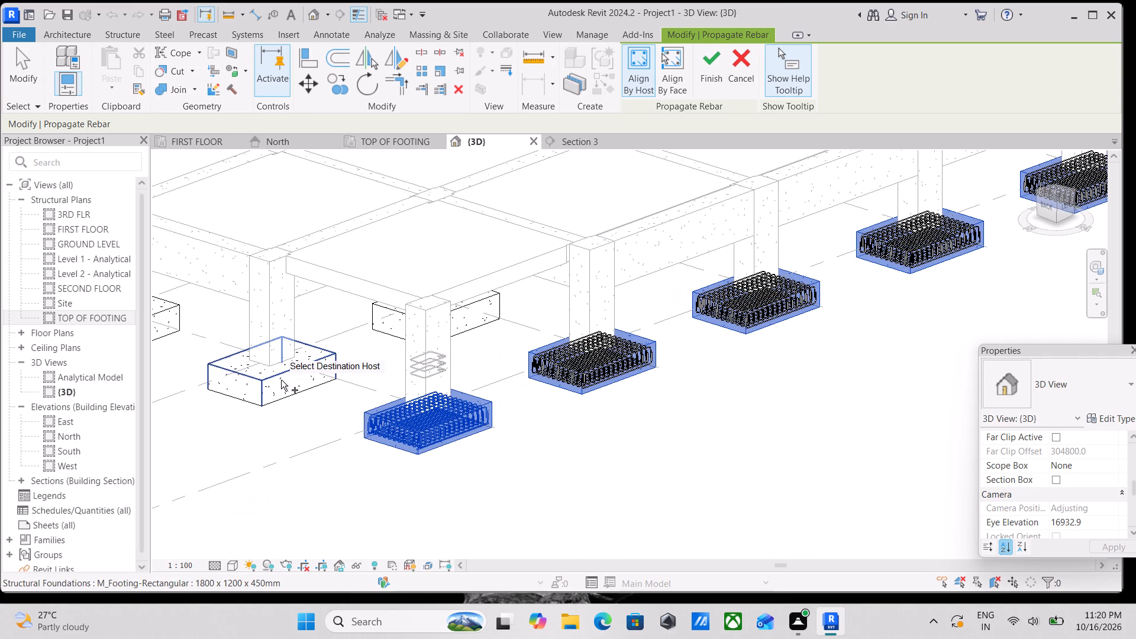
pyautogui.click(277, 381)
pyautogui.moveTo(212, 390); pyautogui.dragTo(469, 367, button='middle')
pyautogui.click(362, 317)
pyautogui.moveTo(350, 321); pyautogui.dragTo(351, 323, button='middle')
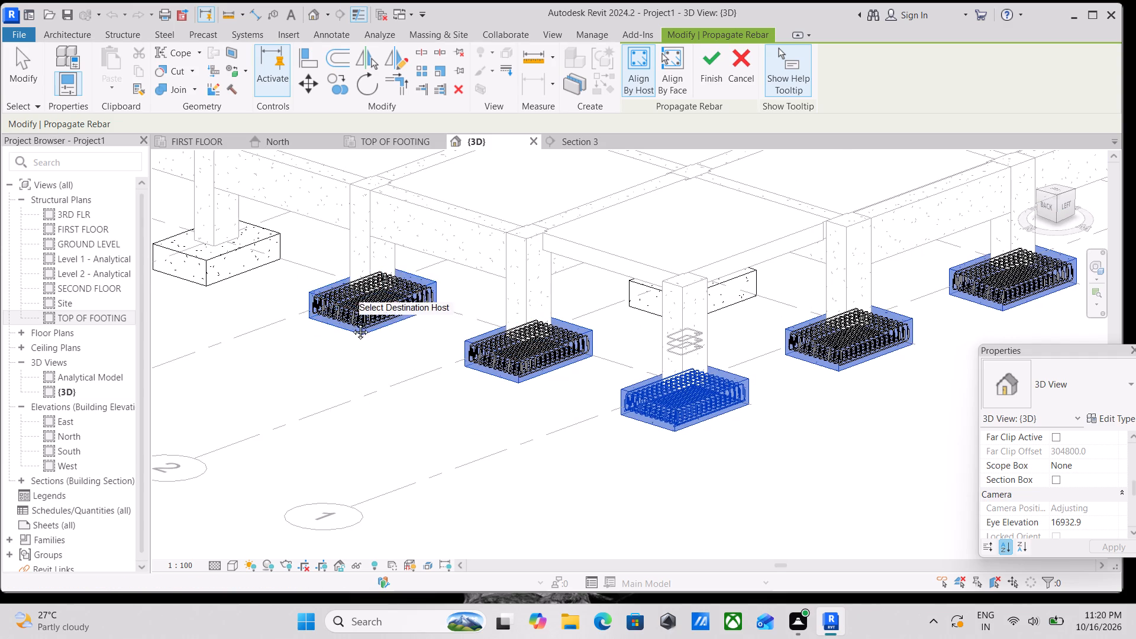
pyautogui.moveTo(351, 323); pyautogui.dragTo(453, 399, button='middle')
pyautogui.click(309, 335)
pyautogui.moveTo(309, 335); pyautogui.dragTo(410, 374, button='middle')
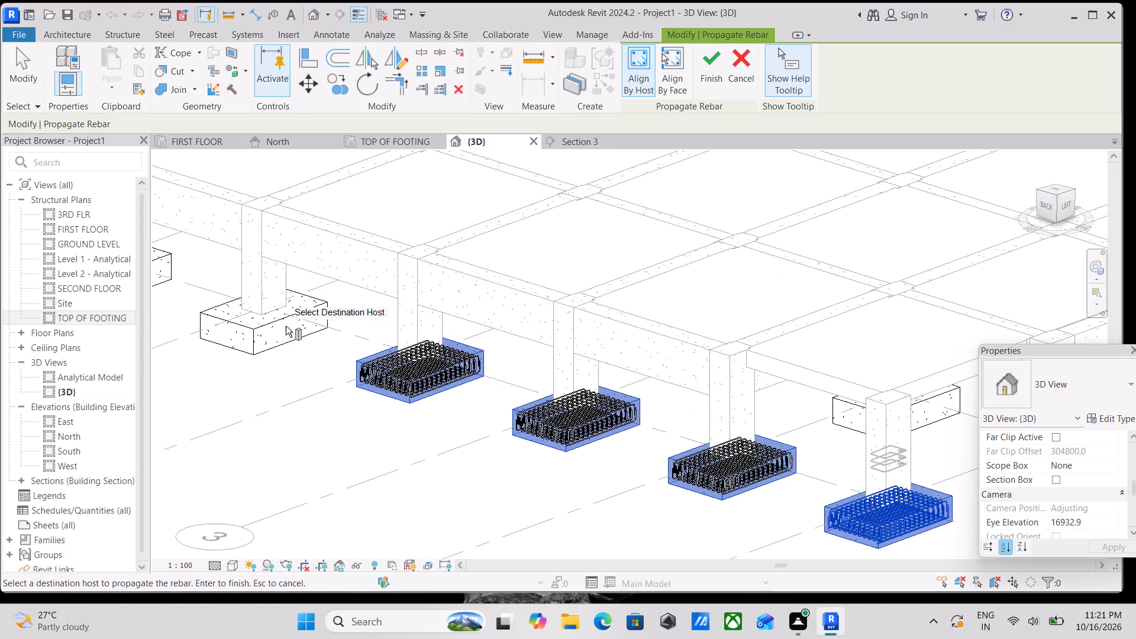
pyautogui.click(280, 324)
pyautogui.moveTo(224, 326); pyautogui.dragTo(473, 444, button='middle')
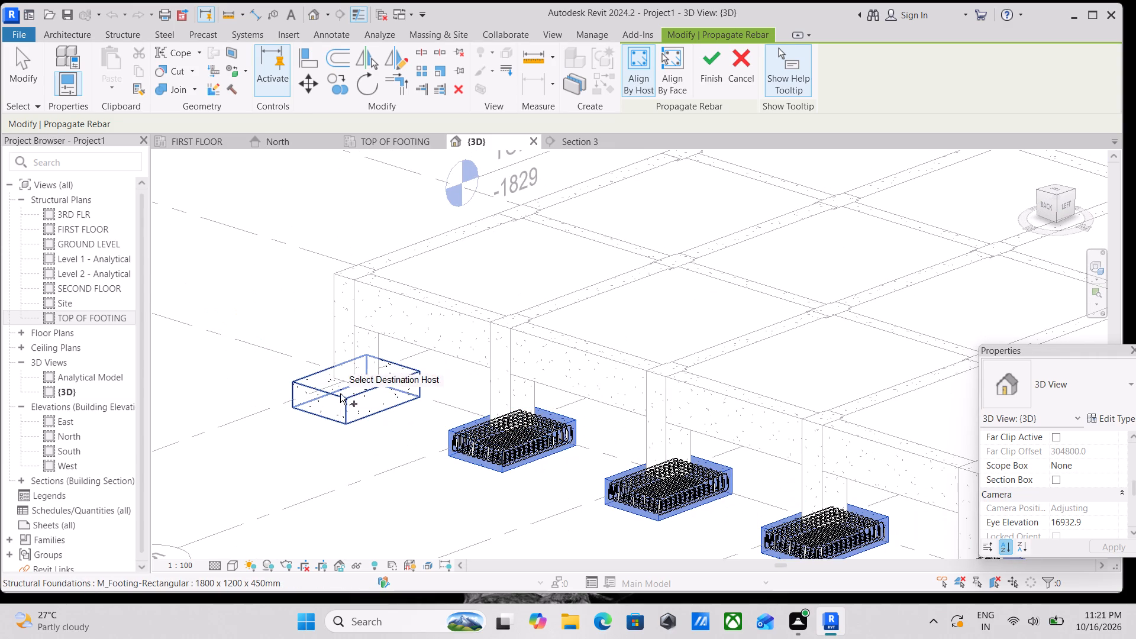
pyautogui.click(340, 393)
# Add the footings at E, D, C and B along grid 6 as destinations for the propagated rebar.
pyautogui.scroll(-3, 377, 351)
pyautogui.keyDown('shift'); pyautogui.moveTo(418, 392); pyautogui.dragTo(442, 395, button='middle'); pyautogui.keyUp('shift')
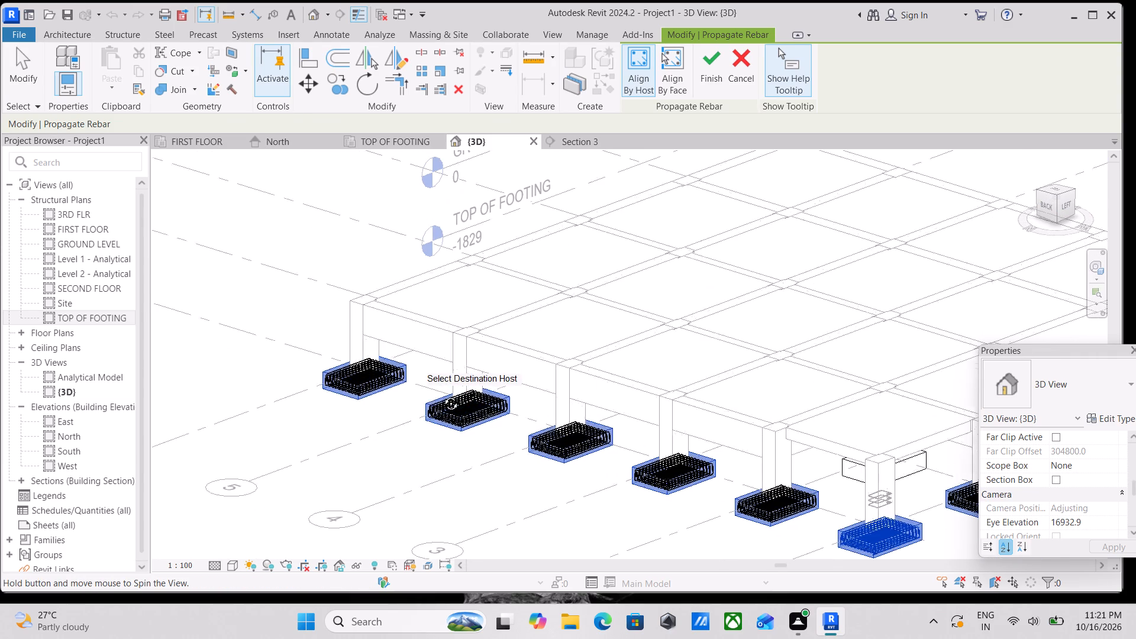
pyautogui.keyDown('shift'); pyautogui.moveTo(442, 395); pyautogui.dragTo(773, 393, button='middle'); pyautogui.keyUp('shift')
pyautogui.click(553, 367)
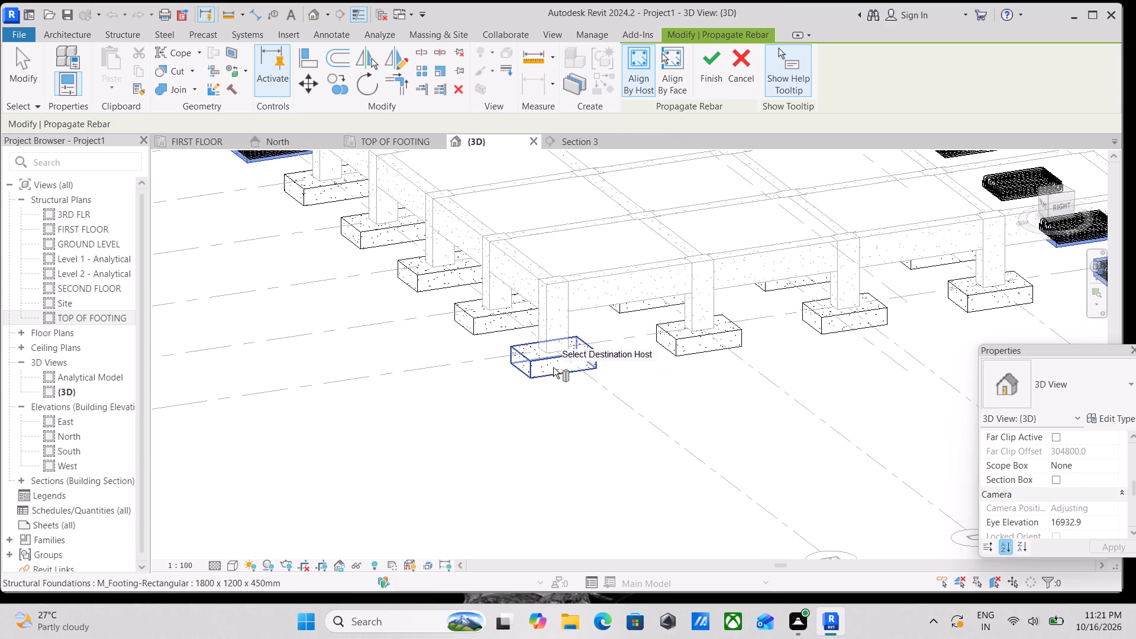
pyautogui.click(560, 355)
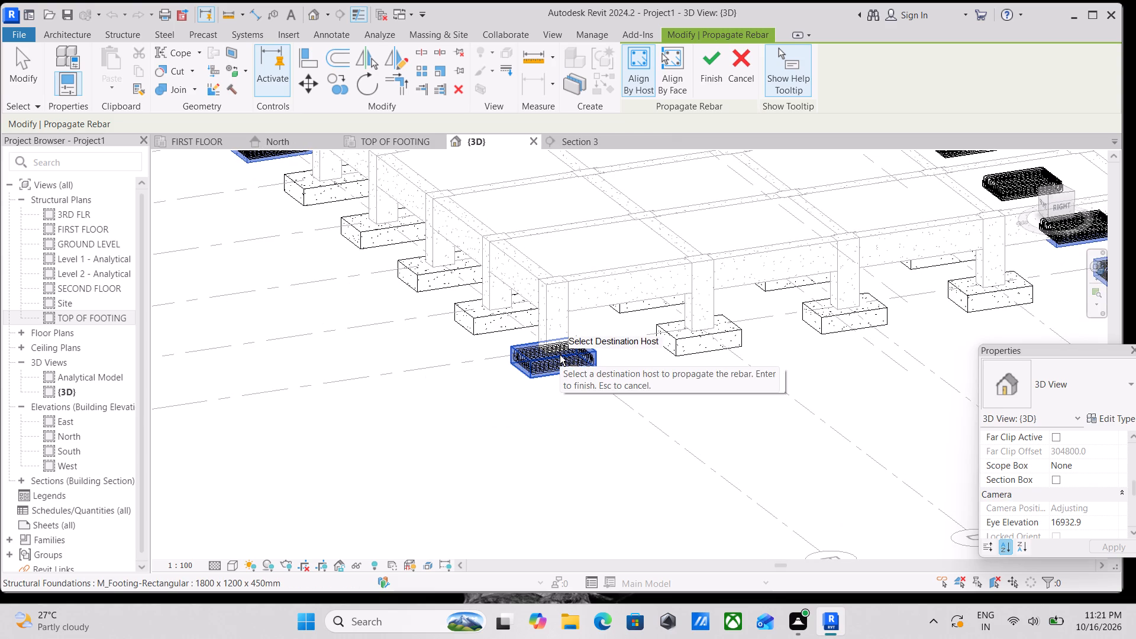
pyautogui.click(686, 333)
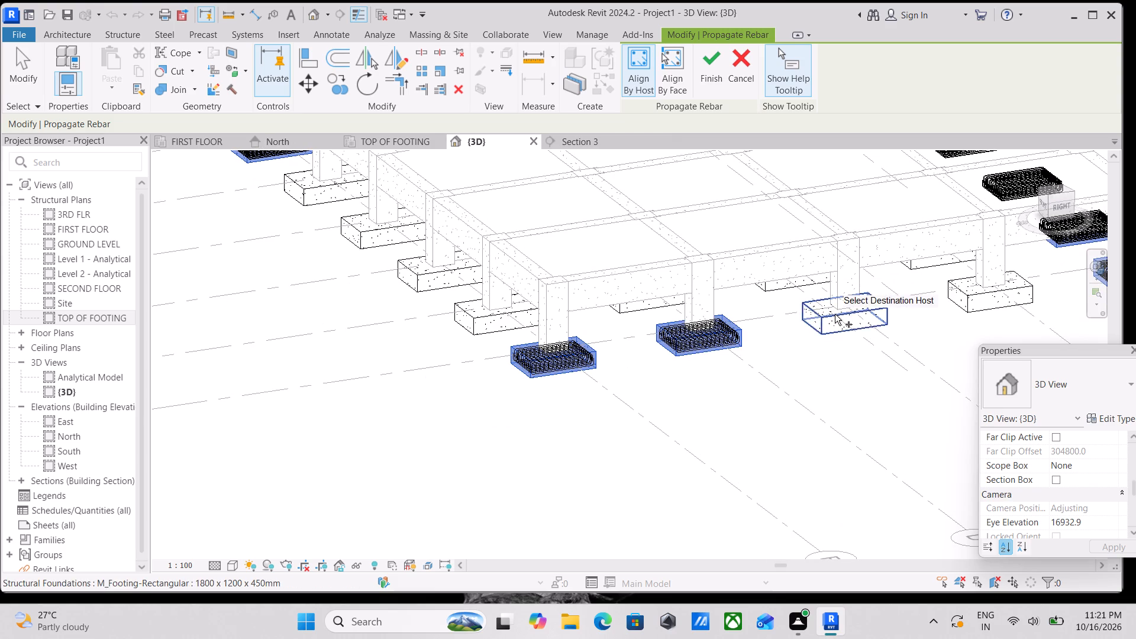
pyautogui.click(835, 314)
pyautogui.click(973, 297)
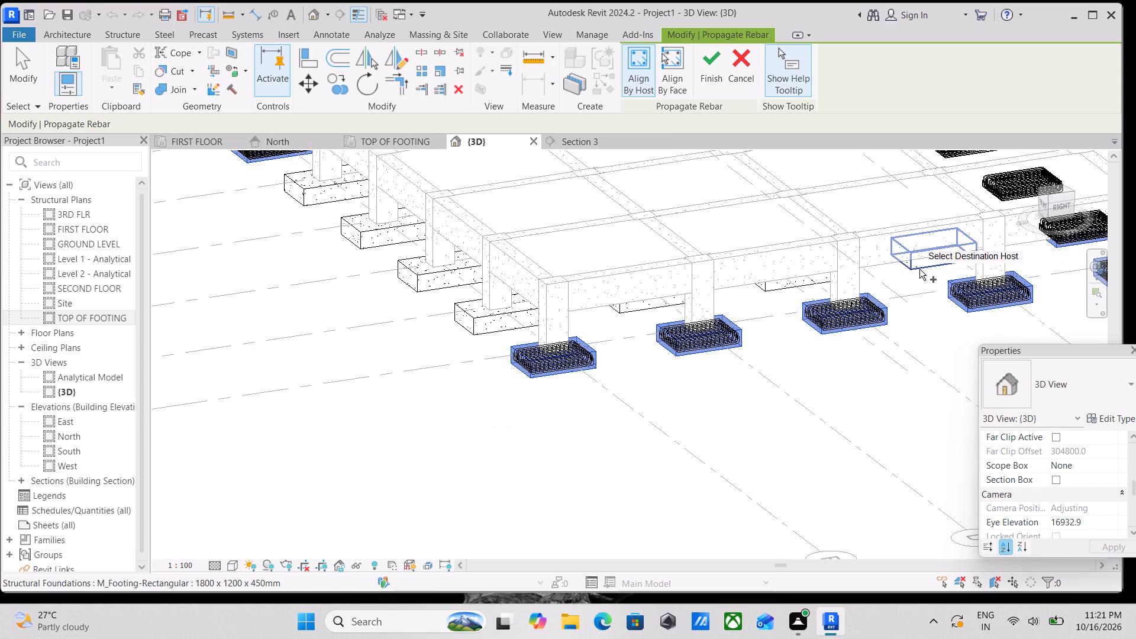
# Add the footings at B, C, D and E along grid 5 as destinations for the propagated rebar.
pyautogui.click(919, 269)
pyautogui.click(769, 285)
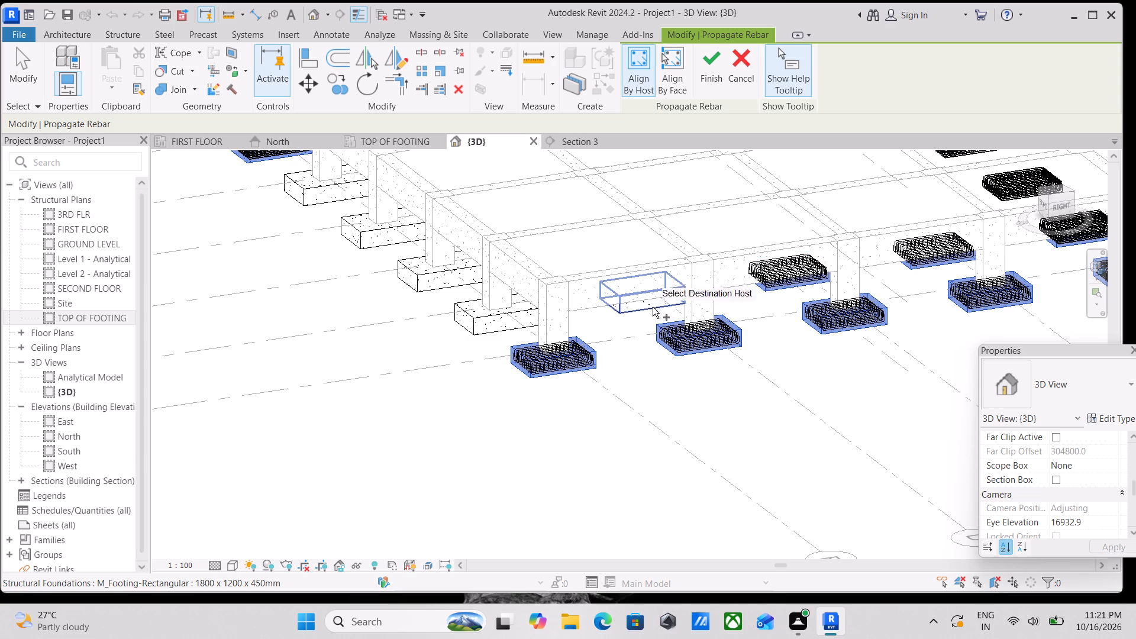
pyautogui.click(641, 304)
pyautogui.click(489, 312)
# Add the footings at grids 2, 3 and 4 along grids B and C as destinations for the propagated rebar.
pyautogui.scroll(-3, 489, 312)
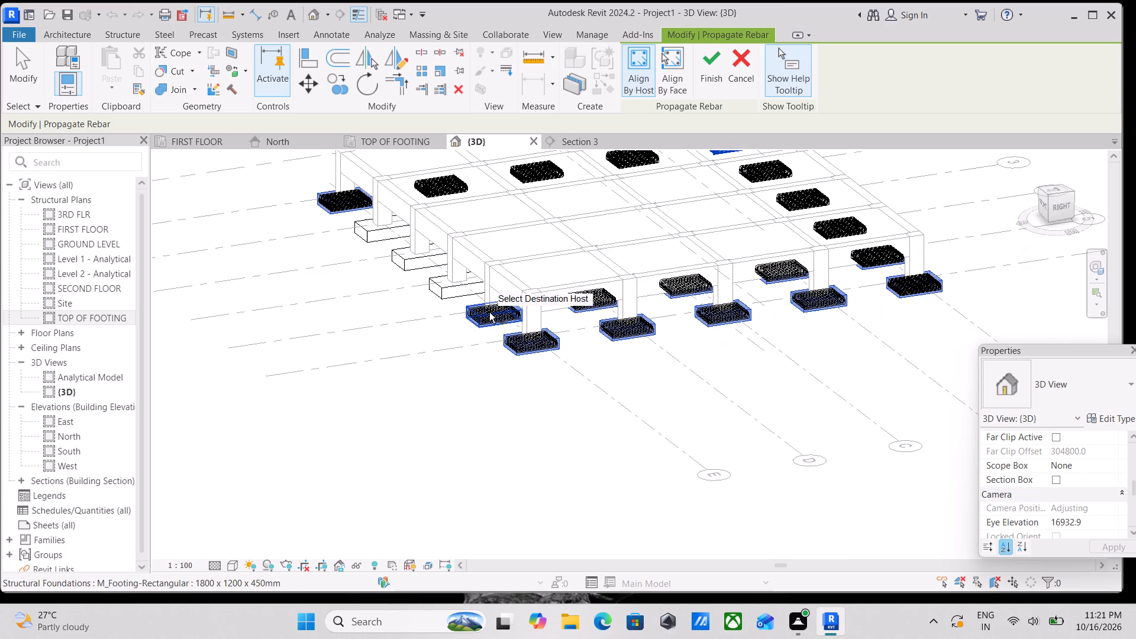
pyautogui.scroll(-2, 491, 316)
pyautogui.keyDown('shift'); pyautogui.moveTo(517, 359); pyautogui.dragTo(517, 357, button='middle'); pyautogui.keyUp('shift')
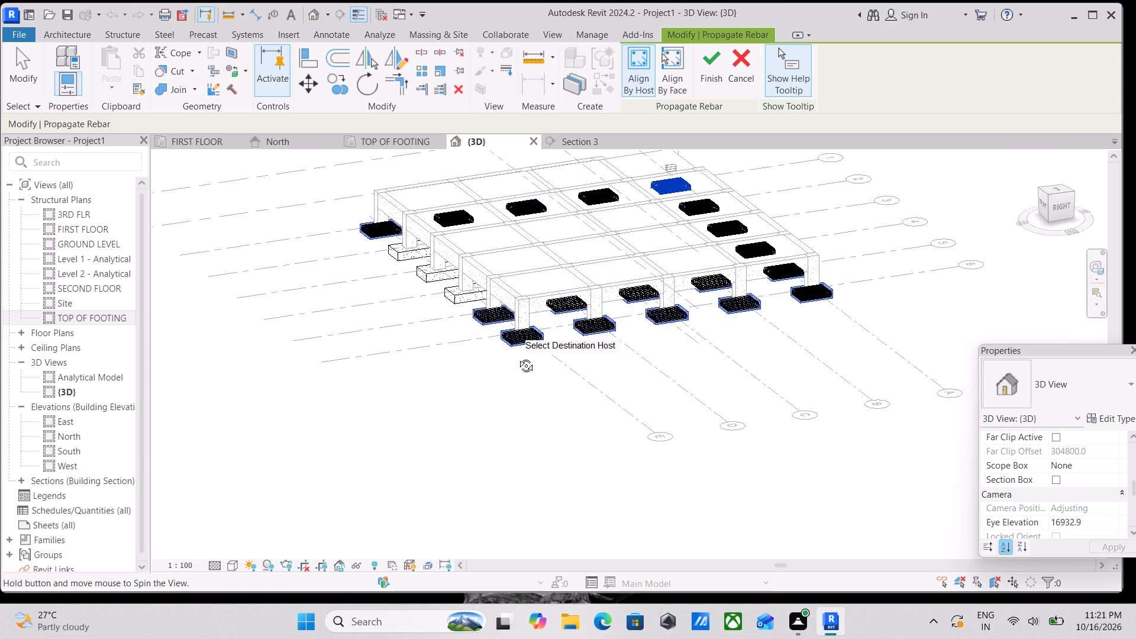
pyautogui.keyDown('shift'); pyautogui.moveTo(517, 357); pyautogui.dragTo(713, 0, button='middle'); pyautogui.keyUp('shift')
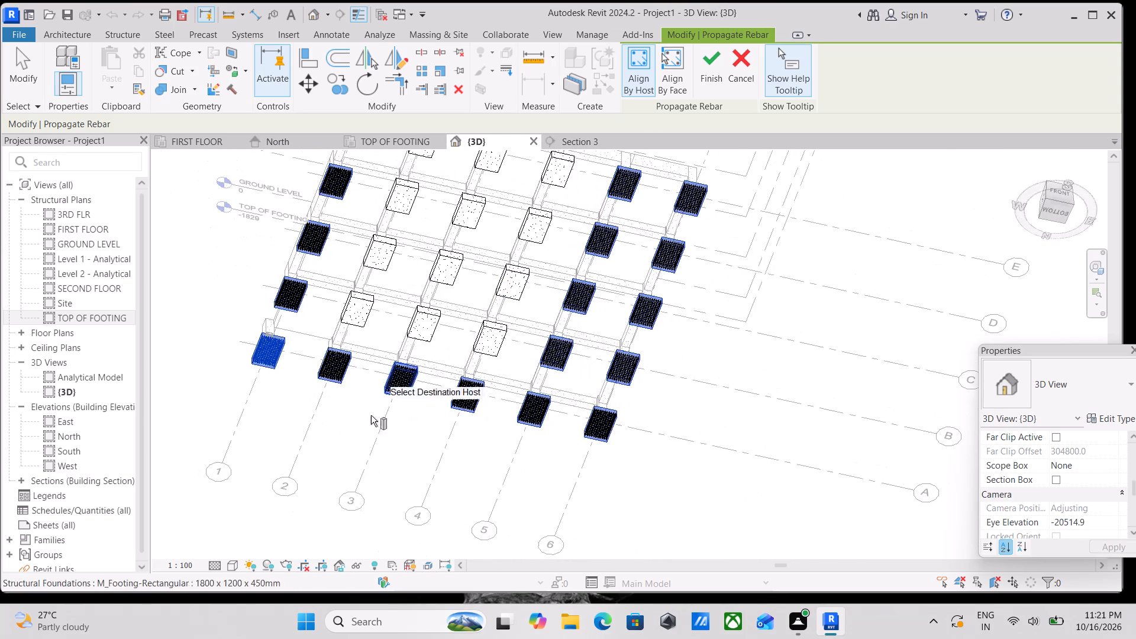
pyautogui.scroll(2, 347, 402)
pyautogui.click(341, 288)
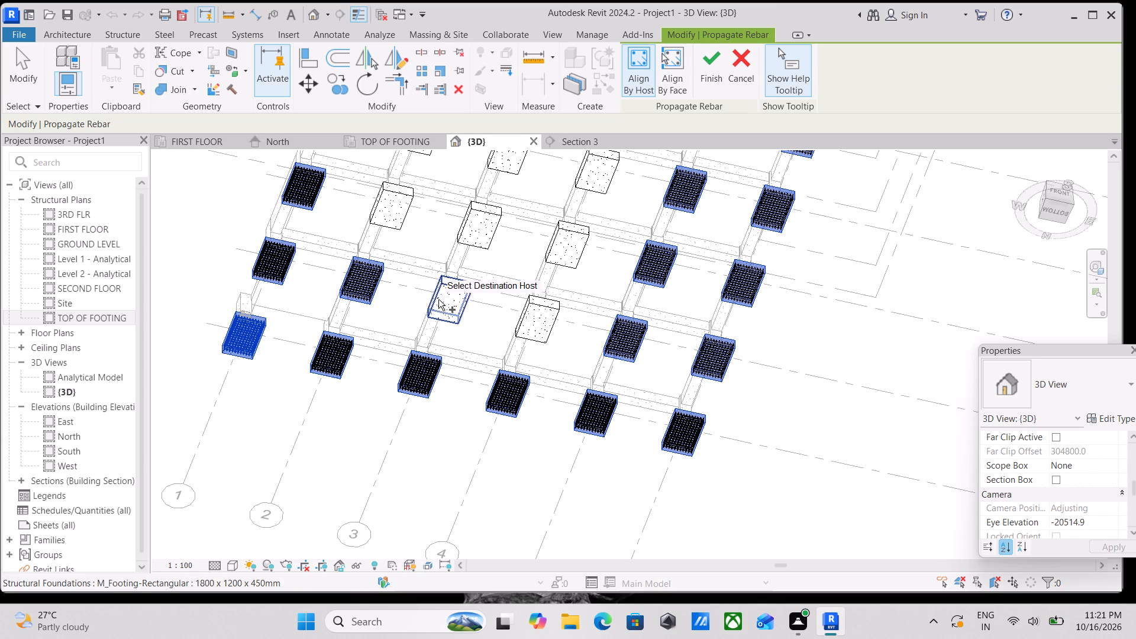
pyautogui.click(438, 299)
pyautogui.click(528, 309)
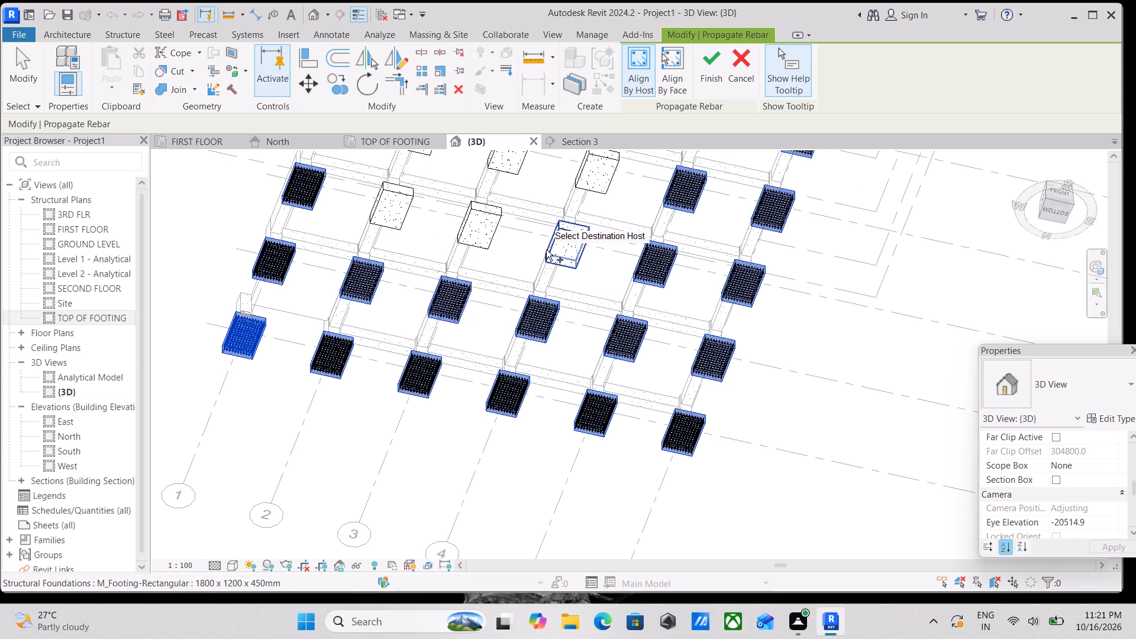
pyautogui.click(546, 250)
pyautogui.click(469, 226)
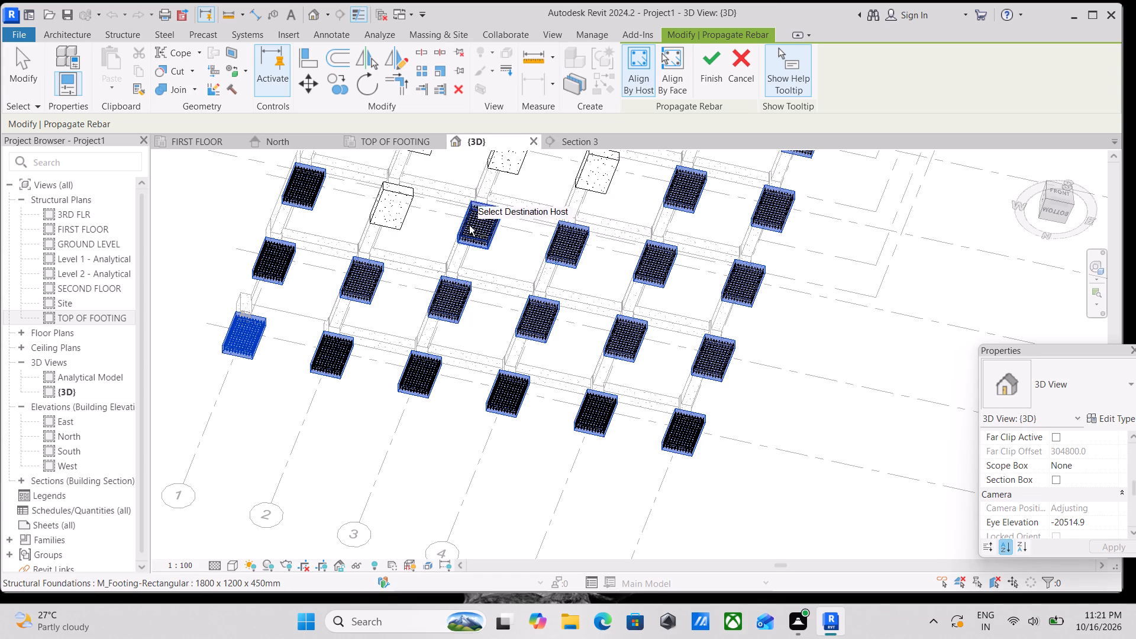
pyautogui.click(373, 204)
# Add the footings at grids 2, 3 and 4 along grids D and E as destinations and finish the rebar propagation.
pyautogui.moveTo(391, 206); pyautogui.dragTo(396, 296, button='middle')
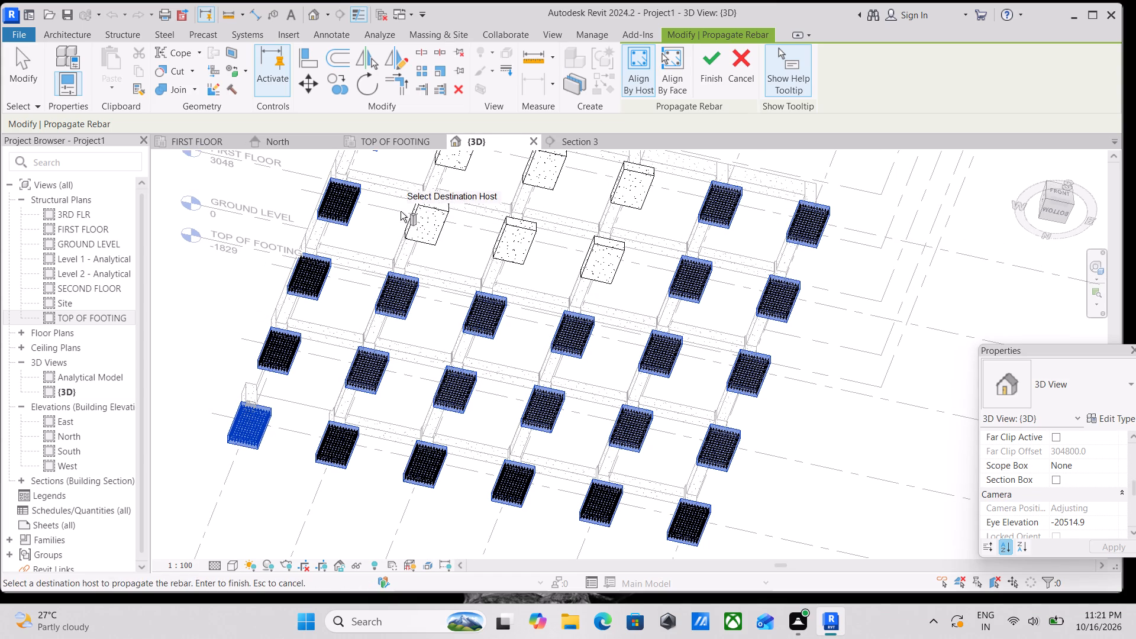
pyautogui.click(410, 220)
pyautogui.click(509, 232)
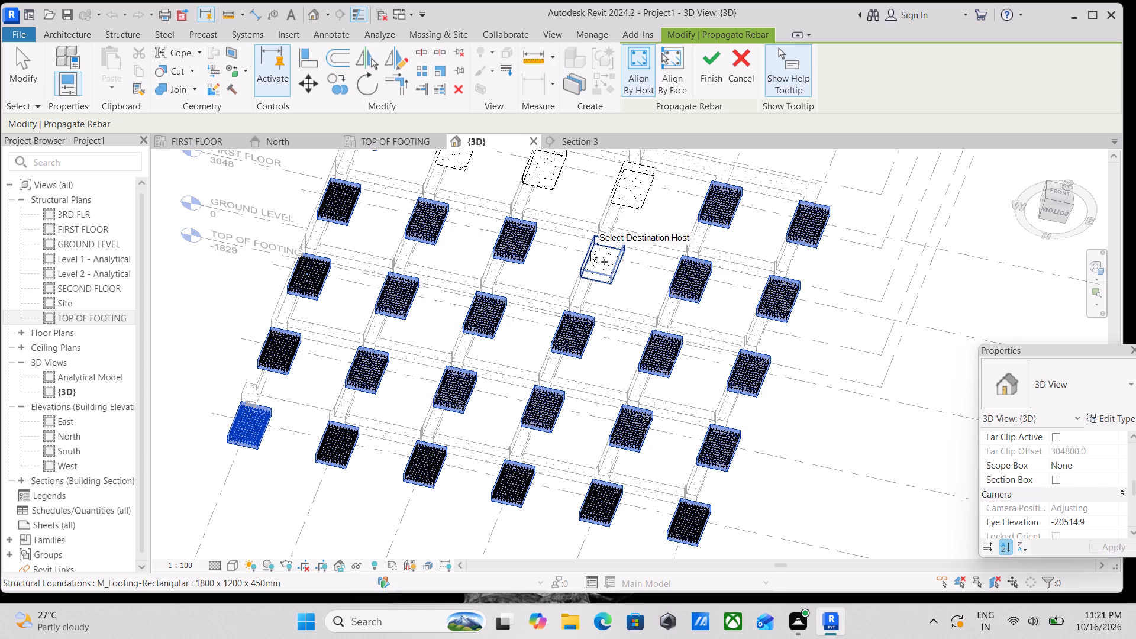
pyautogui.click(590, 251)
pyautogui.moveTo(591, 253); pyautogui.dragTo(595, 350, button='middle')
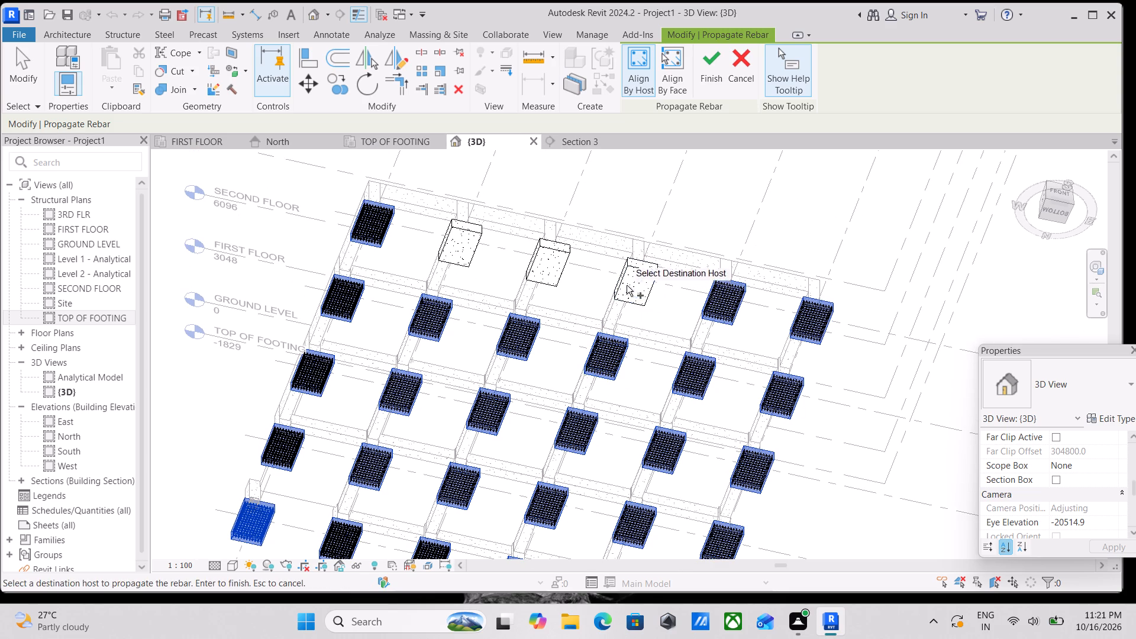
pyautogui.click(623, 279)
pyautogui.scroll(1, 589, 279)
pyautogui.click(518, 270)
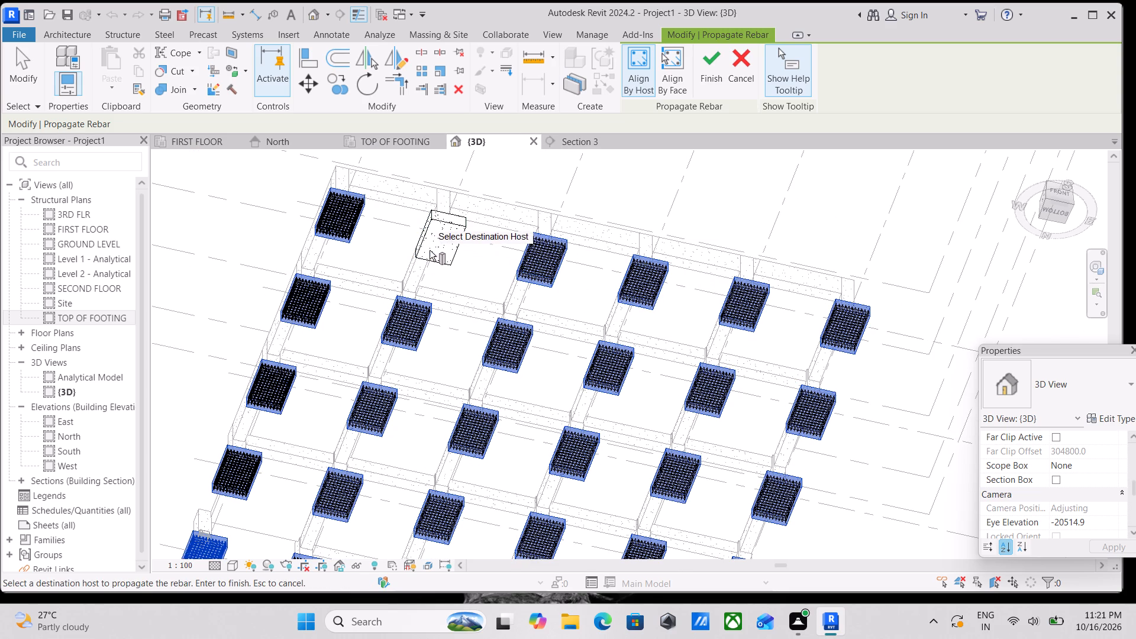
pyautogui.click(430, 250)
pyautogui.click(423, 238)
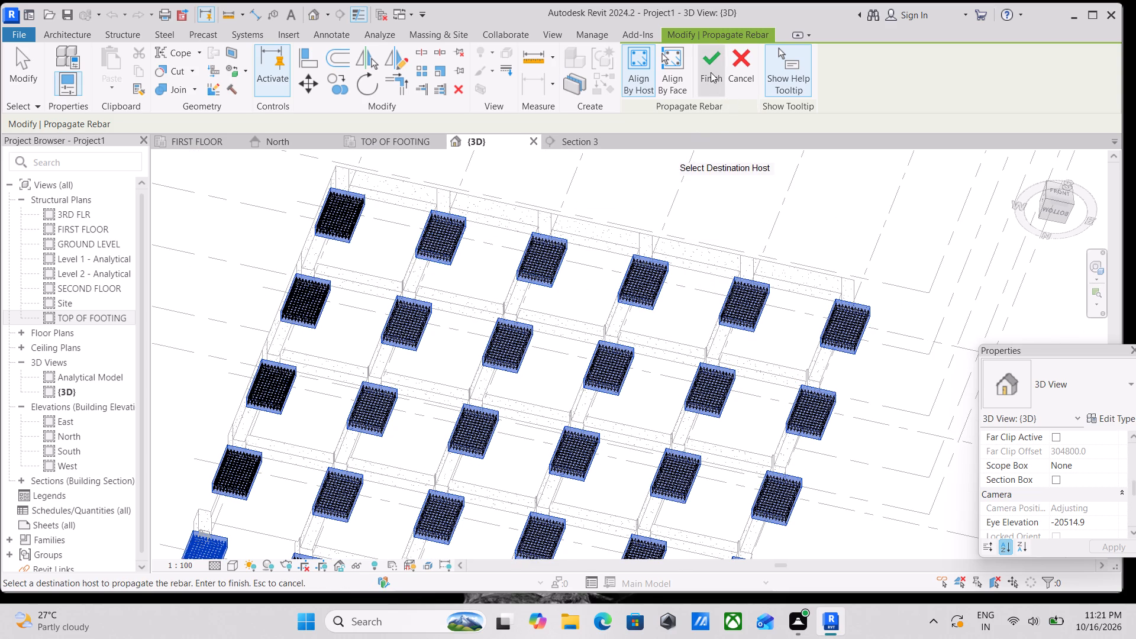
pyautogui.click(711, 72)
# Examine the propagated rebar cages across all footings from several angles in the 3D view.
pyautogui.scroll(-4, 638, 265)
pyautogui.keyDown('shift'); pyautogui.moveTo(577, 254); pyautogui.dragTo(580, 257, button='middle'); pyautogui.keyUp('shift')
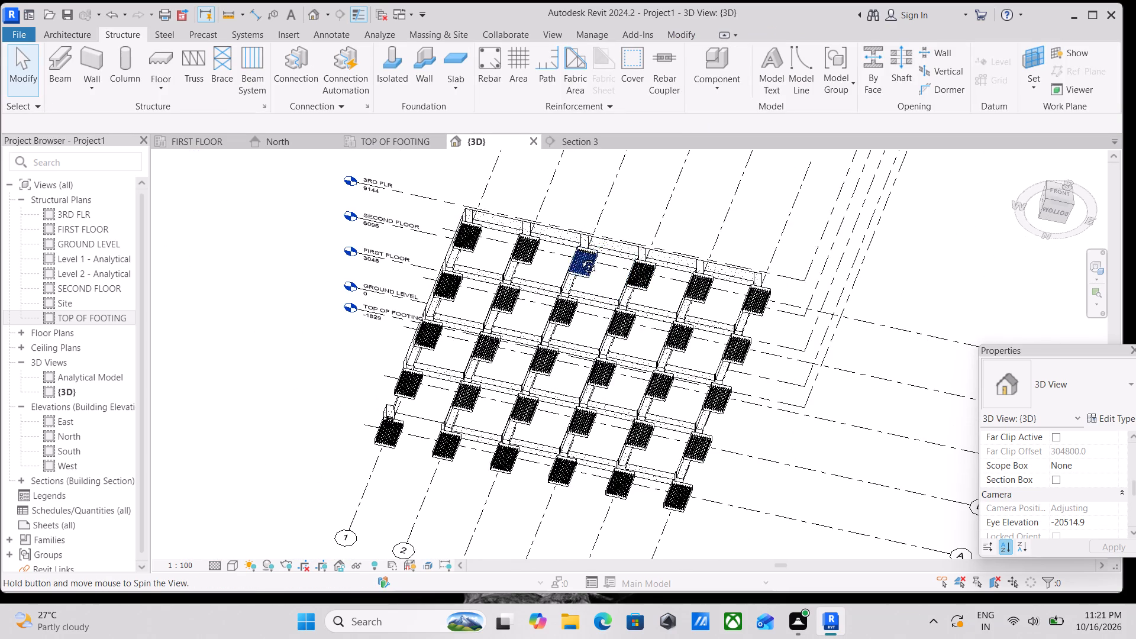
pyautogui.keyDown('shift'); pyautogui.moveTo(580, 257); pyautogui.dragTo(688, 560, button='middle'); pyautogui.keyUp('shift')
pyautogui.keyDown('shift'); pyautogui.moveTo(602, 431); pyautogui.dragTo(502, 565, button='middle'); pyautogui.keyUp('shift')
pyautogui.scroll(2, 585, 409)
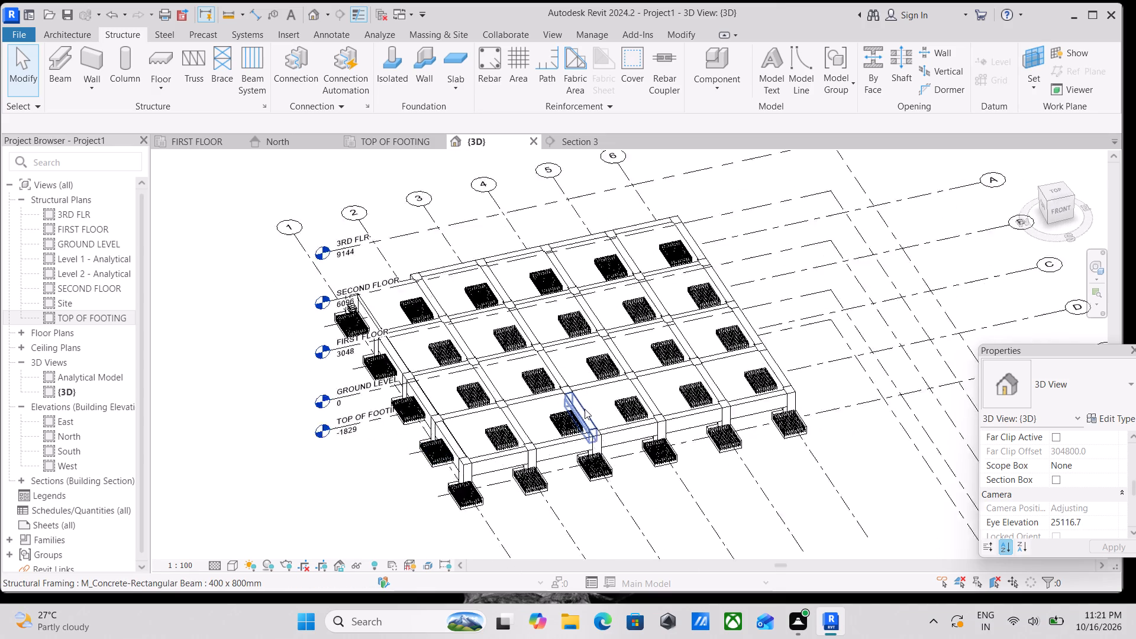
pyautogui.scroll(1, 585, 409)
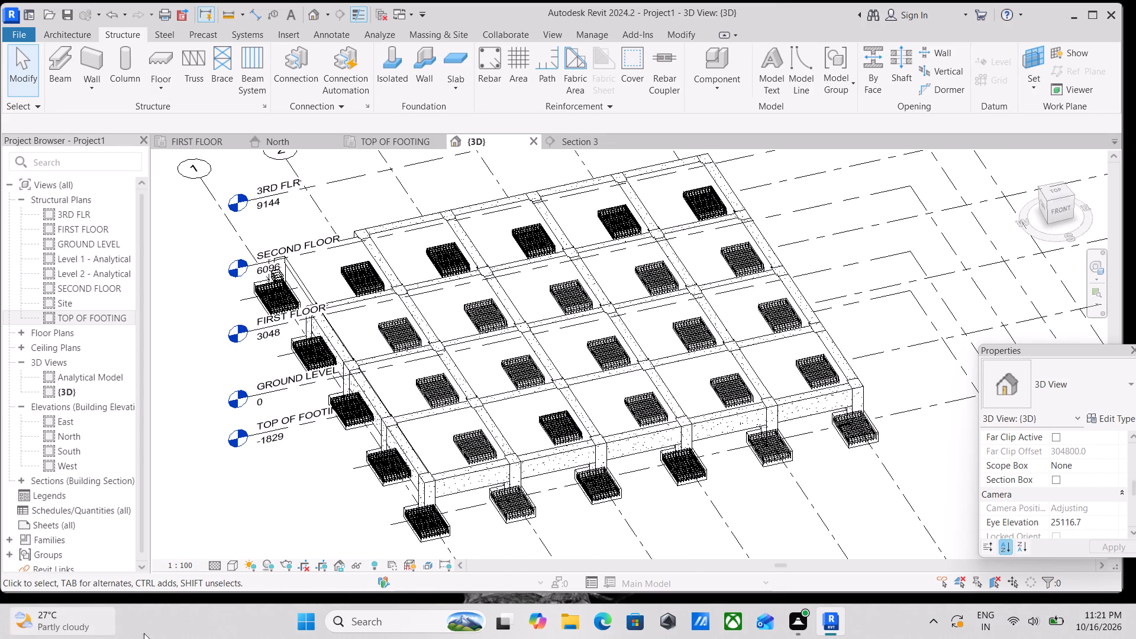
pyautogui.scroll(2, 197, 627)
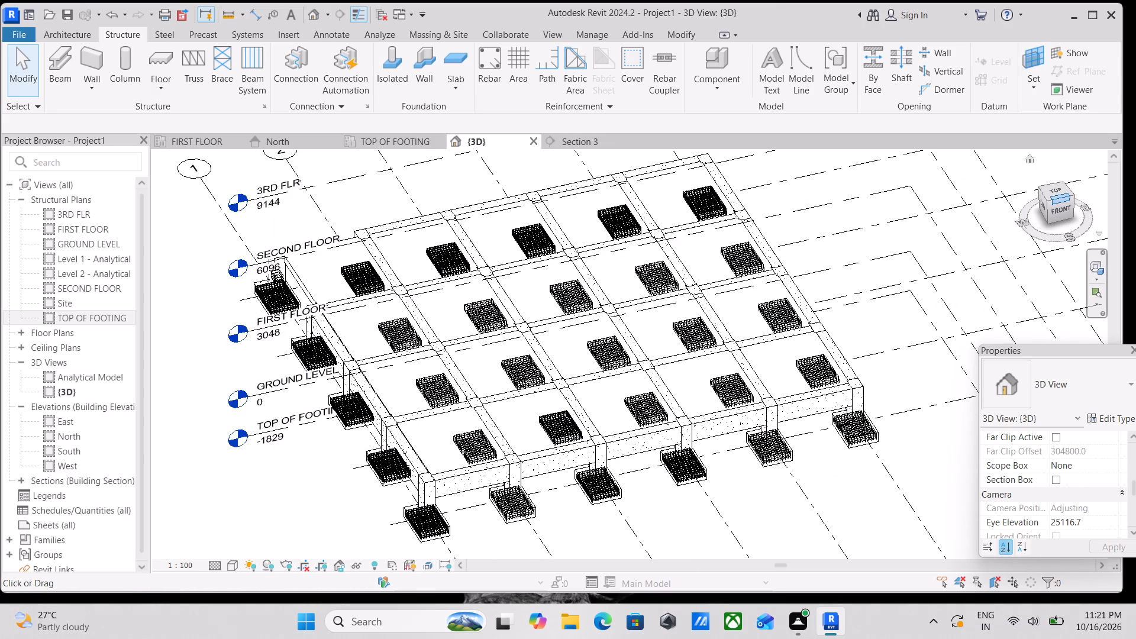
pyautogui.click(1046, 211)
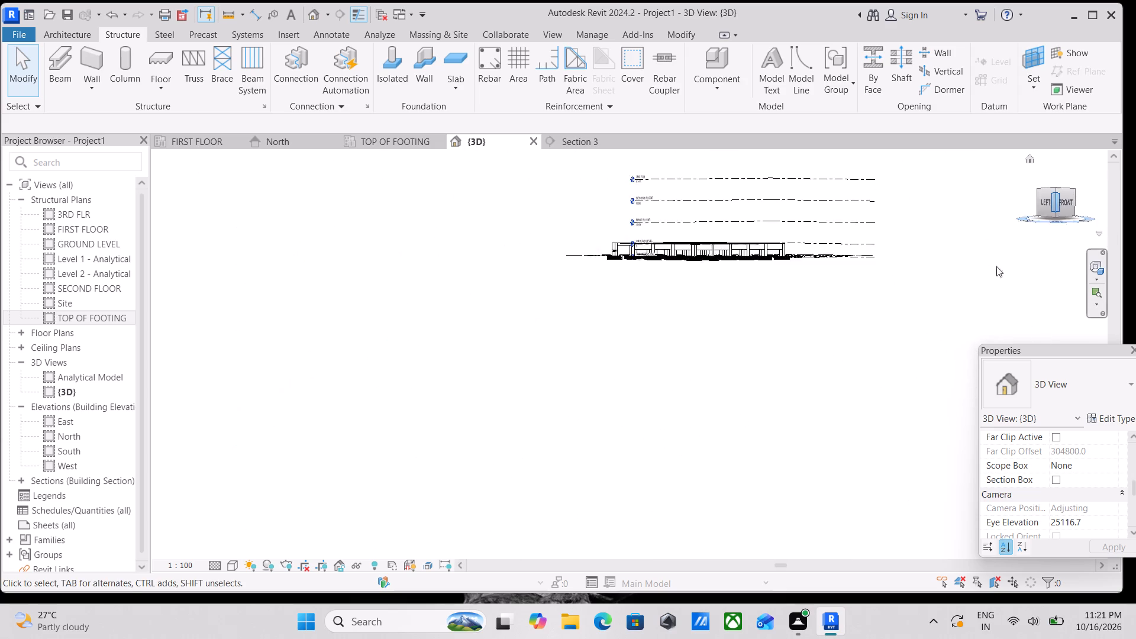
pyautogui.scroll(9, 718, 377)
pyautogui.scroll(3, 494, 510)
pyautogui.keyDown('shift'); pyautogui.moveTo(425, 439); pyautogui.dragTo(369, 556, button='middle'); pyautogui.keyUp('shift')
pyautogui.keyDown('shift'); pyautogui.scroll(1, 369, 556); pyautogui.keyUp('shift')
pyautogui.scroll(-3, 519, 501)
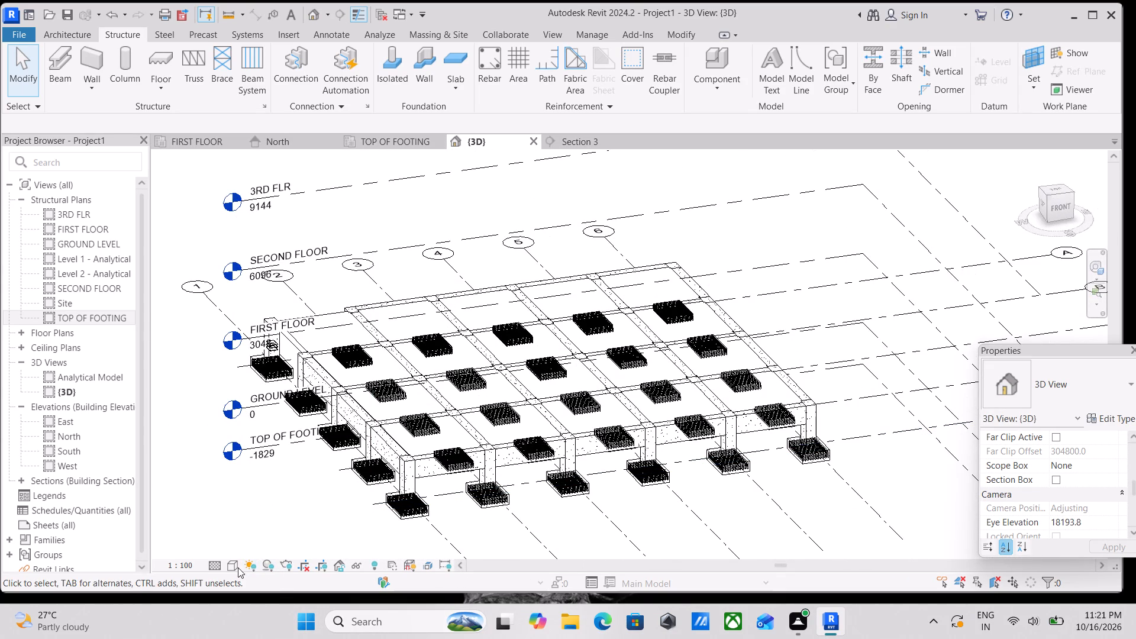
# Try the Wireframe visual style, then set the 3D view's visual style to Shaded.
pyautogui.click(231, 569)
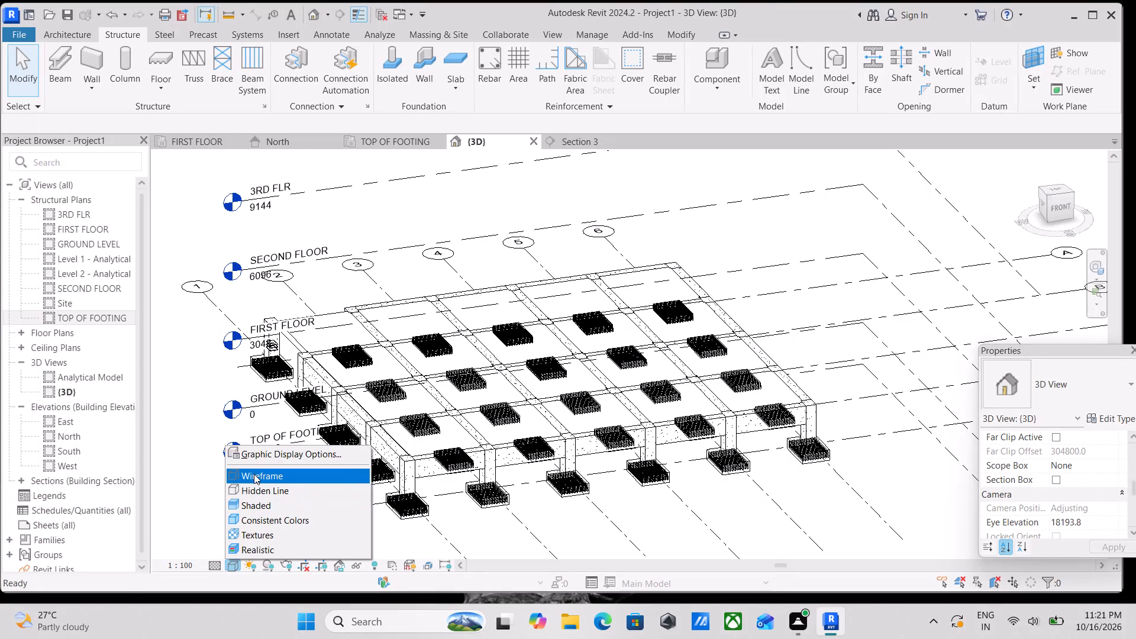
pyautogui.click(254, 474)
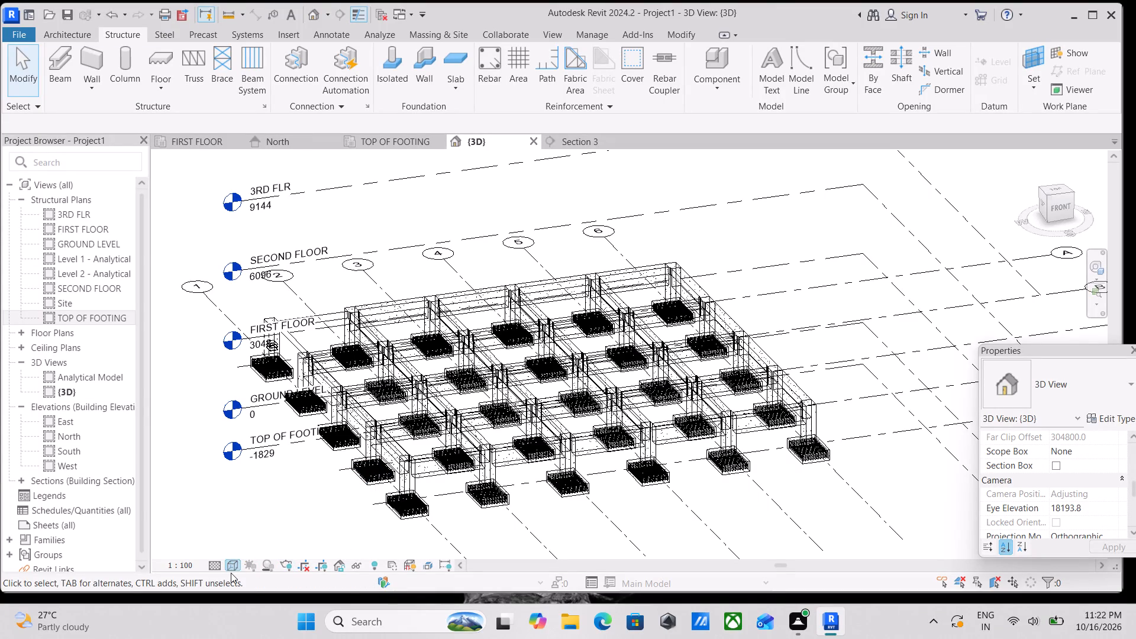
pyautogui.click(231, 573)
pyautogui.click(230, 559)
pyautogui.click(252, 508)
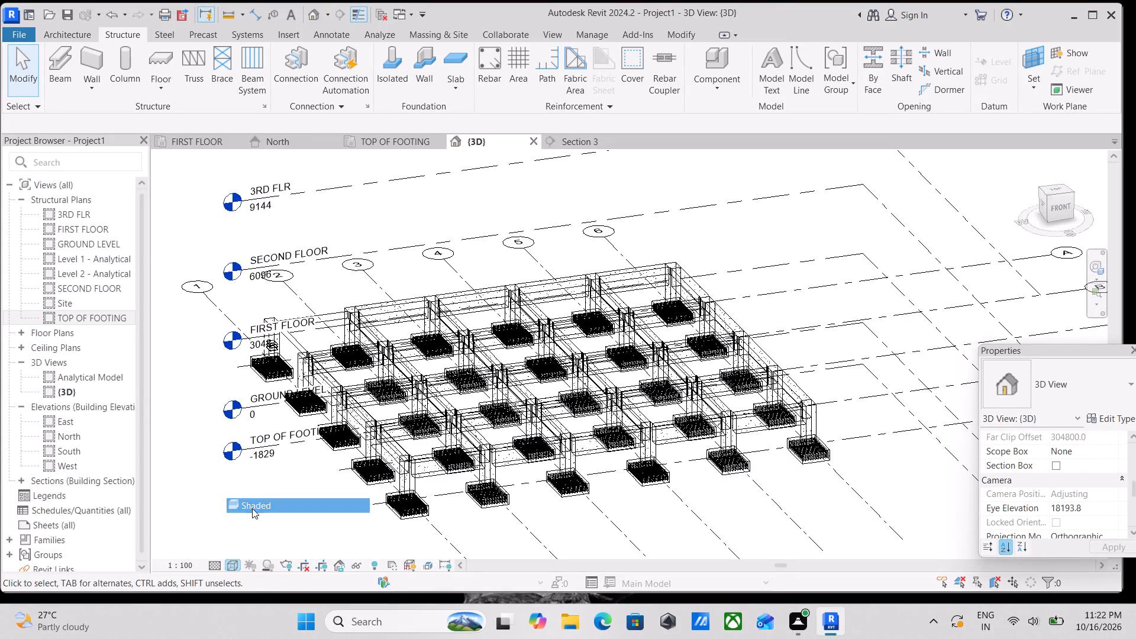
# Select all instances of the 13M footing rebar and temporarily hide them in the 3D view.
pyautogui.scroll(8, 491, 459)
pyautogui.moveTo(622, 485); pyautogui.dragTo(588, 437, button='middle')
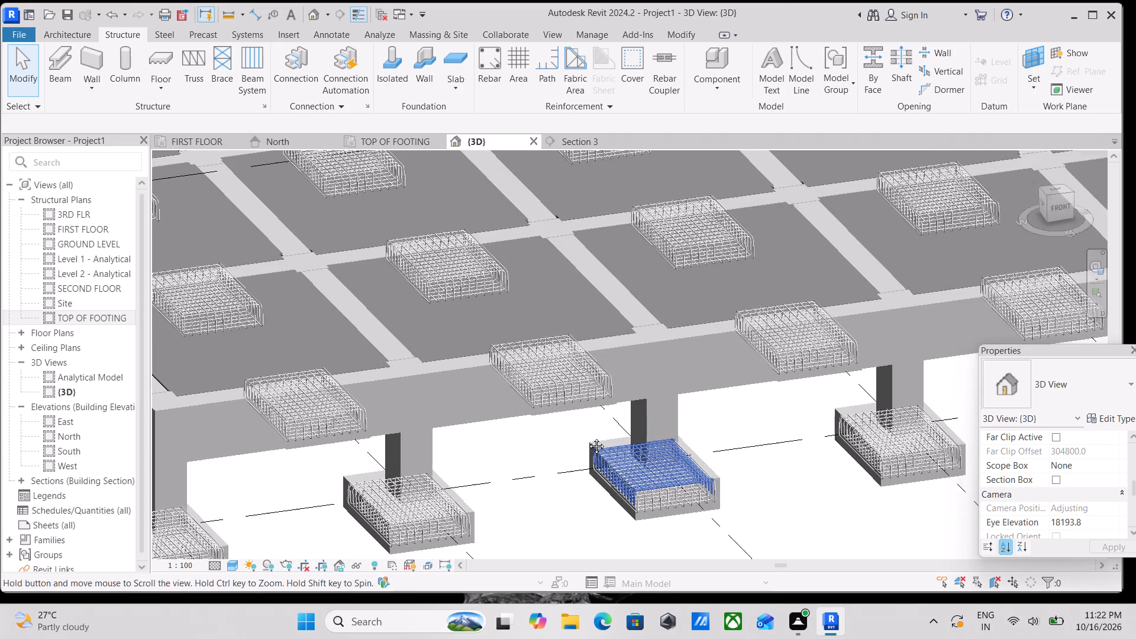
pyautogui.moveTo(588, 437); pyautogui.dragTo(585, 434, button='middle')
pyautogui.scroll(7, 663, 465)
pyautogui.click(662, 473)
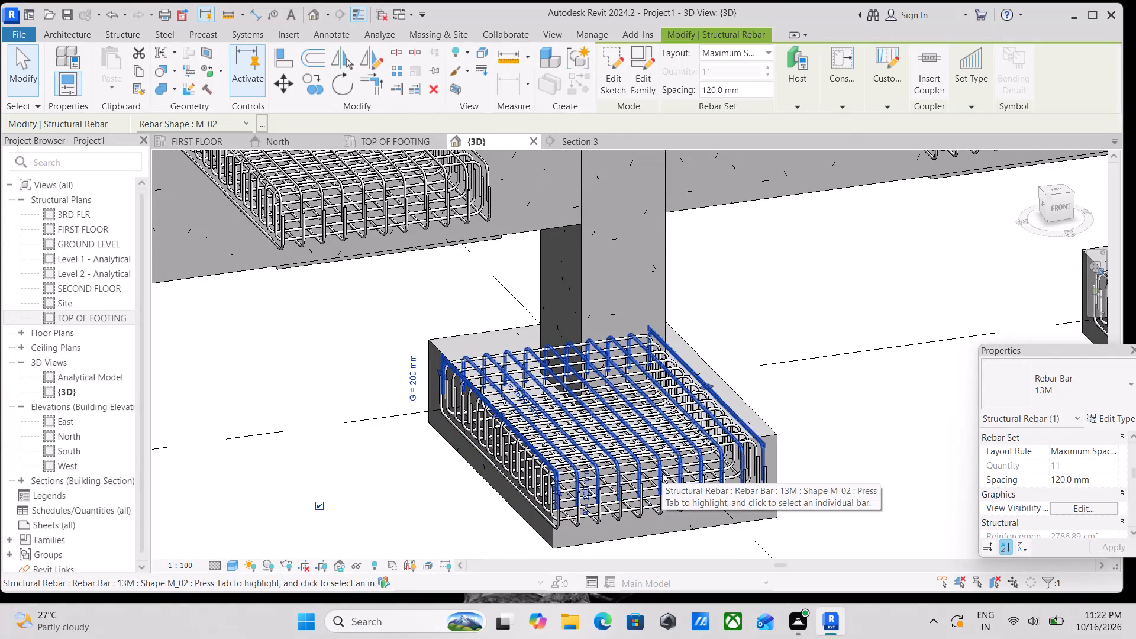
pyautogui.write('sa')
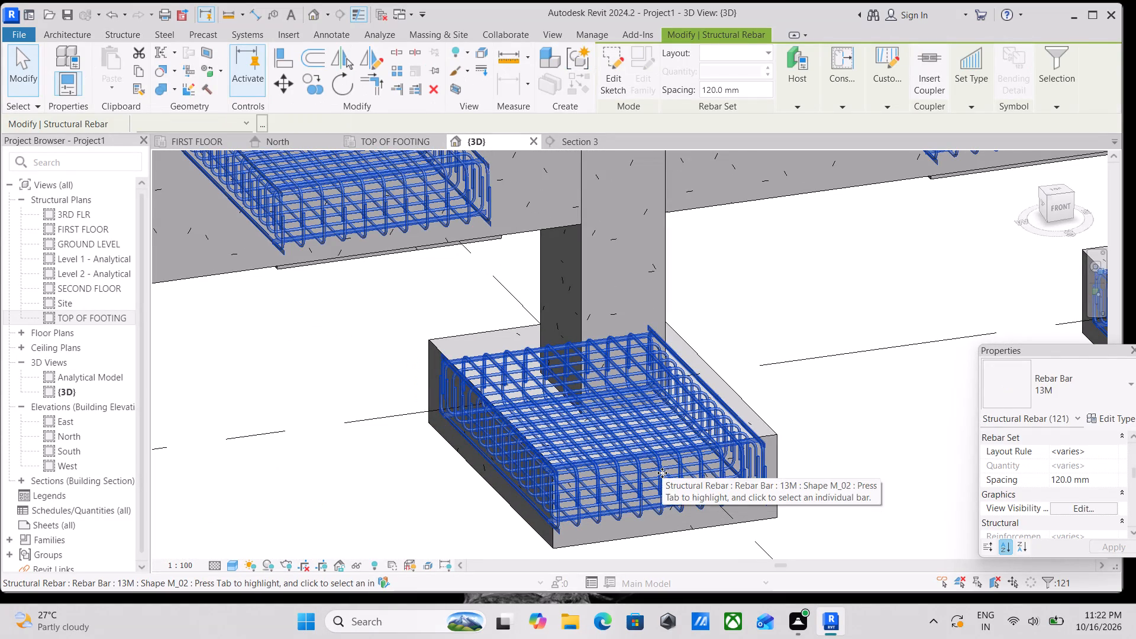
pyautogui.write('hh')
# Orient the 3D view to look straight at the front of the structure.
pyautogui.scroll(-10, 662, 473)
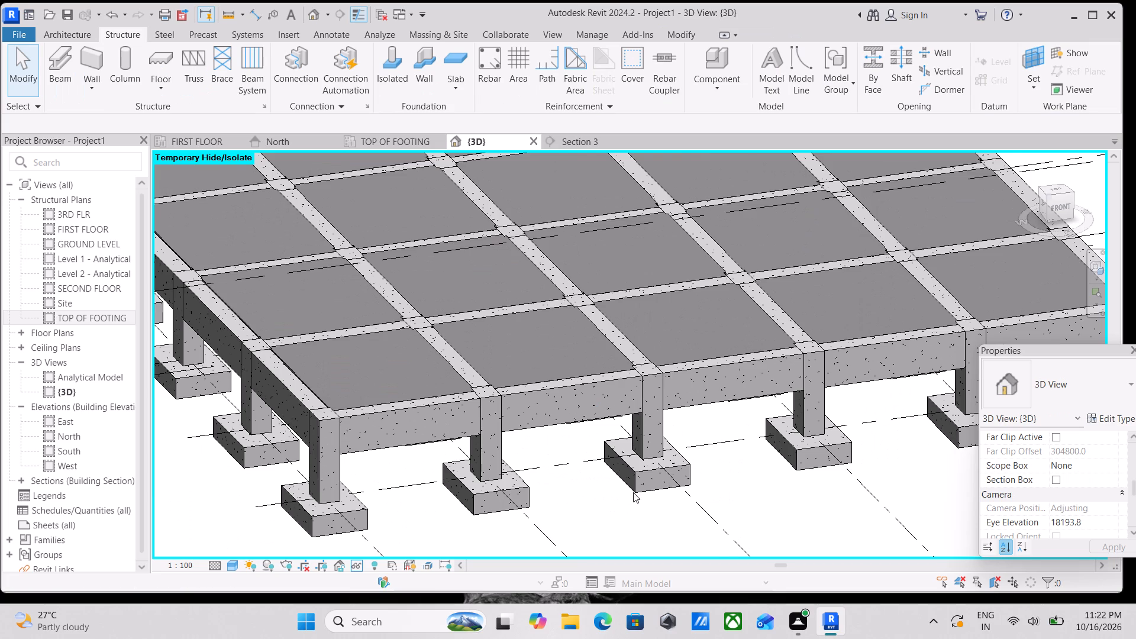
pyautogui.scroll(-3, 628, 494)
pyautogui.moveTo(509, 492); pyautogui.dragTo(567, 528, button='middle')
pyautogui.scroll(1, 568, 528)
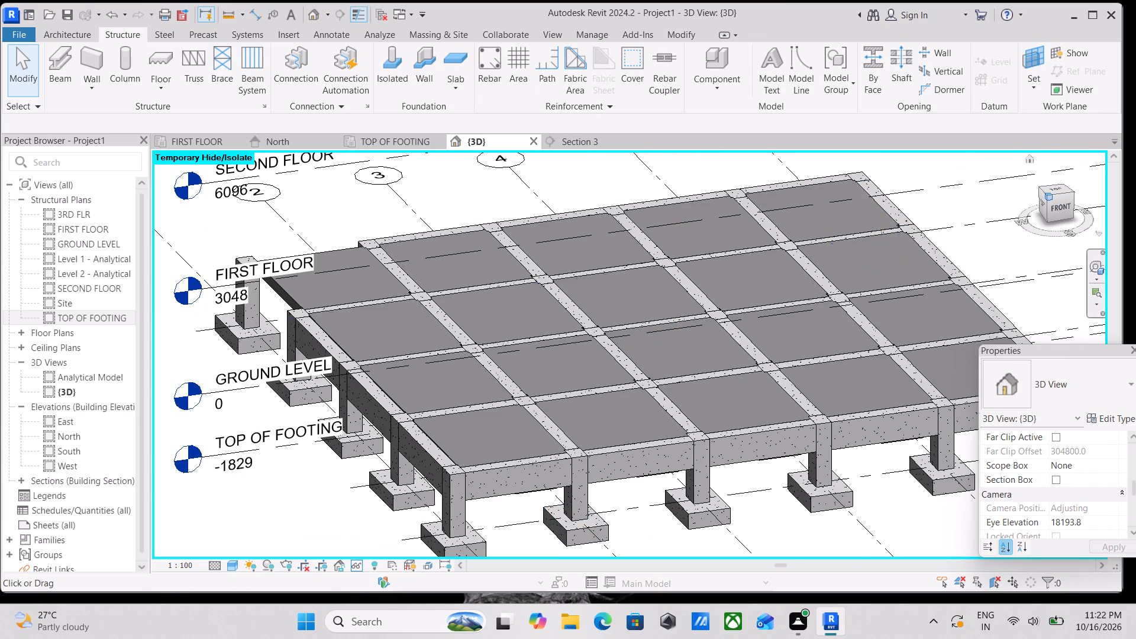
pyautogui.click(1058, 214)
pyautogui.scroll(8, 946, 280)
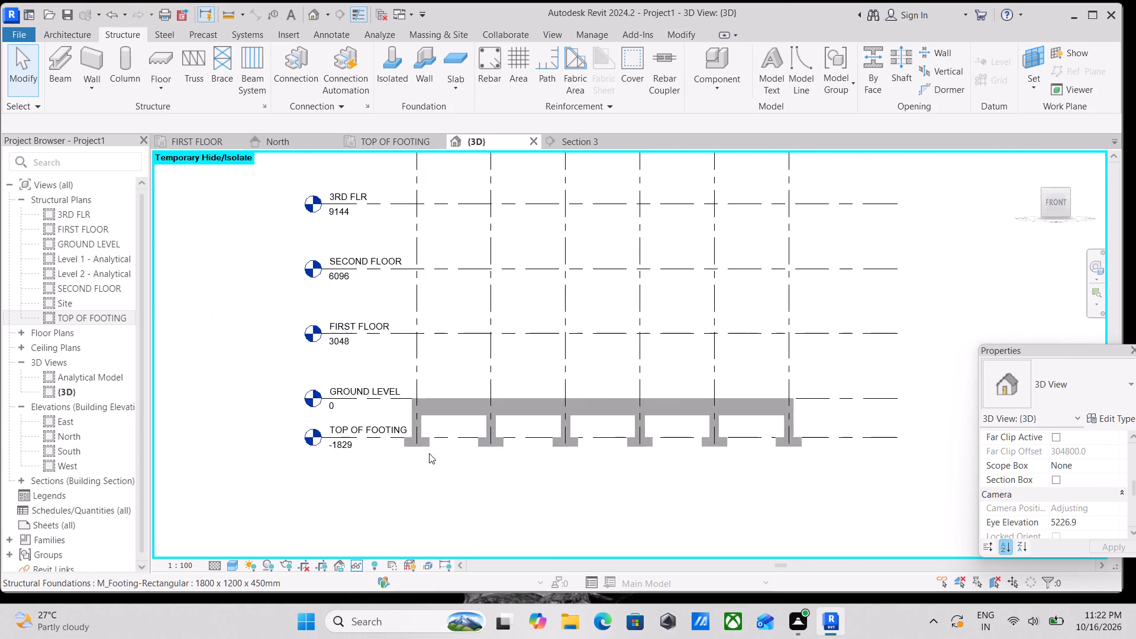
pyautogui.scroll(3, 429, 452)
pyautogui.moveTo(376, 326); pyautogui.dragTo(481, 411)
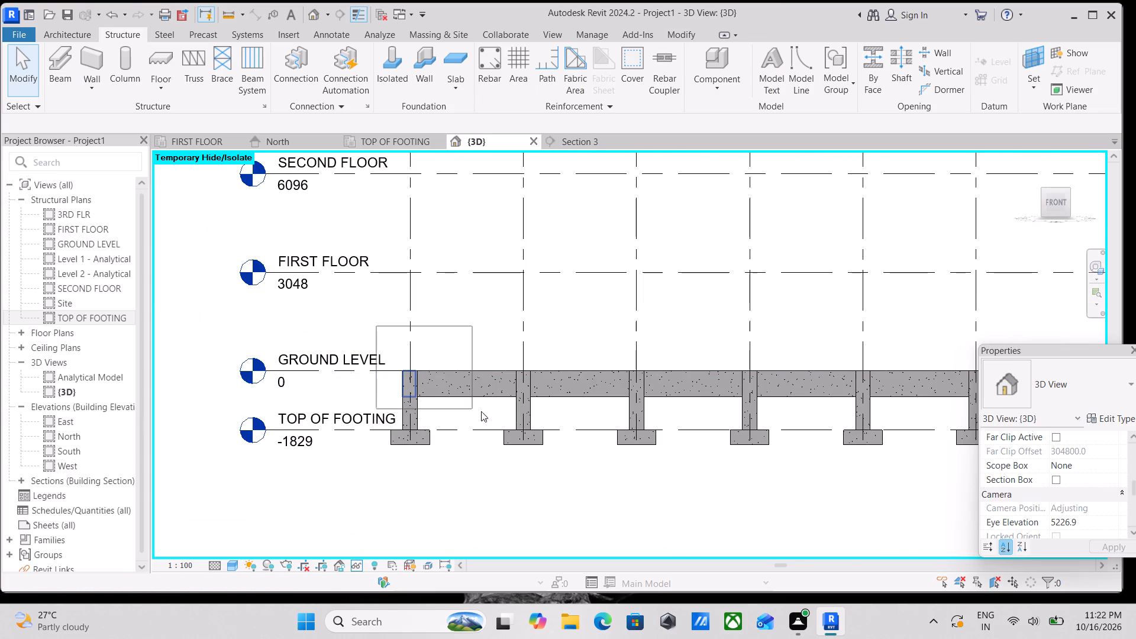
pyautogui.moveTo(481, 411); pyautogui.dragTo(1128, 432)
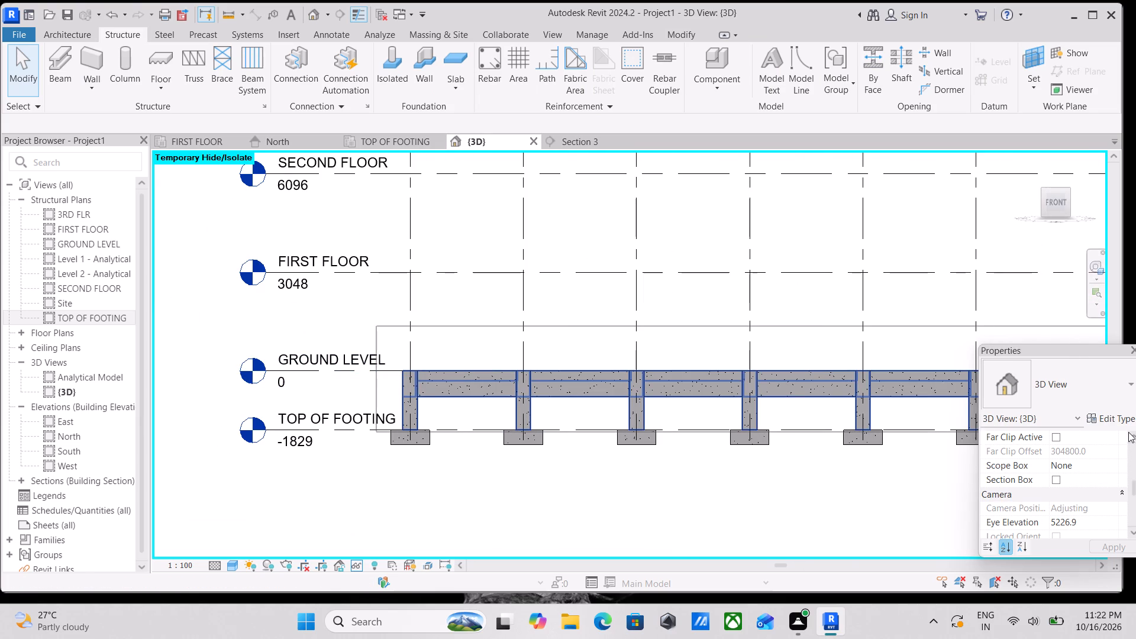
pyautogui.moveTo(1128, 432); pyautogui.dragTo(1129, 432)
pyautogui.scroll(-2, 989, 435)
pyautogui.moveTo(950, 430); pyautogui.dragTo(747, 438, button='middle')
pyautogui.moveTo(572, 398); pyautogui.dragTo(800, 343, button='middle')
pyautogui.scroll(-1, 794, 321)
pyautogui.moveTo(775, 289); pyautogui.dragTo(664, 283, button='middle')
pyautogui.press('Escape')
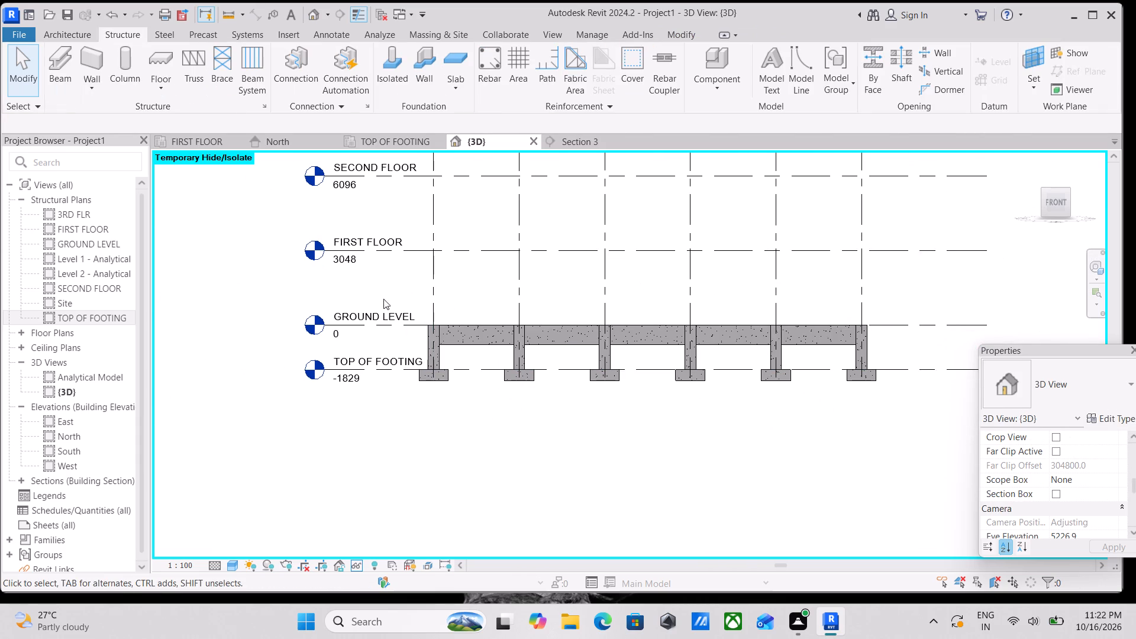
# Copy the entire ground-level frame with its columns, excluding the footings, and paste it aligned to the FIRST FLOOR level.
pyautogui.moveTo(396, 280); pyautogui.dragTo(914, 372)
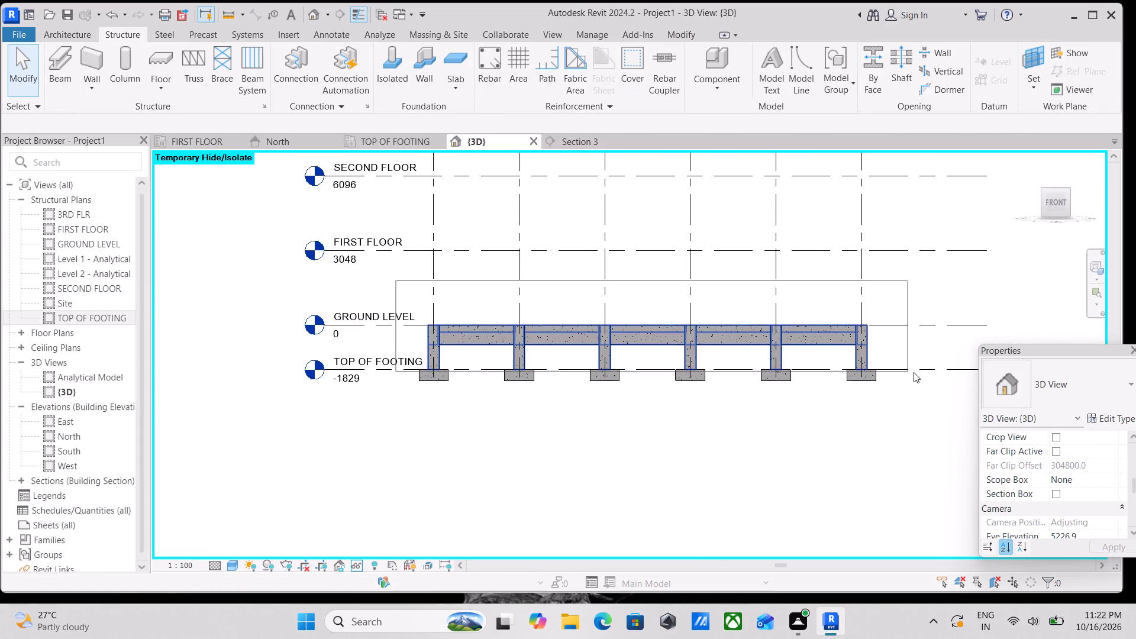
pyautogui.moveTo(914, 372); pyautogui.dragTo(930, 371)
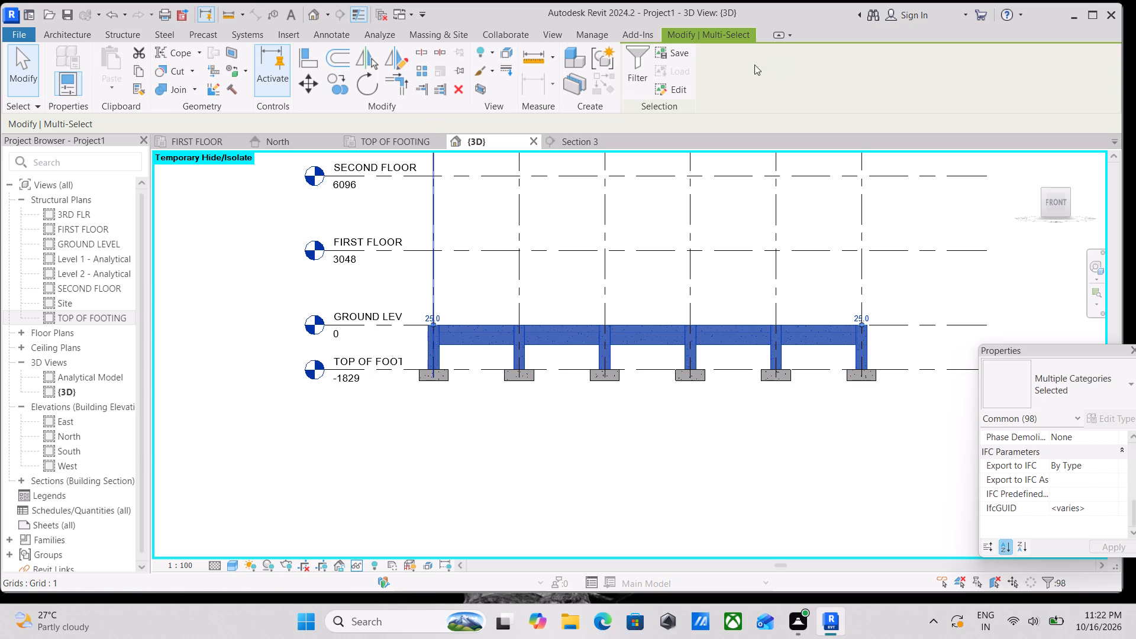
pyautogui.click(138, 70)
pyautogui.click(109, 92)
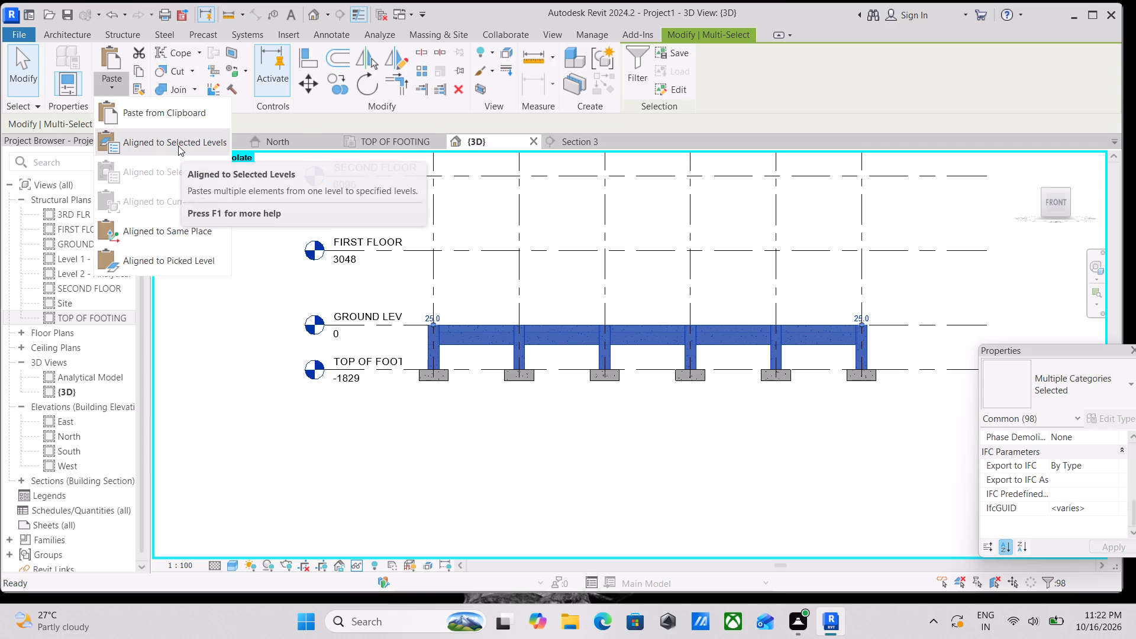
pyautogui.click(178, 146)
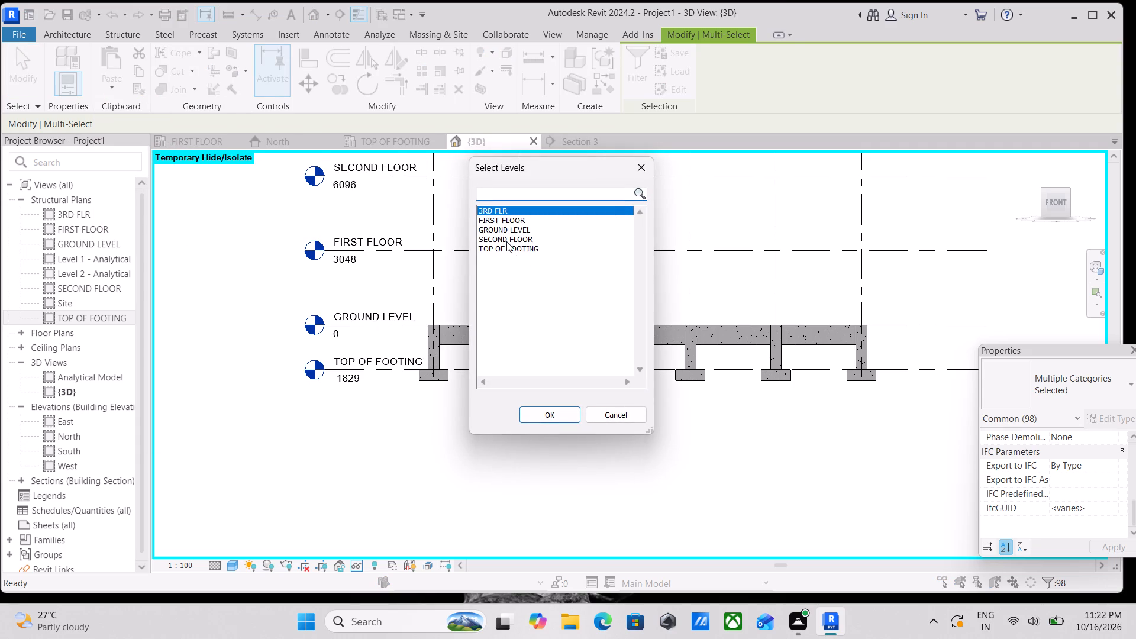
pyautogui.click(508, 223)
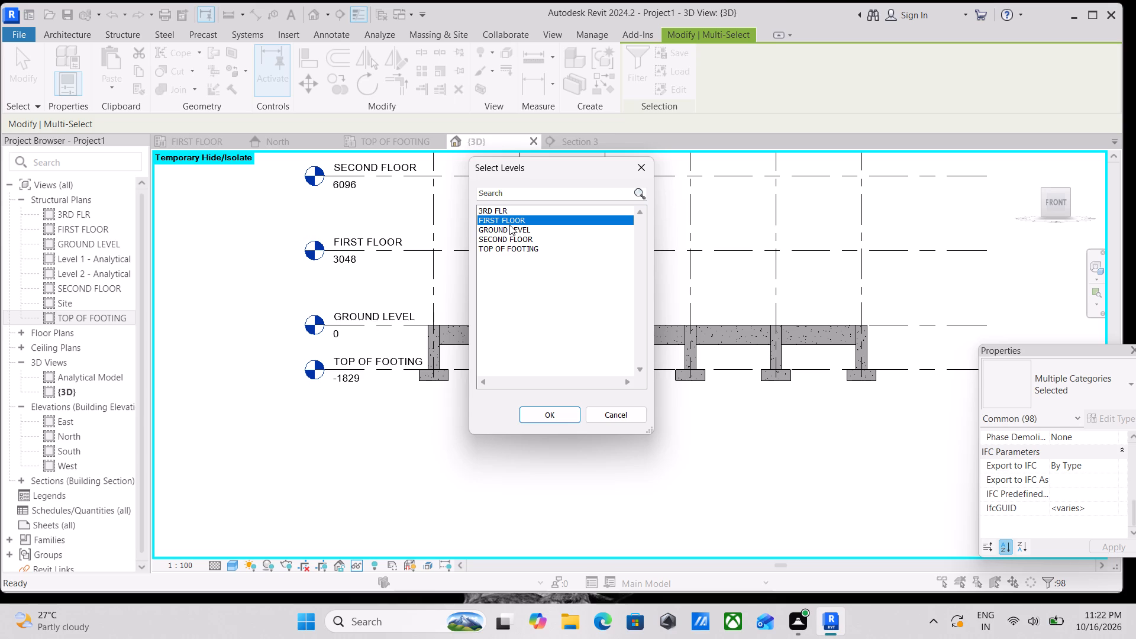
pyautogui.click(544, 411)
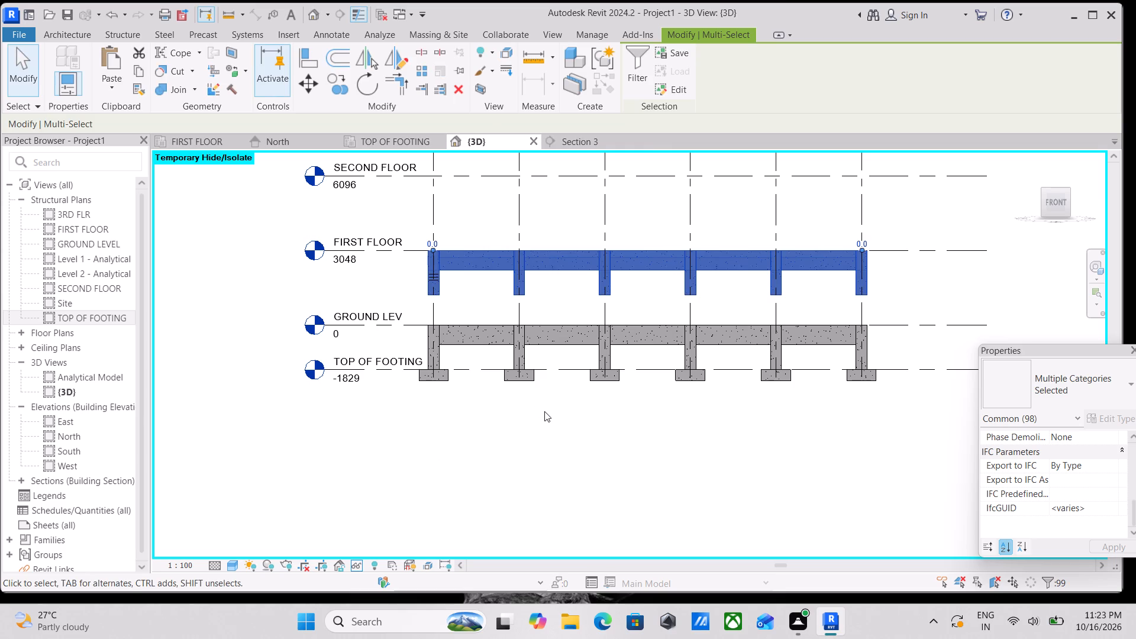
# Orbit around the copied FIRST FLOOR frame and examine how its columns sit above the ground-level frame.
pyautogui.scroll(-1, 553, 272)
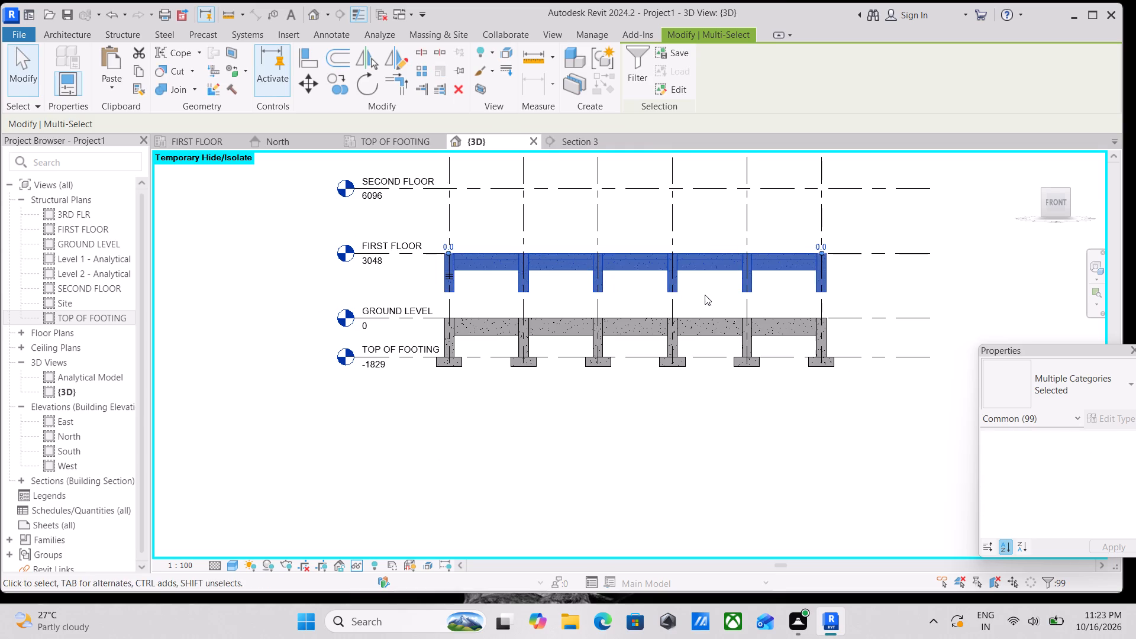
pyautogui.scroll(-1, 712, 314)
pyautogui.keyDown('shift'); pyautogui.moveTo(709, 309); pyautogui.dragTo(608, 414, button='middle'); pyautogui.keyUp('shift')
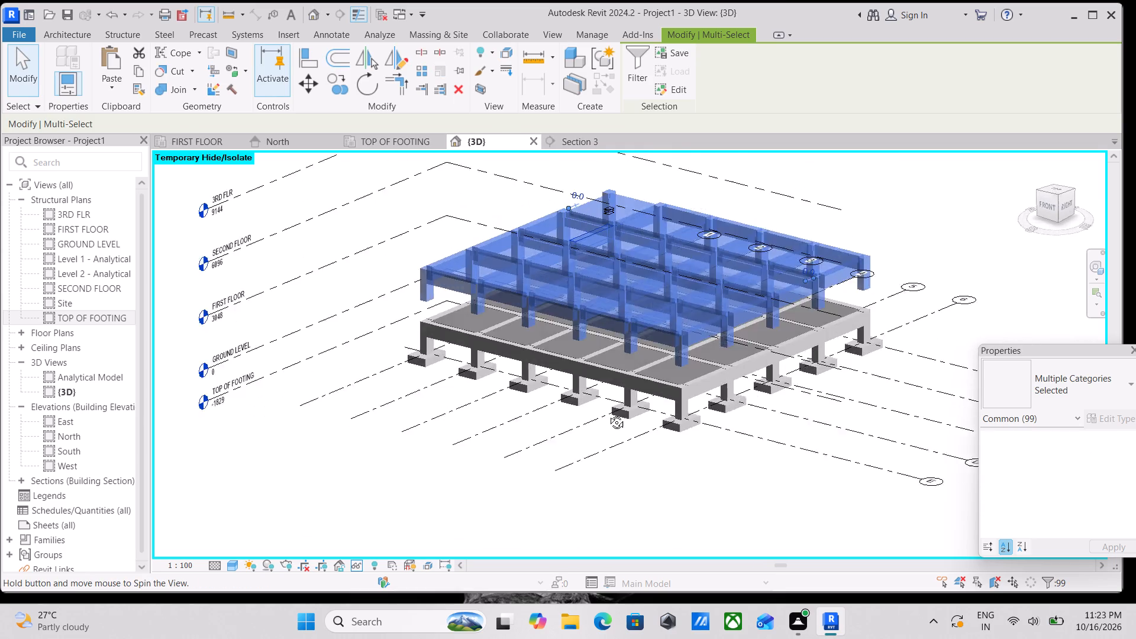
pyautogui.keyDown('shift'); pyautogui.moveTo(608, 414); pyautogui.dragTo(597, 414, button='middle'); pyautogui.keyUp('shift')
pyautogui.scroll(1, 597, 414)
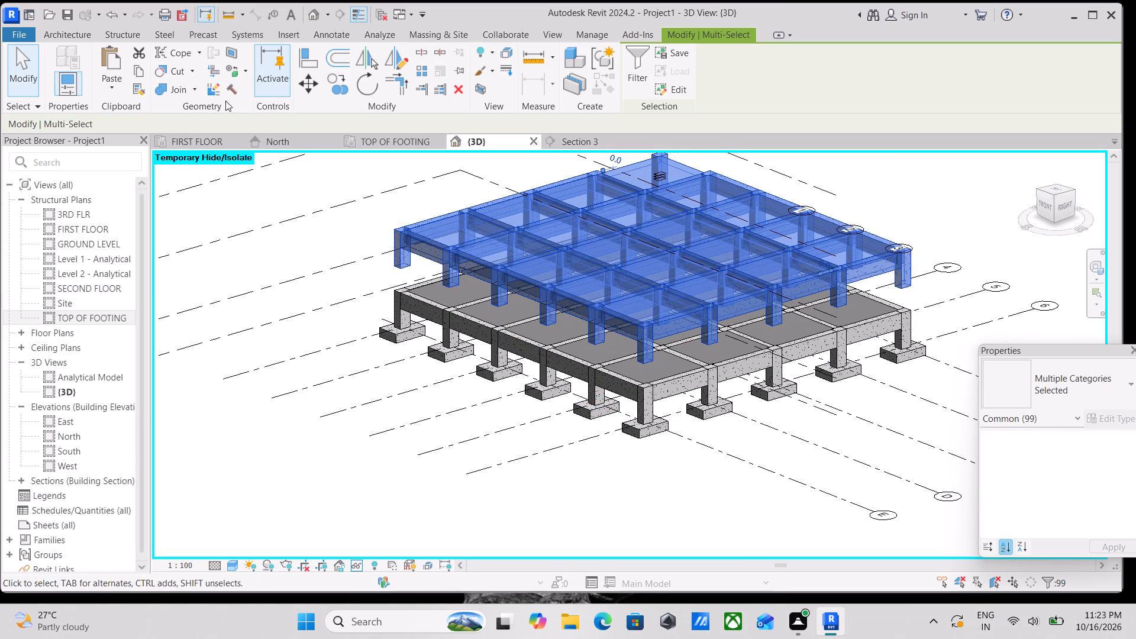
pyautogui.scroll(2, 1107, 457)
pyautogui.scroll(3, 721, 341)
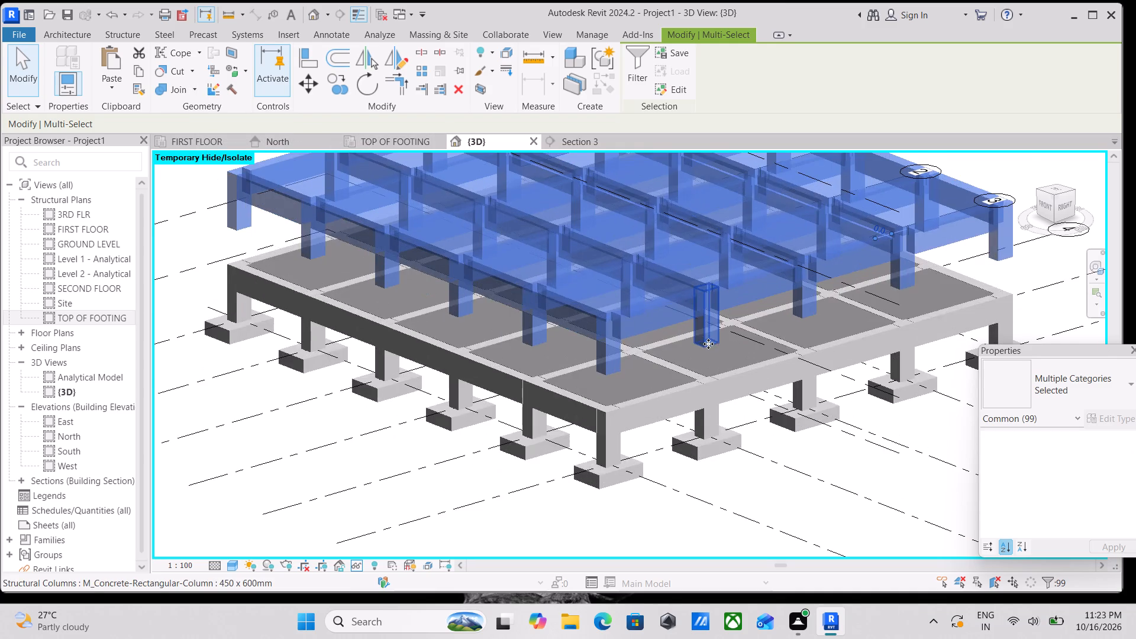
pyautogui.moveTo(708, 344); pyautogui.dragTo(708, 382, button='middle')
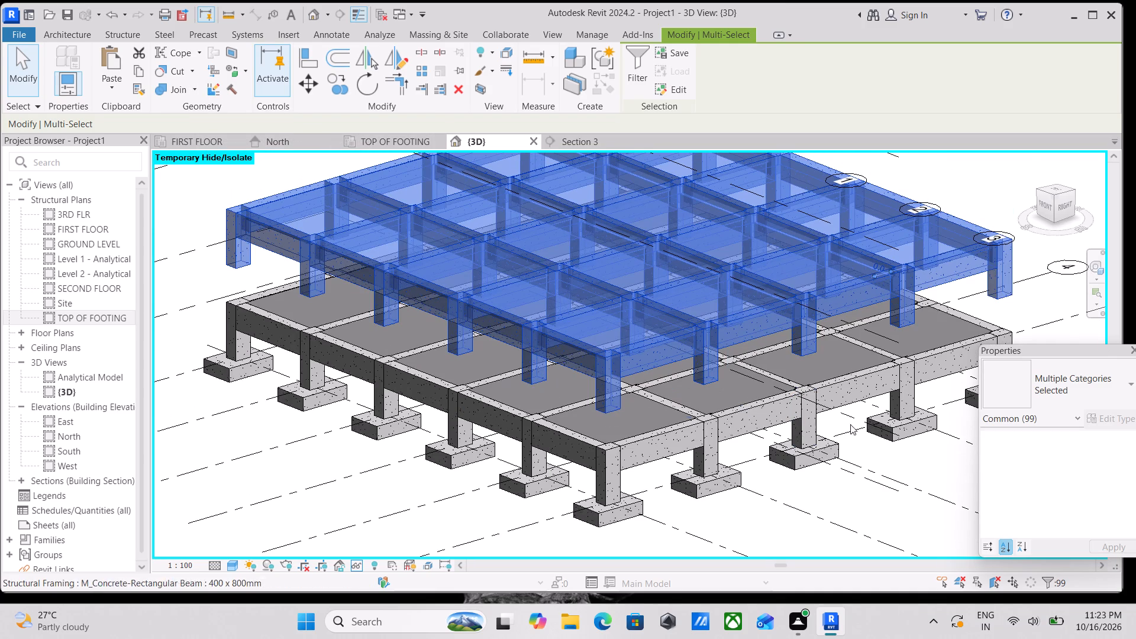
pyautogui.press('Escape')
pyautogui.scroll(-3, 850, 354)
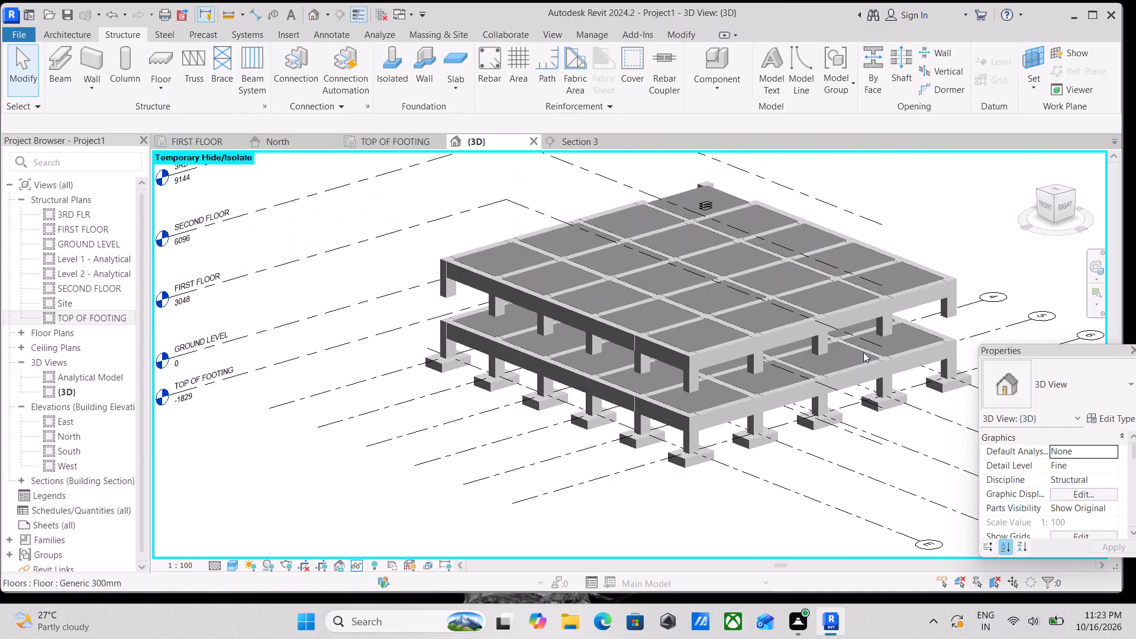
# Orient the 3D view to look straight at the front of the two-level frame.
pyautogui.click(1046, 213)
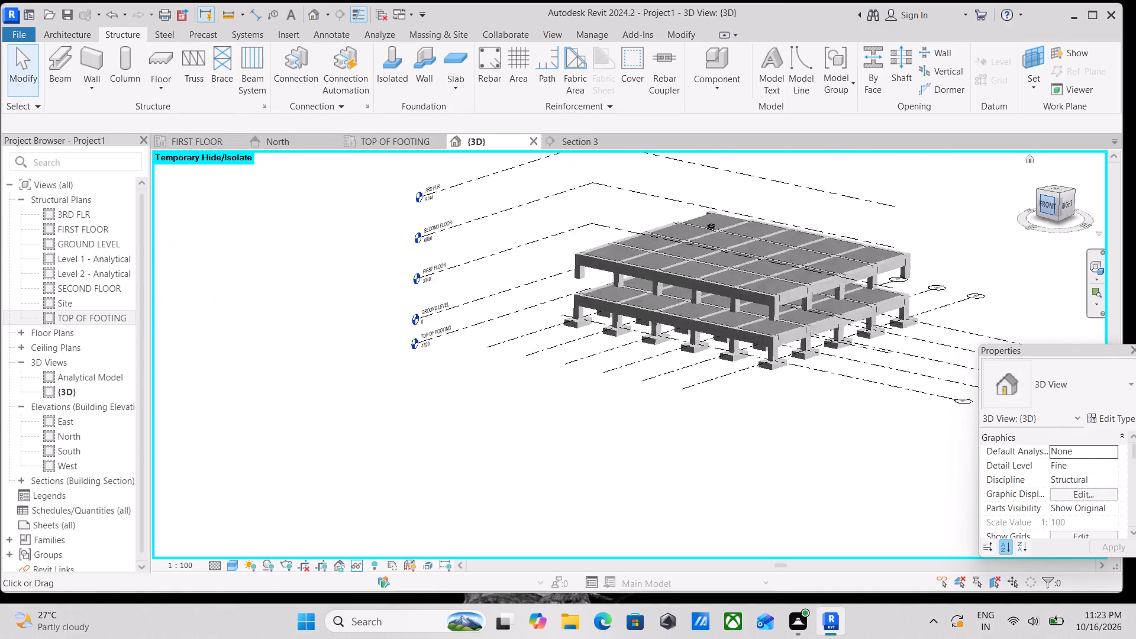
pyautogui.scroll(4, 888, 288)
pyautogui.scroll(3, 504, 450)
pyautogui.scroll(3, 422, 404)
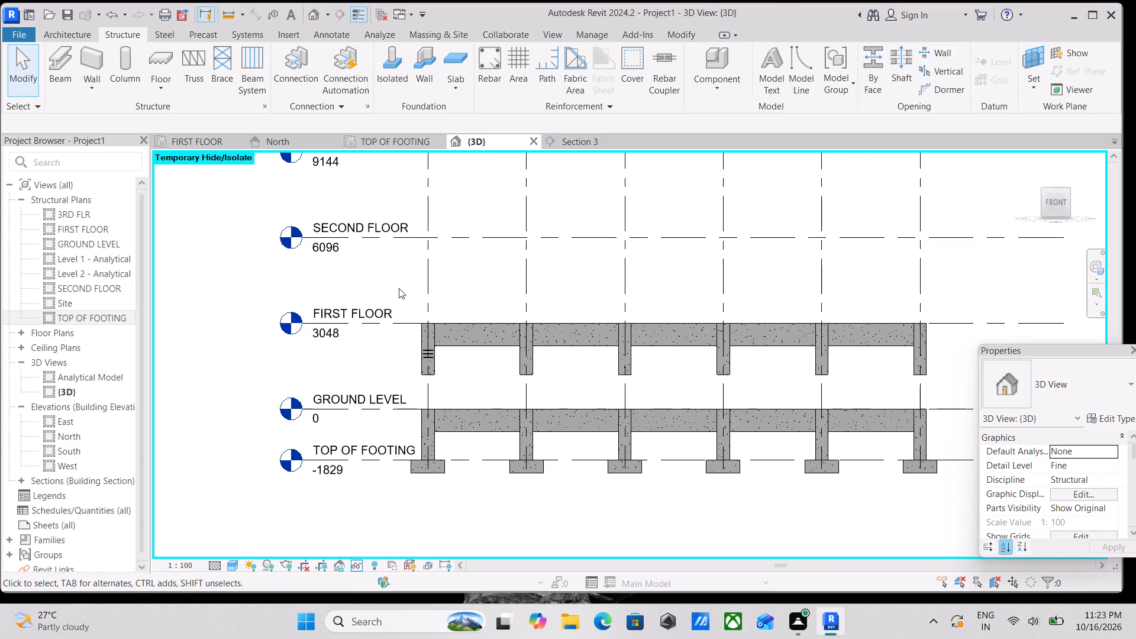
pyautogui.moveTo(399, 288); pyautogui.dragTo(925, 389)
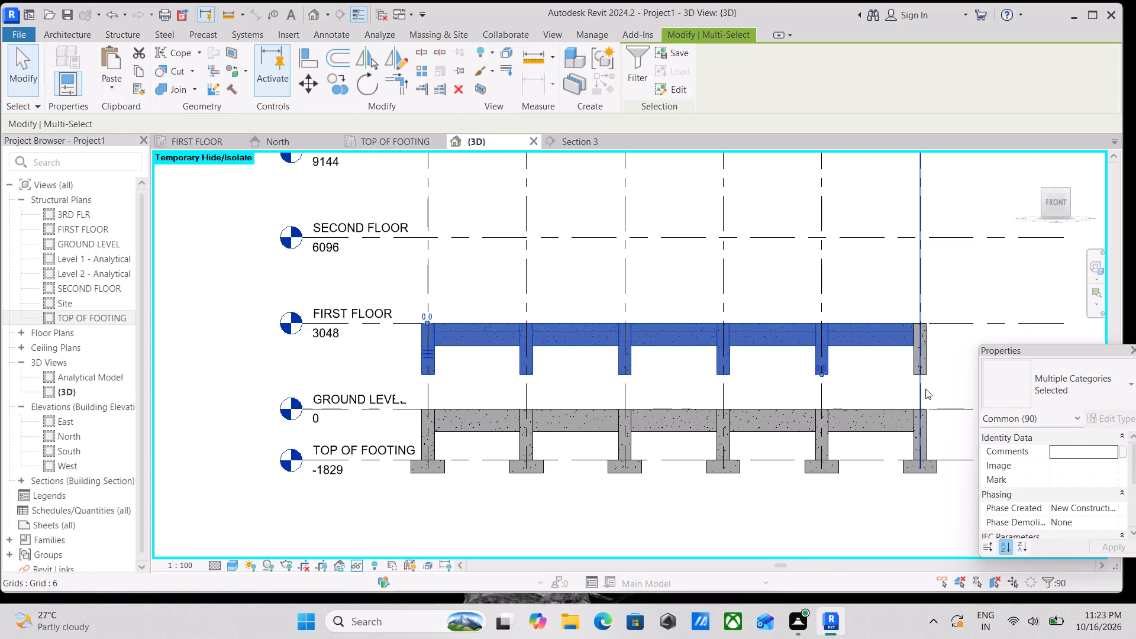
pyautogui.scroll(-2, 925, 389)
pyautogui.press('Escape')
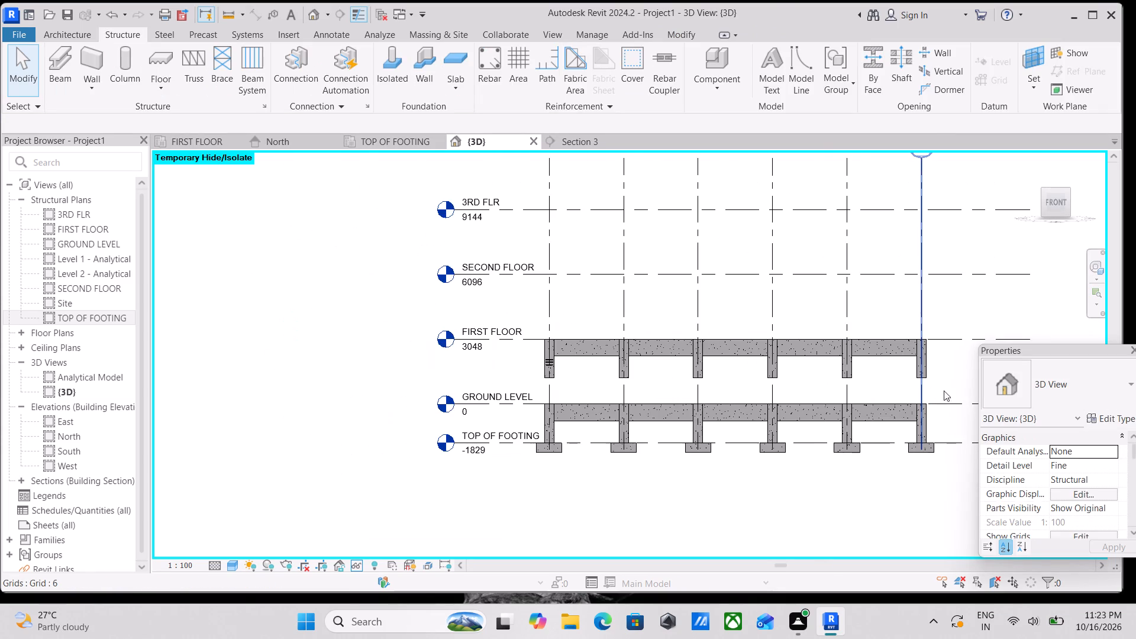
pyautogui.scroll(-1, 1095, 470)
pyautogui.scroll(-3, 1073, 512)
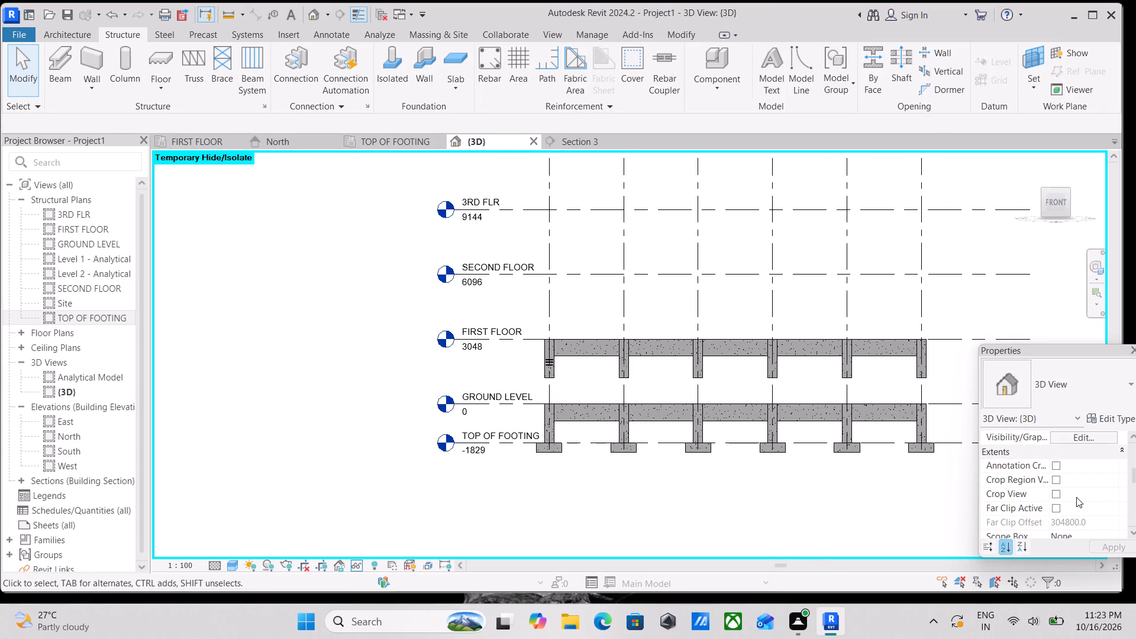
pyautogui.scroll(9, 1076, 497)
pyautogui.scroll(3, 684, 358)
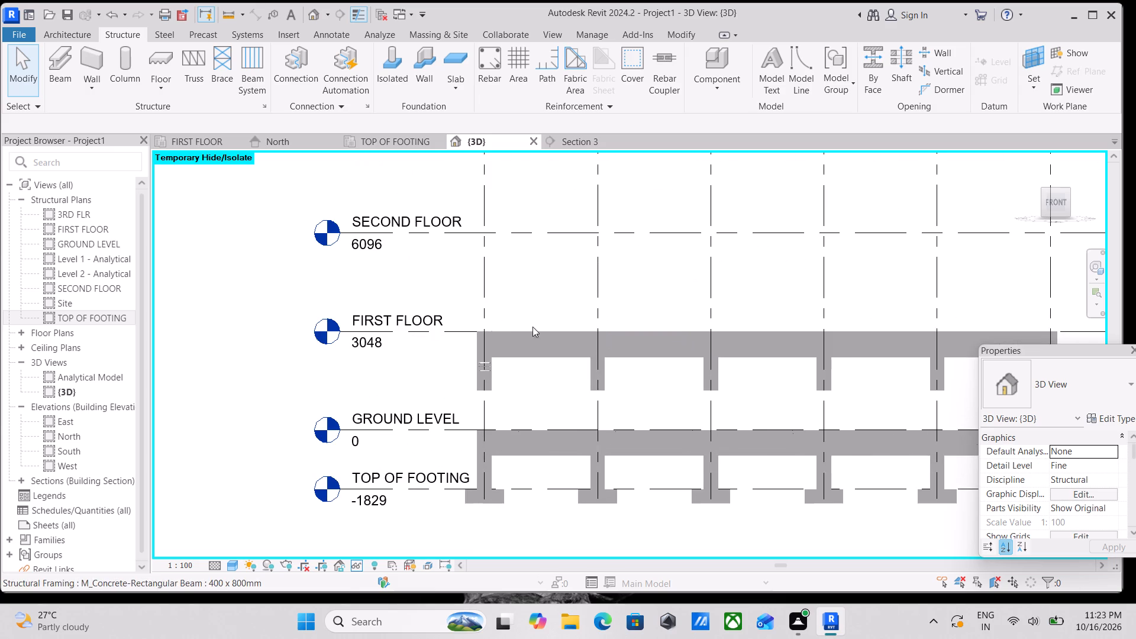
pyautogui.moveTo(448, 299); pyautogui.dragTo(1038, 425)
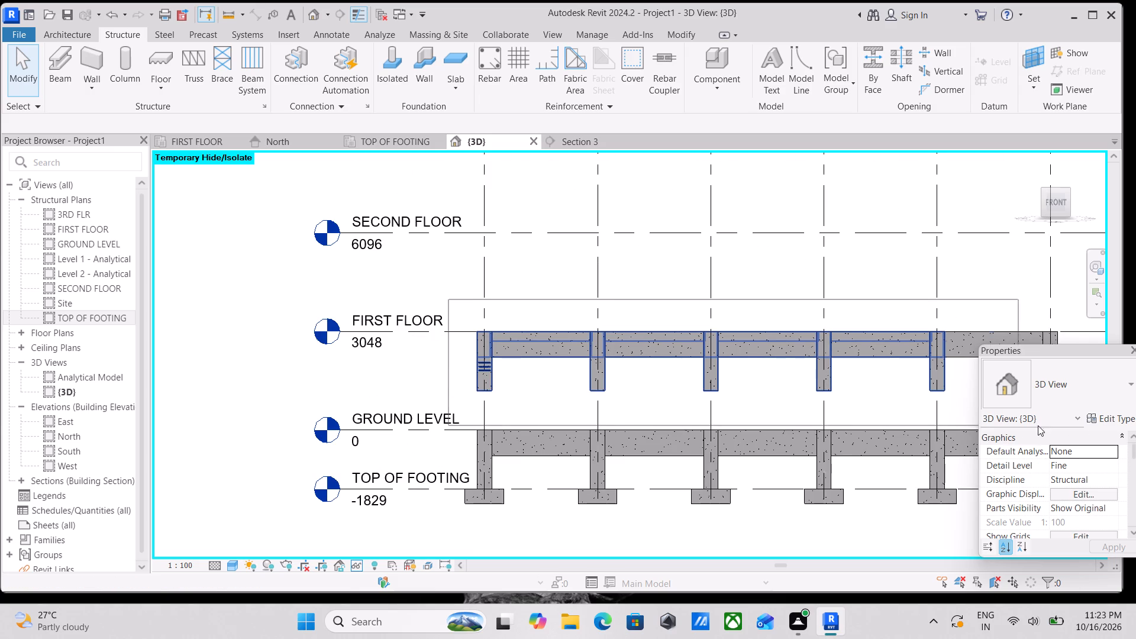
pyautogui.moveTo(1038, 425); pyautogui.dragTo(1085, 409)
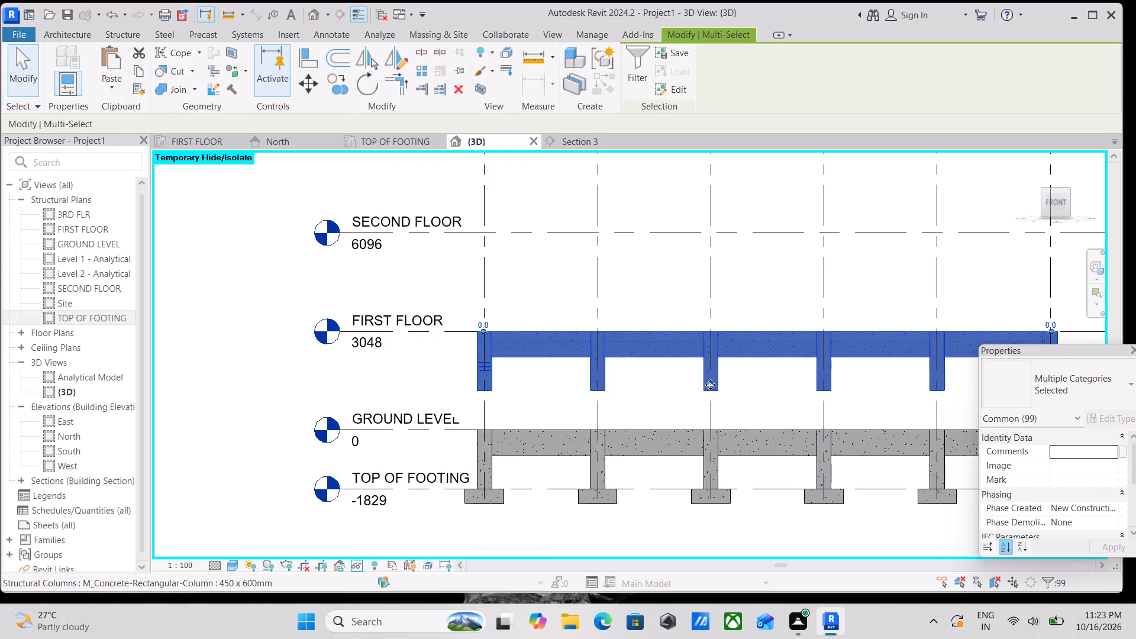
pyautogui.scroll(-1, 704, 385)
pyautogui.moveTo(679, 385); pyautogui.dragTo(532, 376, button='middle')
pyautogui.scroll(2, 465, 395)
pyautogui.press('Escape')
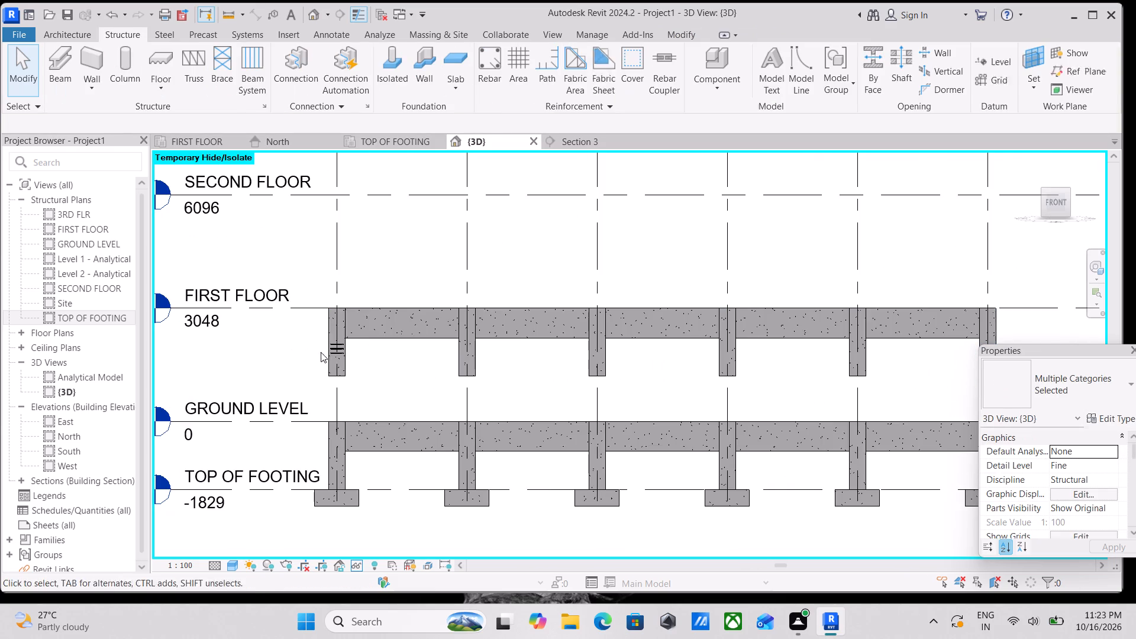
# Select the entire copied frame at the FIRST FLOOR level and filter Structural Framing (Other) out of the selection.
pyautogui.click(343, 371)
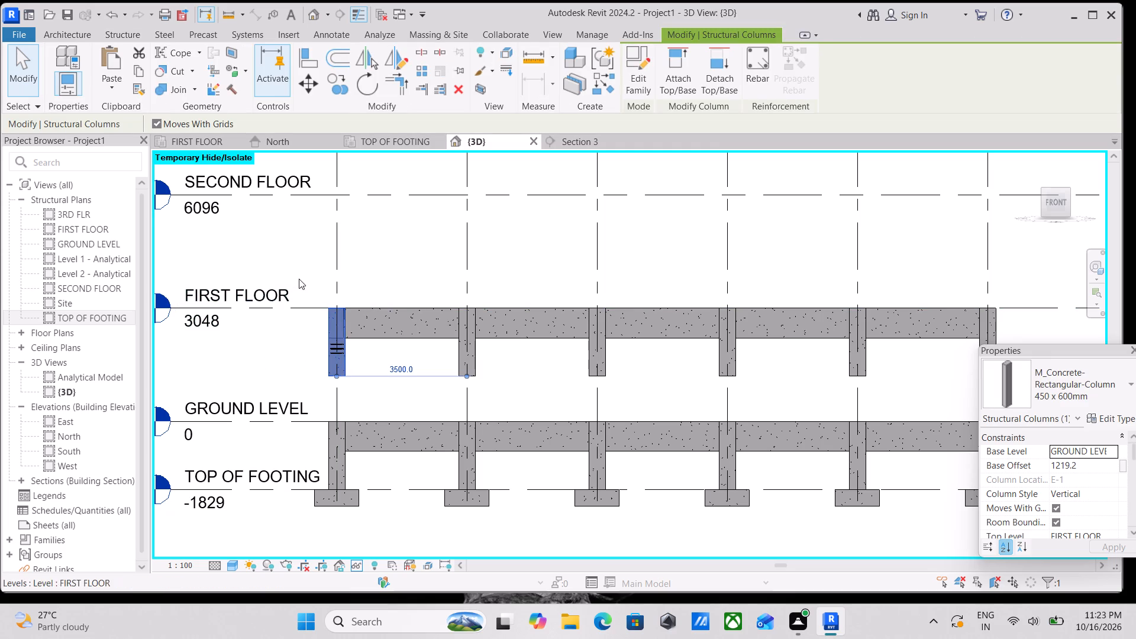
pyautogui.moveTo(299, 277); pyautogui.dragTo(972, 398)
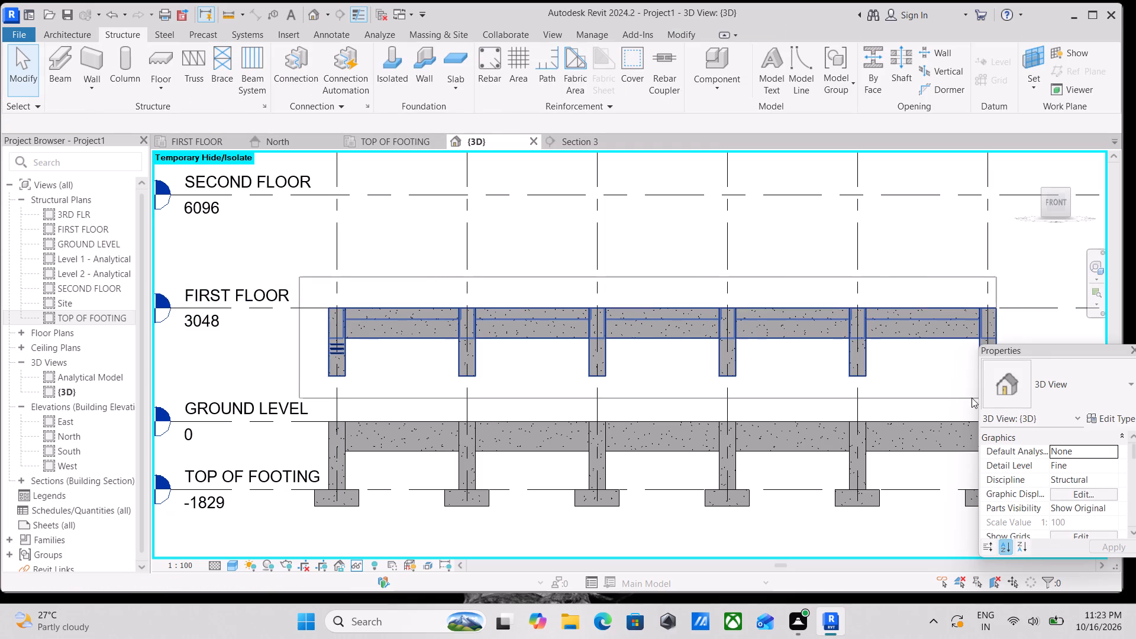
pyautogui.moveTo(972, 398); pyautogui.dragTo(1021, 395)
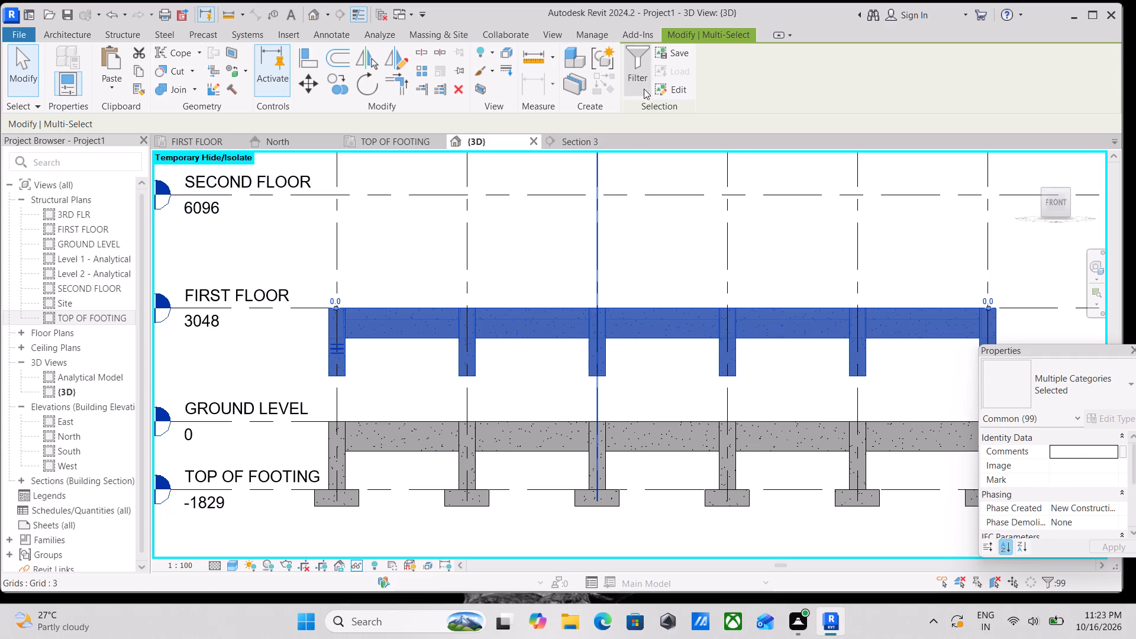
pyautogui.click(647, 70)
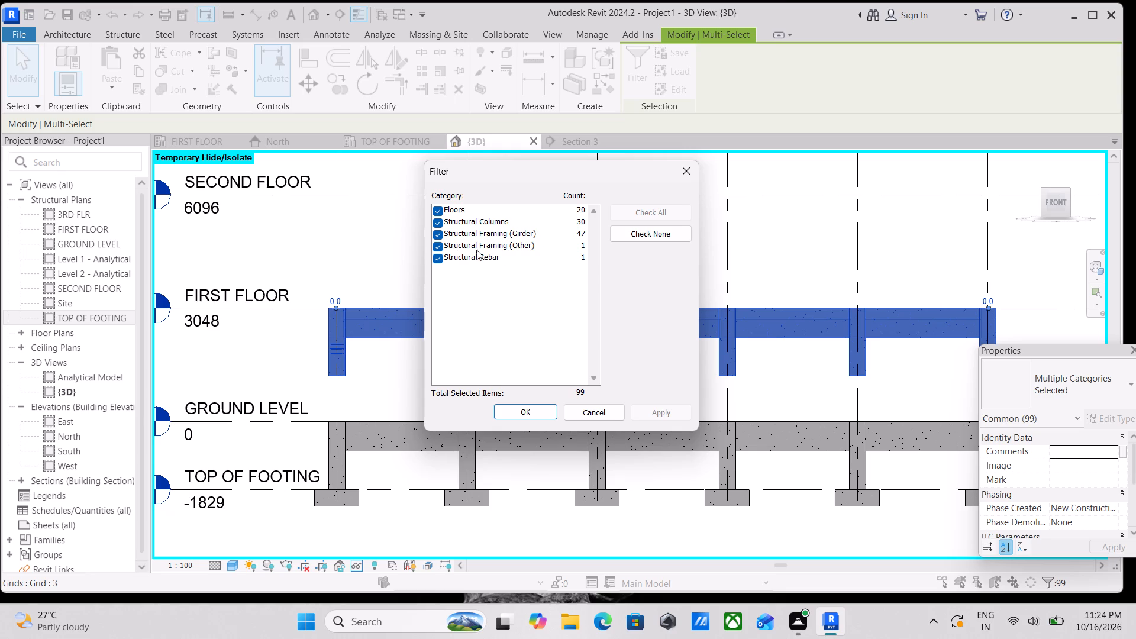
pyautogui.click(431, 244)
pyautogui.click(435, 244)
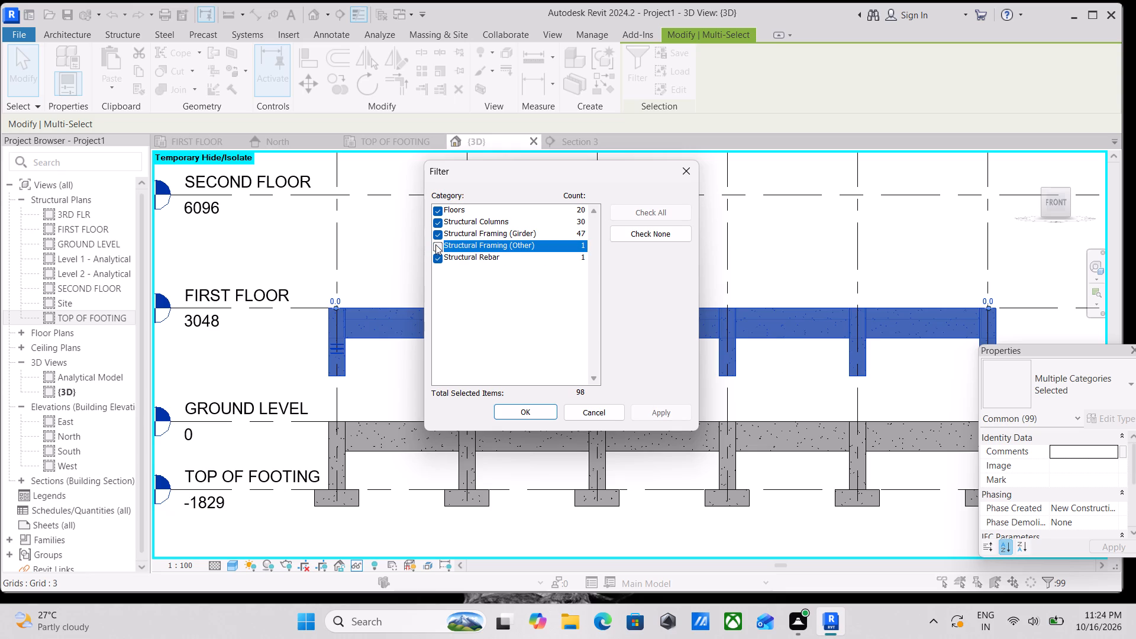
pyautogui.click(657, 419)
pyautogui.click(527, 418)
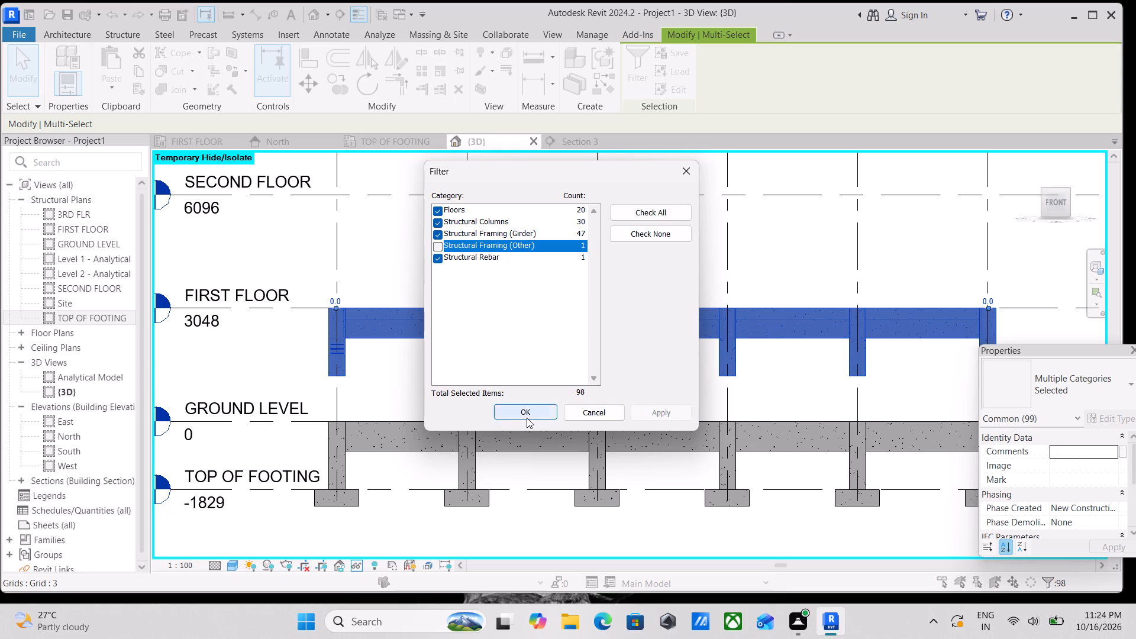
pyautogui.scroll(-3, 1044, 433)
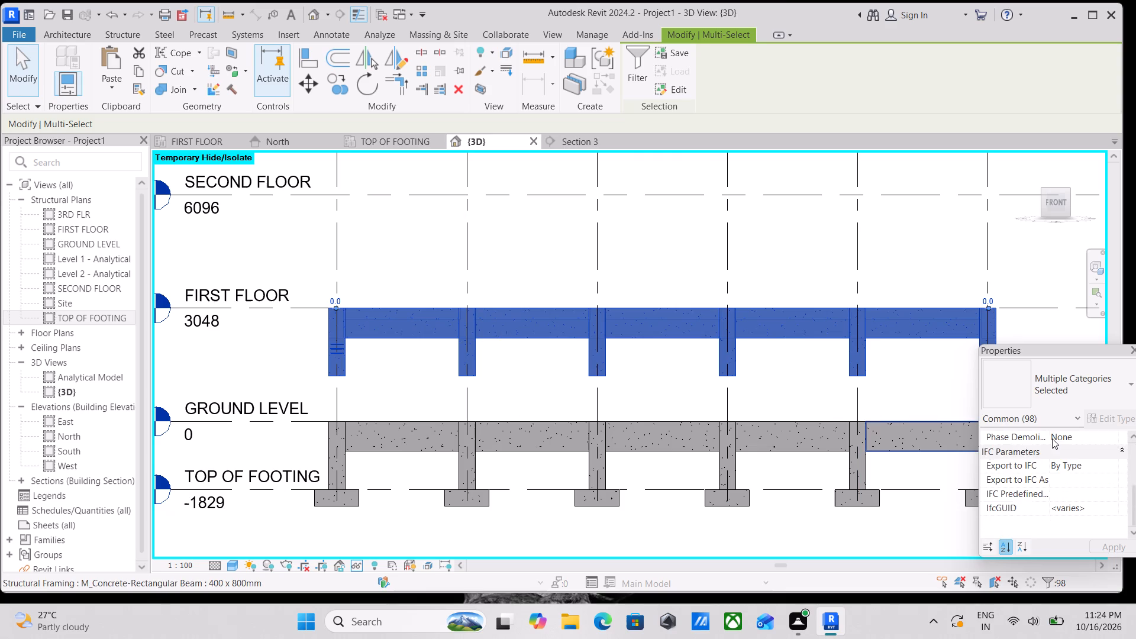
pyautogui.scroll(6, 1052, 438)
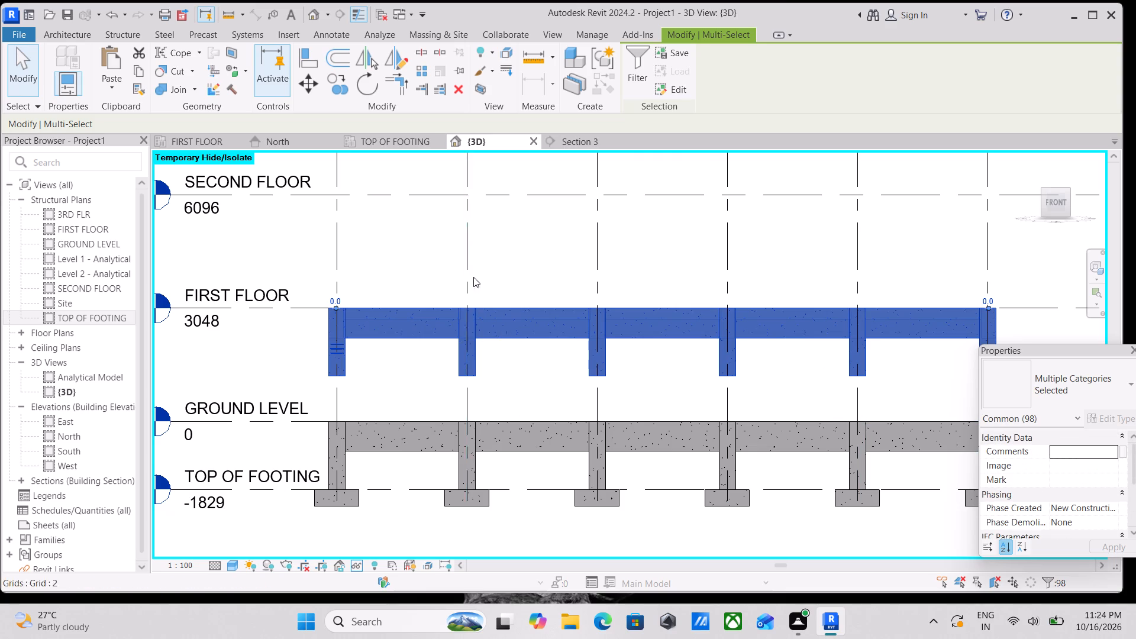
pyautogui.scroll(-4, 433, 382)
pyautogui.moveTo(390, 361); pyautogui.dragTo(406, 396, button='middle')
pyautogui.scroll(6, 418, 401)
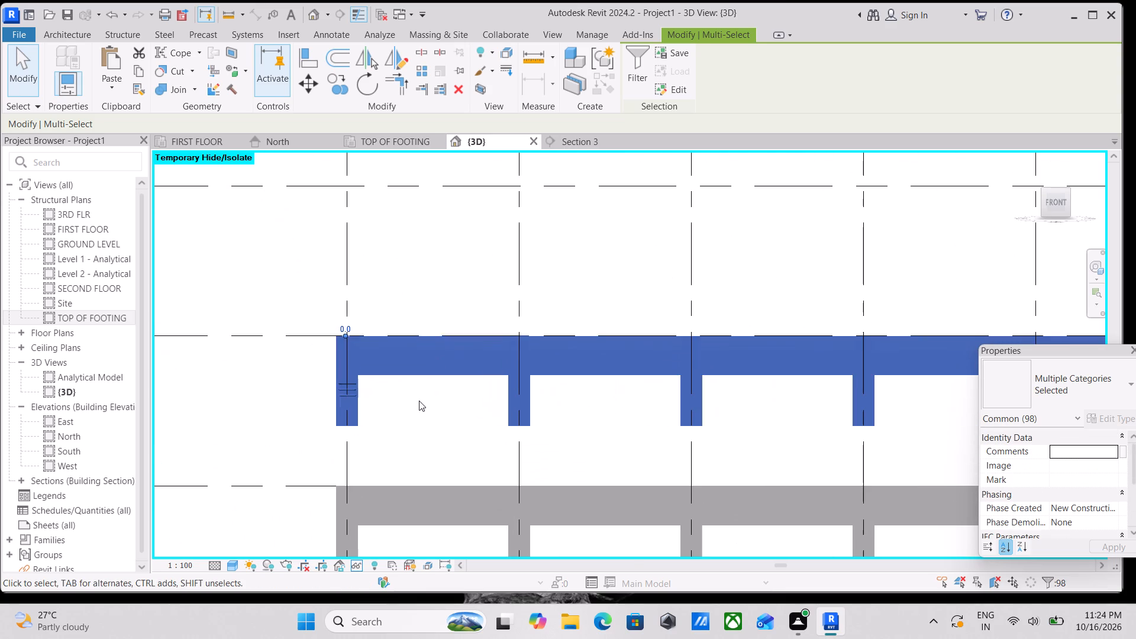
# Filter the selected first-floor frame down to Structural Columns only and set their Base Offset to 0 from GROUND LEVEL.
pyautogui.click(630, 76)
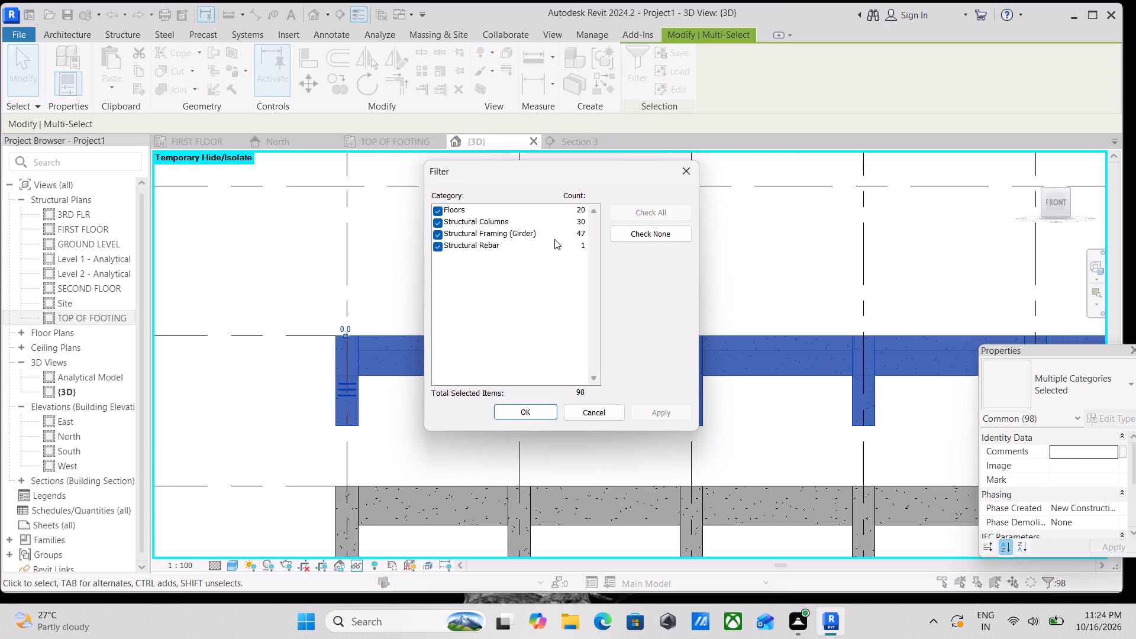
pyautogui.click(436, 236)
pyautogui.click(439, 246)
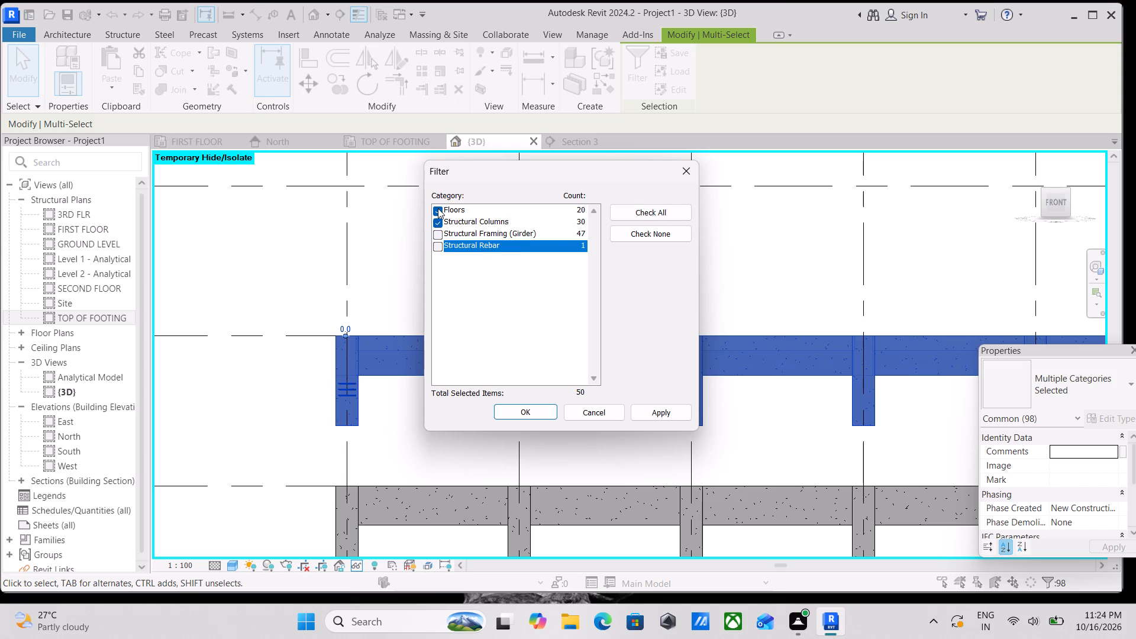
pyautogui.click(438, 208)
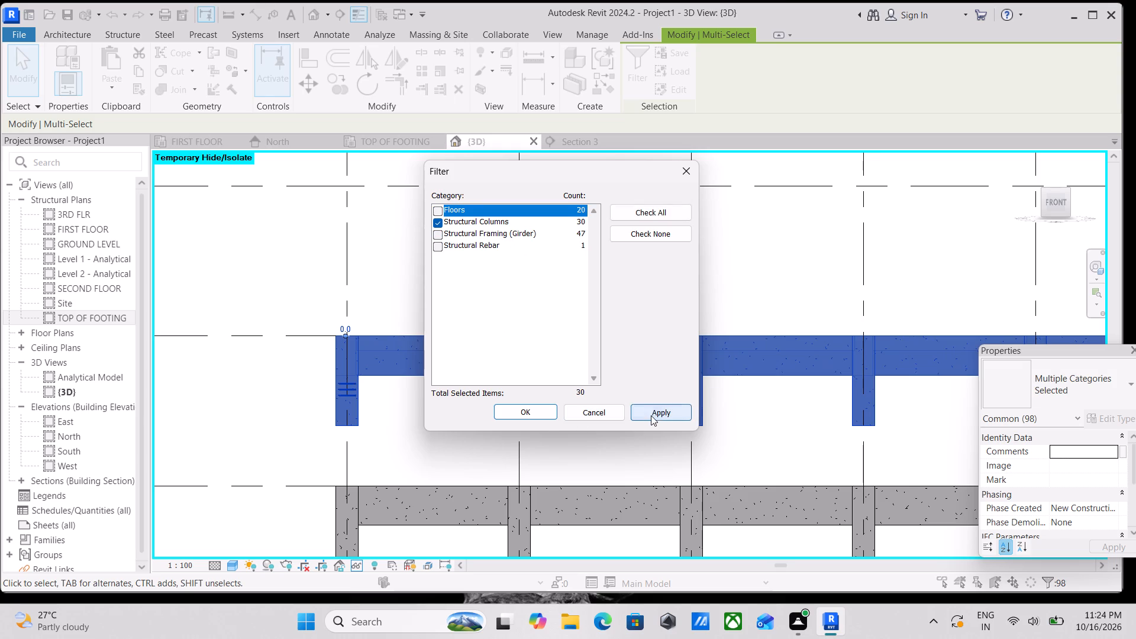
pyautogui.click(651, 415)
pyautogui.click(527, 414)
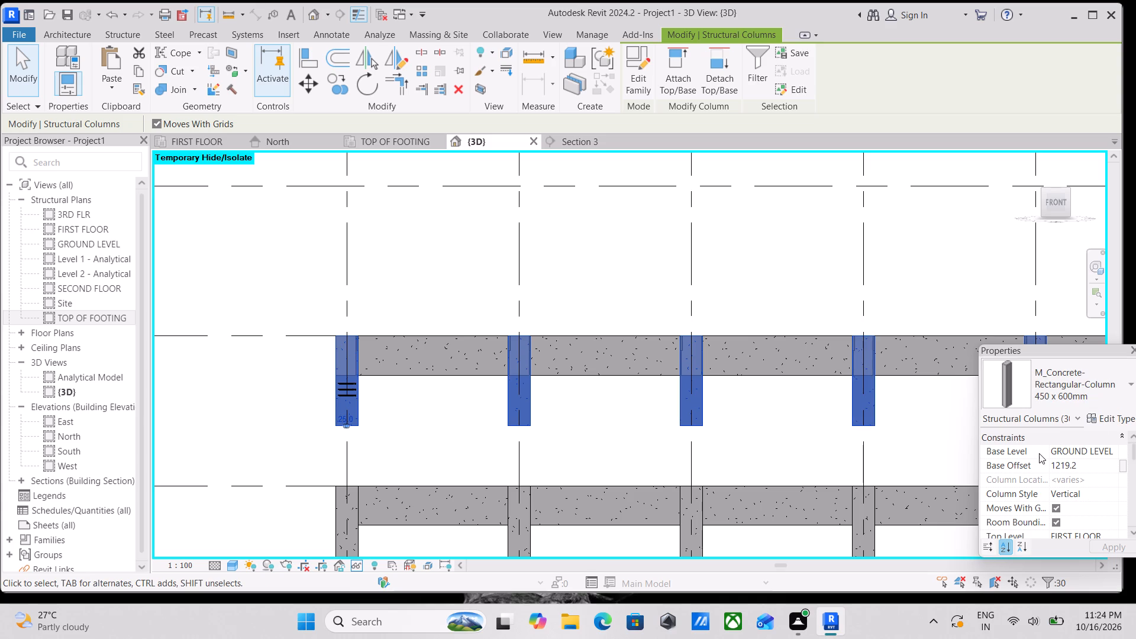
pyautogui.click(1083, 466)
pyautogui.moveTo(1083, 466); pyautogui.dragTo(1053, 466)
pyautogui.press('o')
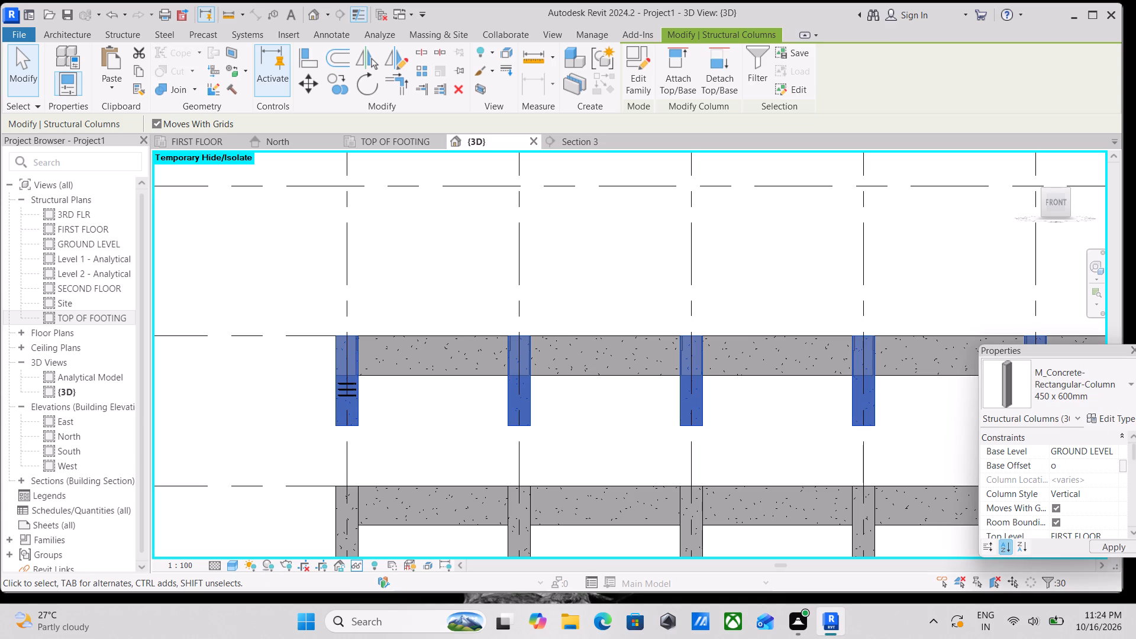
pyautogui.press('Return')
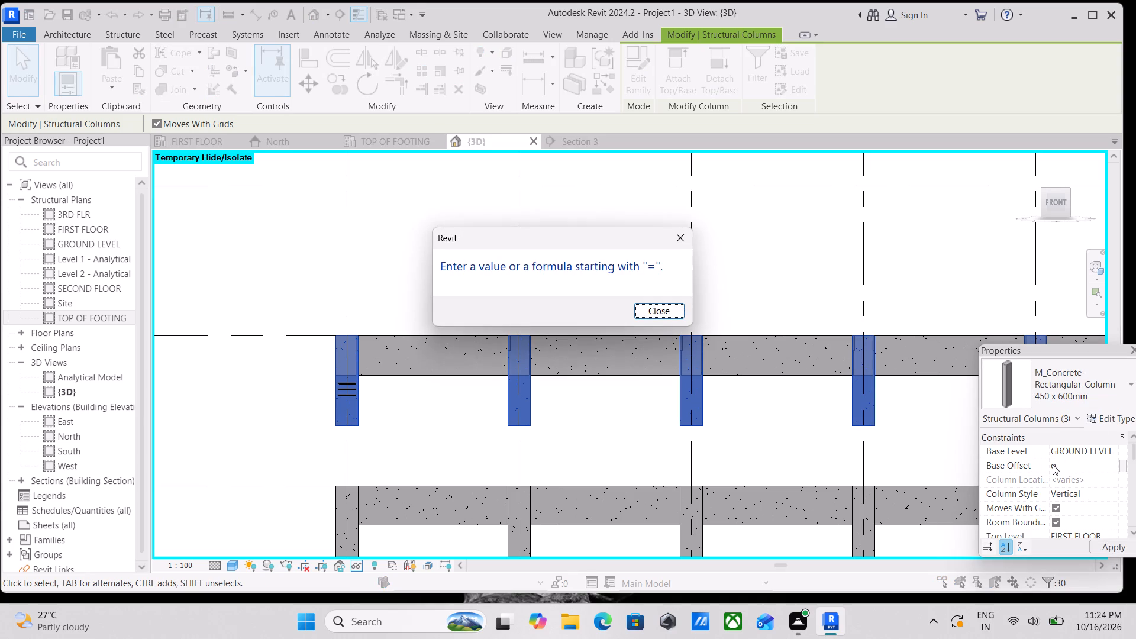
pyautogui.click(666, 306)
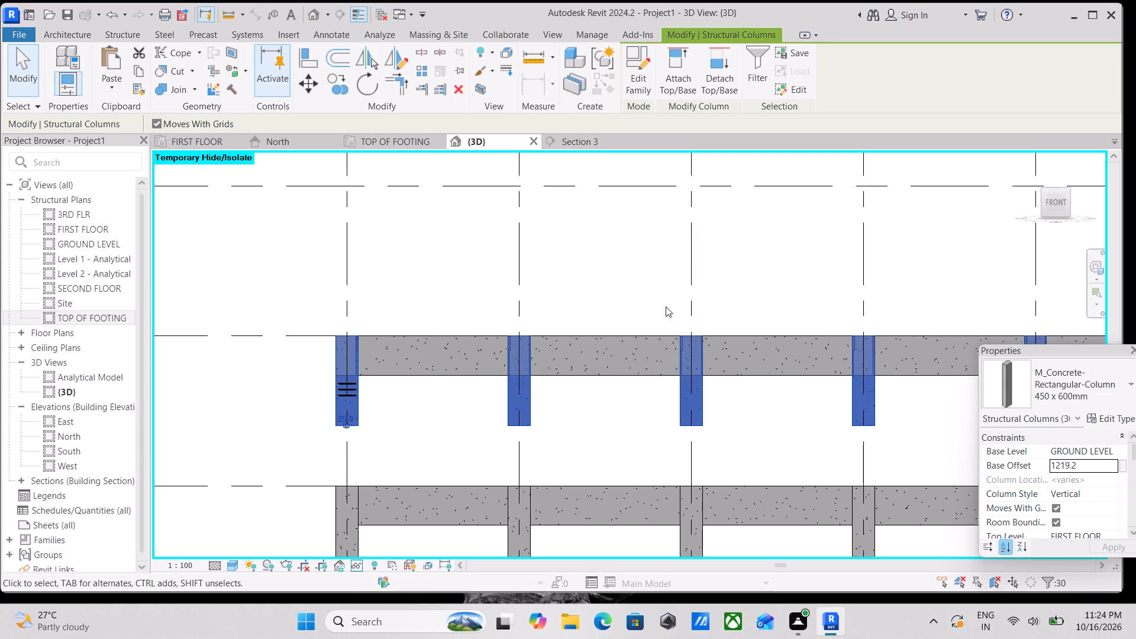
pyautogui.click(1082, 463)
pyautogui.moveTo(1082, 463); pyautogui.dragTo(1028, 466)
pyautogui.press('0')
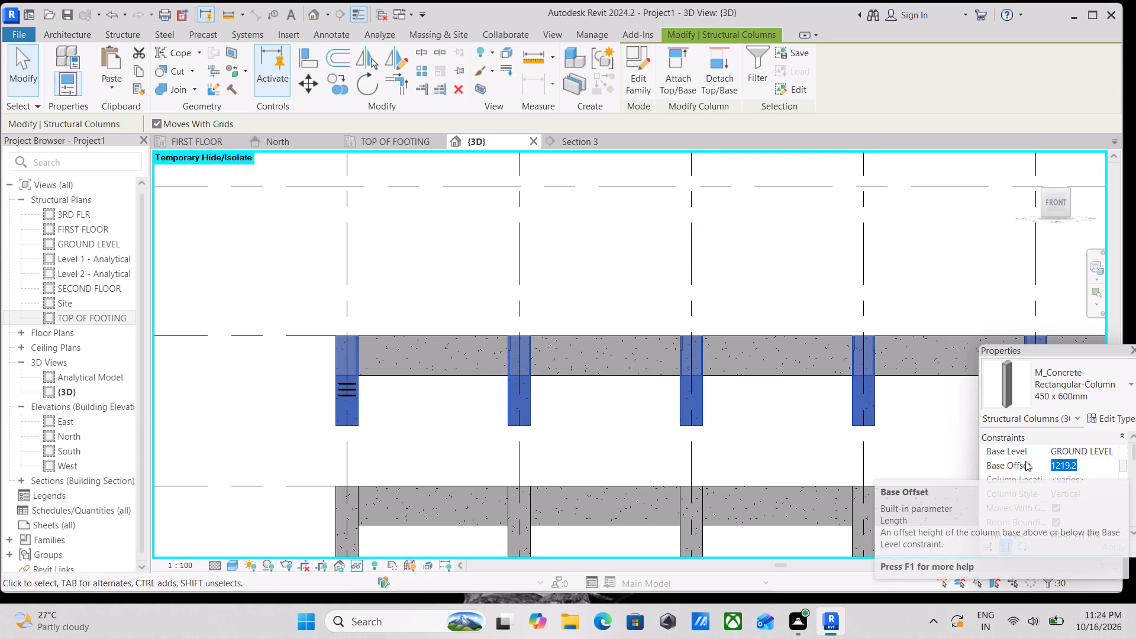
pyautogui.press('Return')
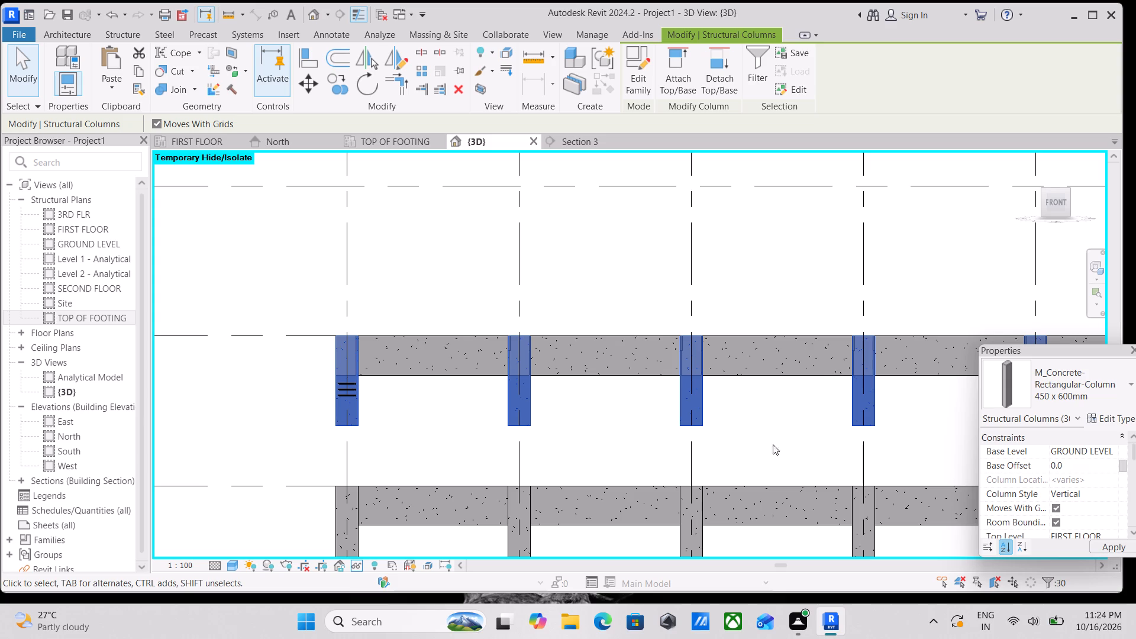
# Clear the column selection and orbit around the two-storey frame to examine the extended first-floor columns from several sides.
pyautogui.scroll(-6, 620, 424)
pyautogui.moveTo(647, 419); pyautogui.dragTo(647, 418, button='middle')
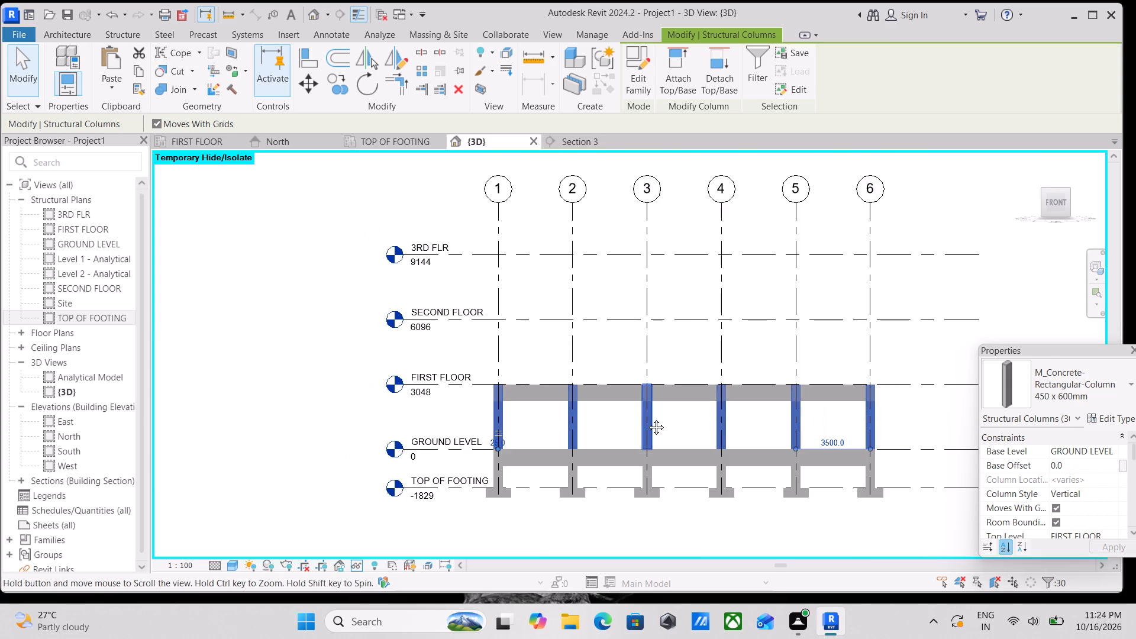
pyautogui.moveTo(647, 418); pyautogui.dragTo(575, 438, button='middle')
pyautogui.press('Escape')
pyautogui.scroll(-2, 575, 437)
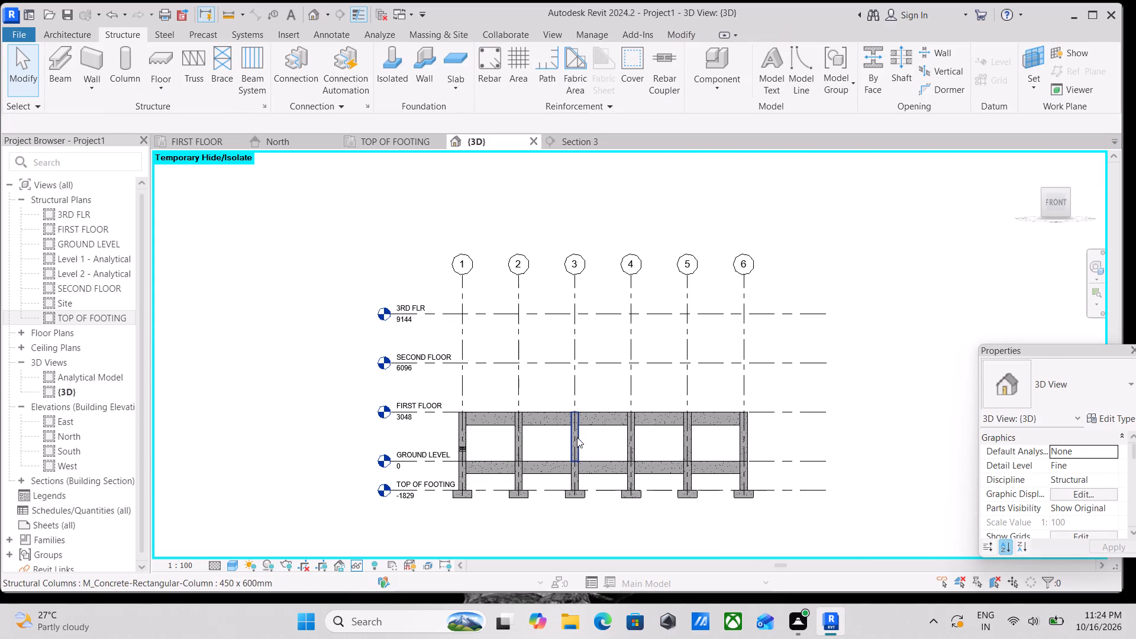
pyautogui.keyDown('shift'); pyautogui.moveTo(616, 434); pyautogui.dragTo(720, 339, button='middle'); pyautogui.keyUp('shift')
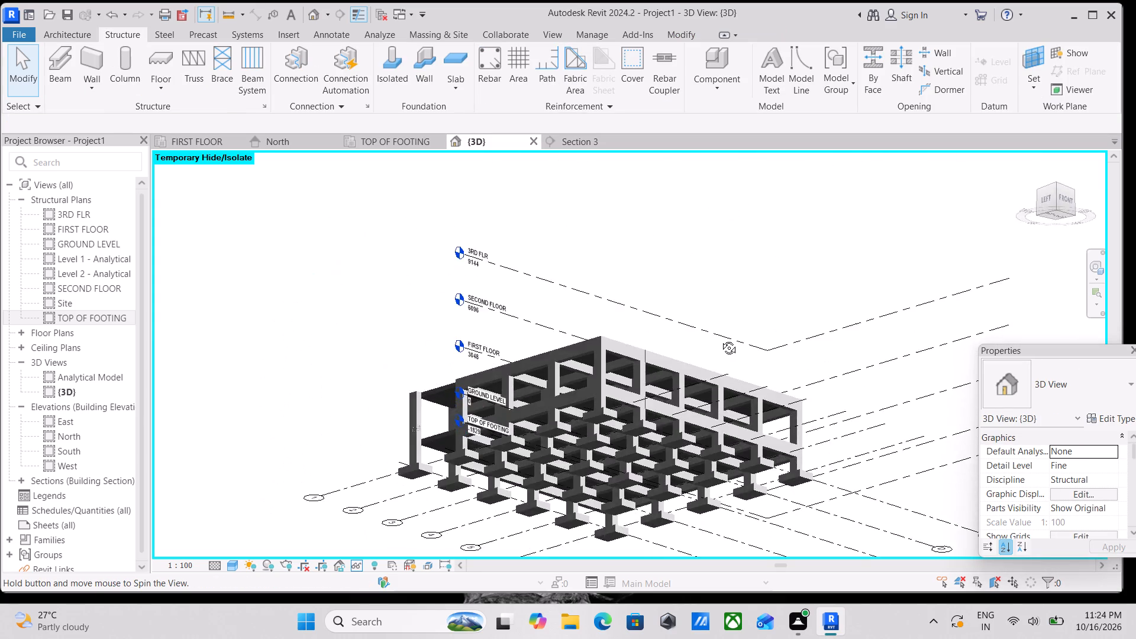
pyautogui.keyDown('shift'); pyautogui.moveTo(720, 339); pyautogui.dragTo(487, 490, button='middle'); pyautogui.keyUp('shift')
pyautogui.keyDown('shift'); pyautogui.moveTo(602, 451); pyautogui.dragTo(576, 531, button='middle'); pyautogui.keyUp('shift')
pyautogui.keyDown('shift'); pyautogui.scroll(-1, 603, 451); pyautogui.keyUp('shift')
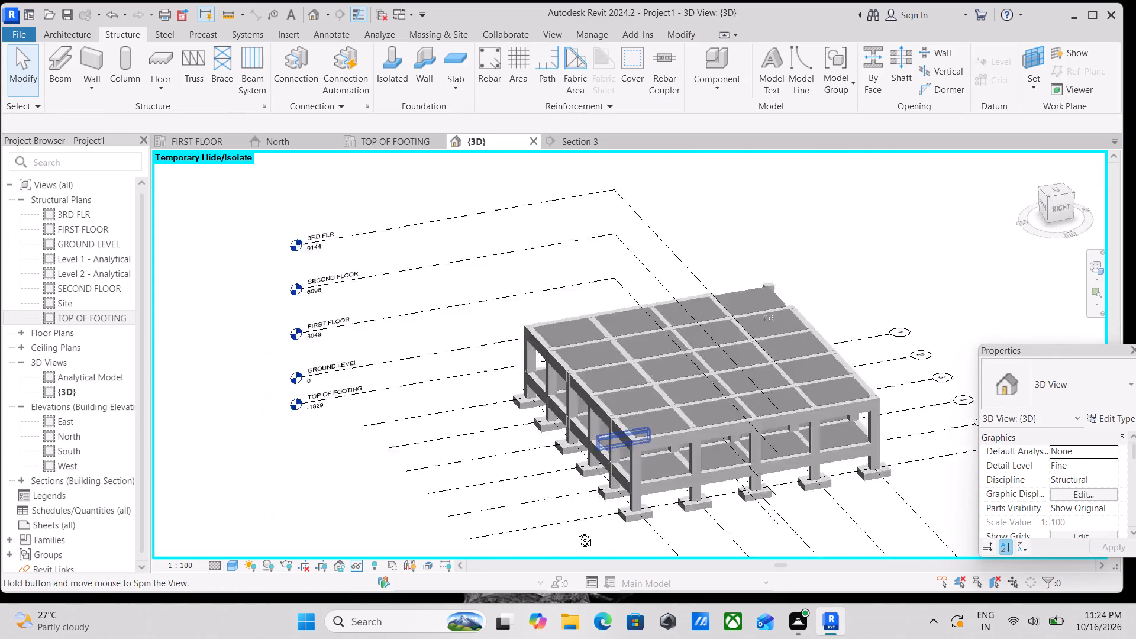
pyautogui.keyDown('shift'); pyautogui.moveTo(576, 531); pyautogui.dragTo(454, 524, button='middle'); pyautogui.keyUp('shift')
pyautogui.scroll(2, 738, 495)
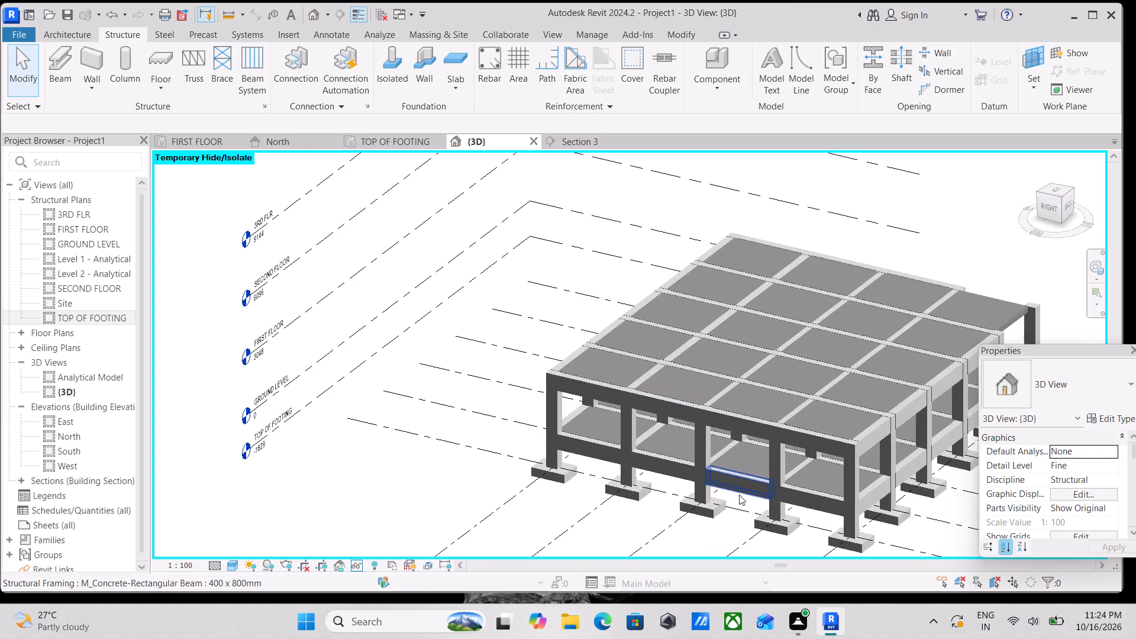
pyautogui.keyDown('shift'); pyautogui.moveTo(741, 492); pyautogui.dragTo(572, 367, button='middle'); pyautogui.keyUp('shift')
pyautogui.keyDown('shift'); pyautogui.scroll(1, 741, 492); pyautogui.keyUp('shift')
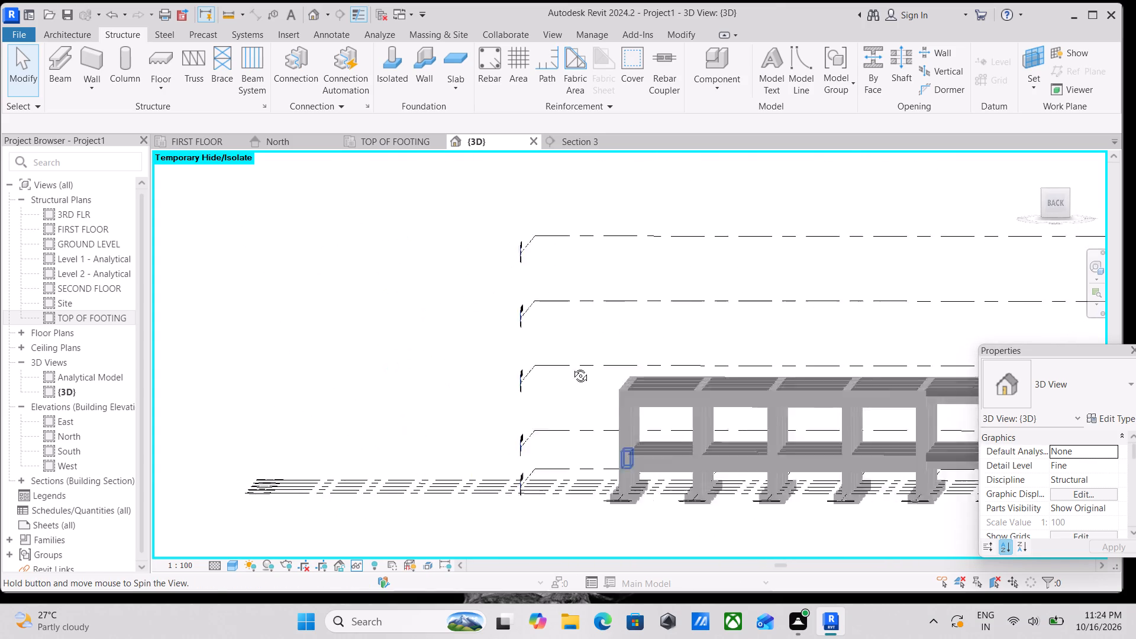
pyautogui.keyDown('shift'); pyautogui.moveTo(572, 367); pyautogui.dragTo(774, 421, button='middle'); pyautogui.keyUp('shift')
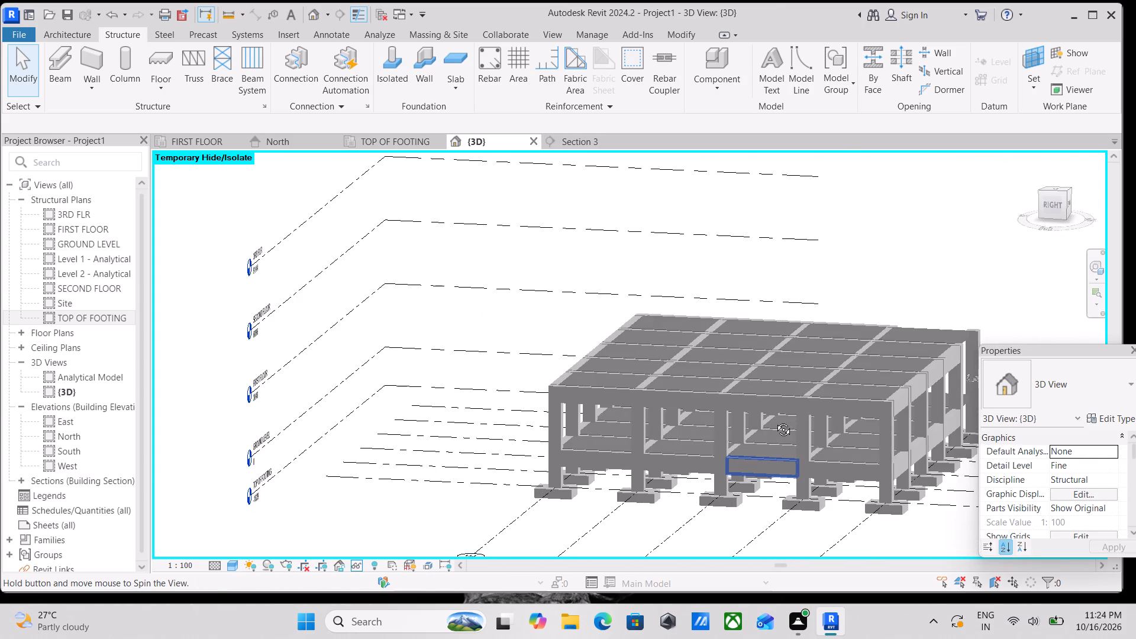
pyautogui.keyDown('shift'); pyautogui.moveTo(774, 421); pyautogui.dragTo(745, 425, button='middle'); pyautogui.keyUp('shift')
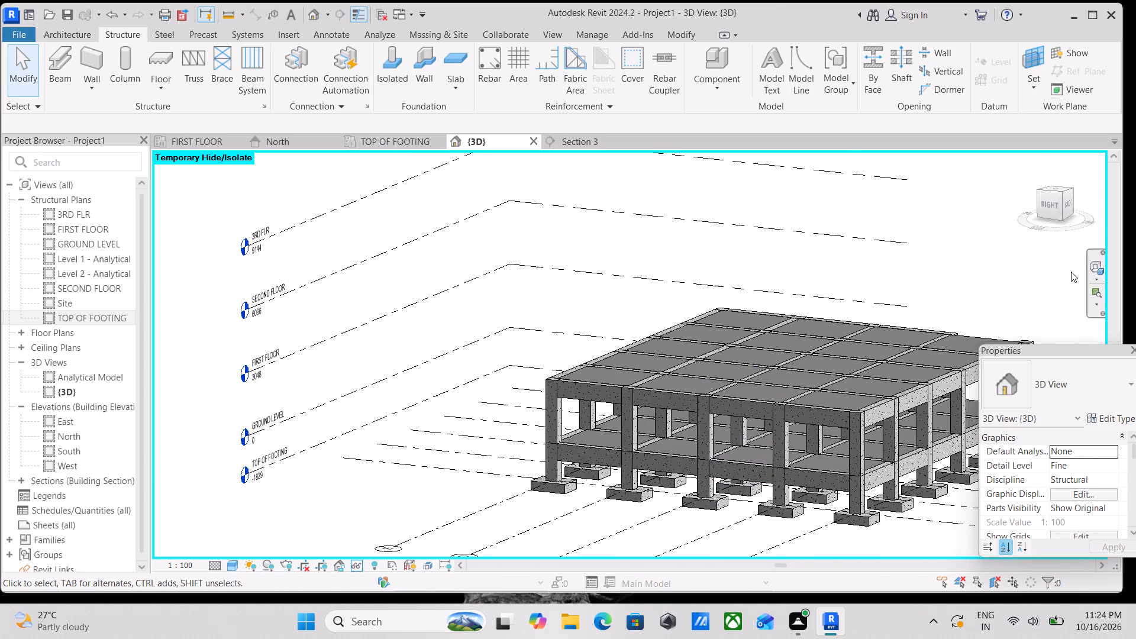
pyautogui.scroll(-2, 761, 382)
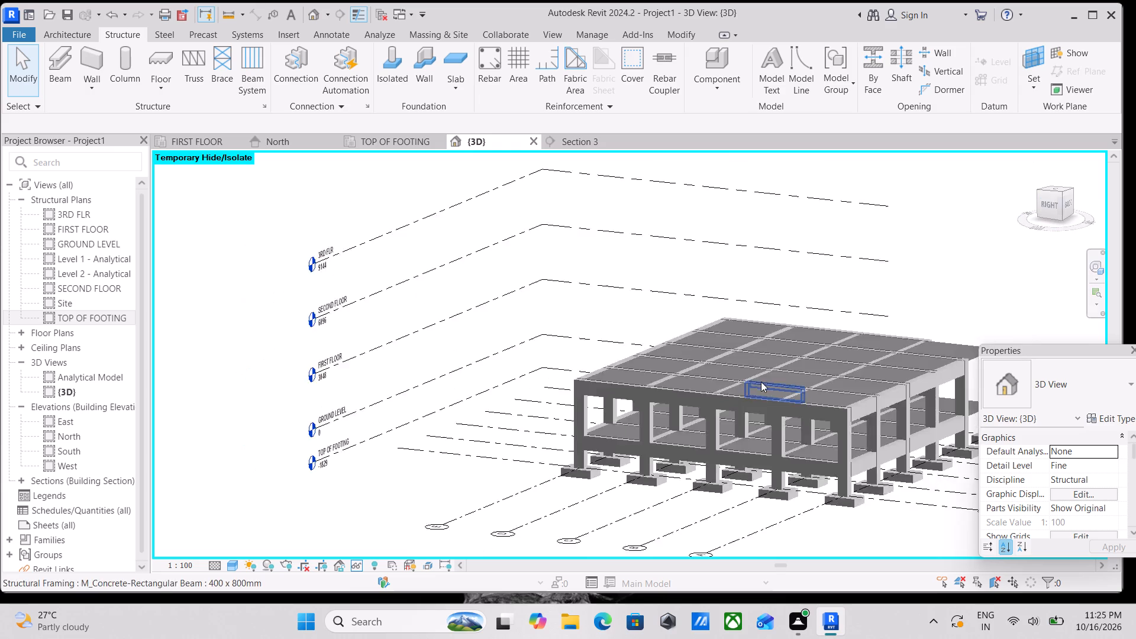
pyautogui.scroll(-1, 761, 382)
pyautogui.moveTo(761, 382); pyautogui.dragTo(760, 405, button='middle')
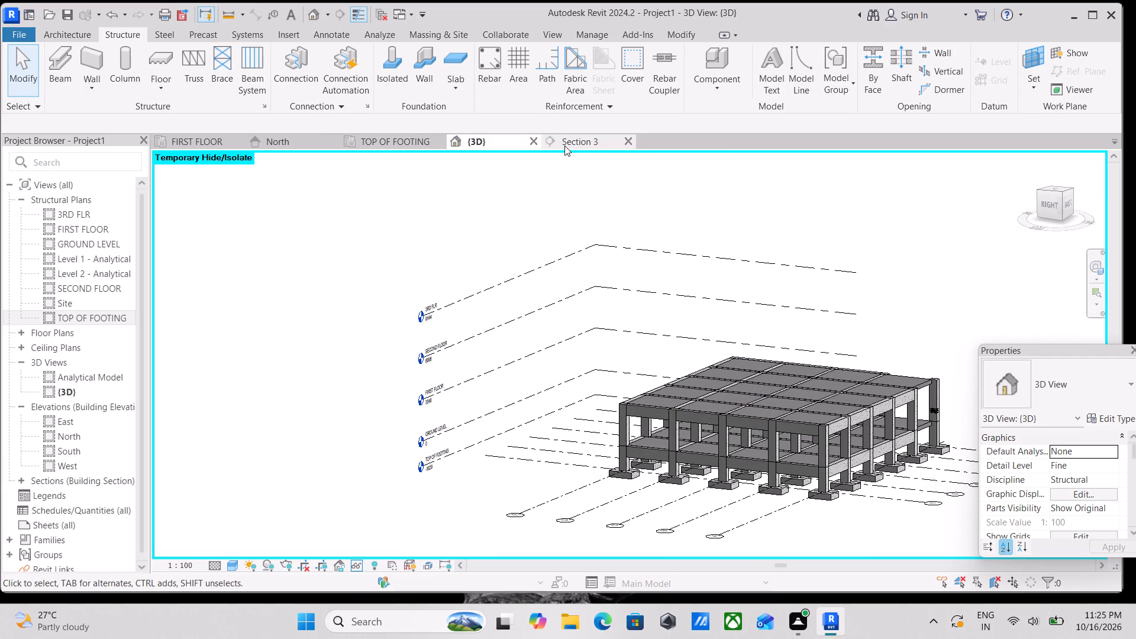
# Open the TOP OF FOOTING and GROUND LEVEL structural plans and examine the ground-level beam layout, dismissing the save reminder without saving.
pyautogui.click(382, 142)
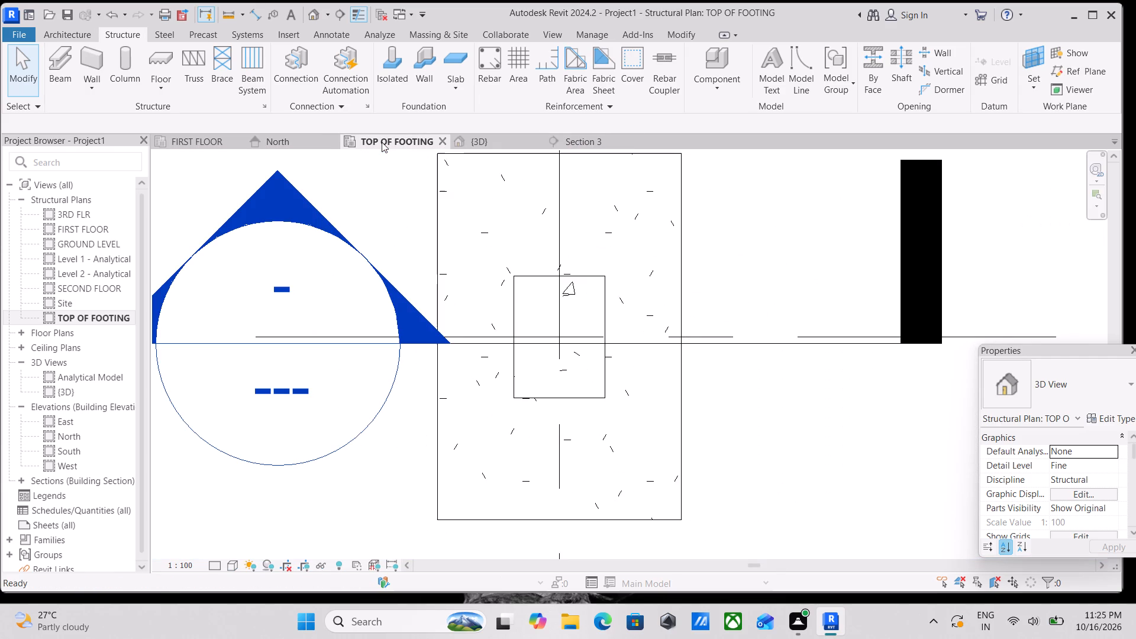
pyautogui.scroll(1, 72, 281)
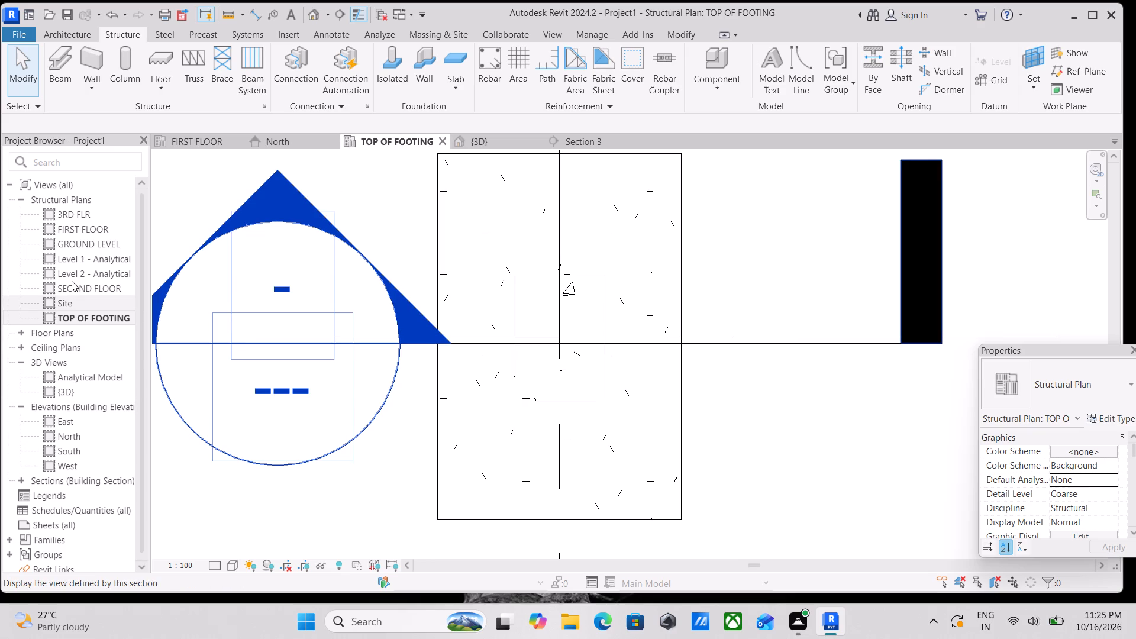
pyautogui.scroll(1, 72, 281)
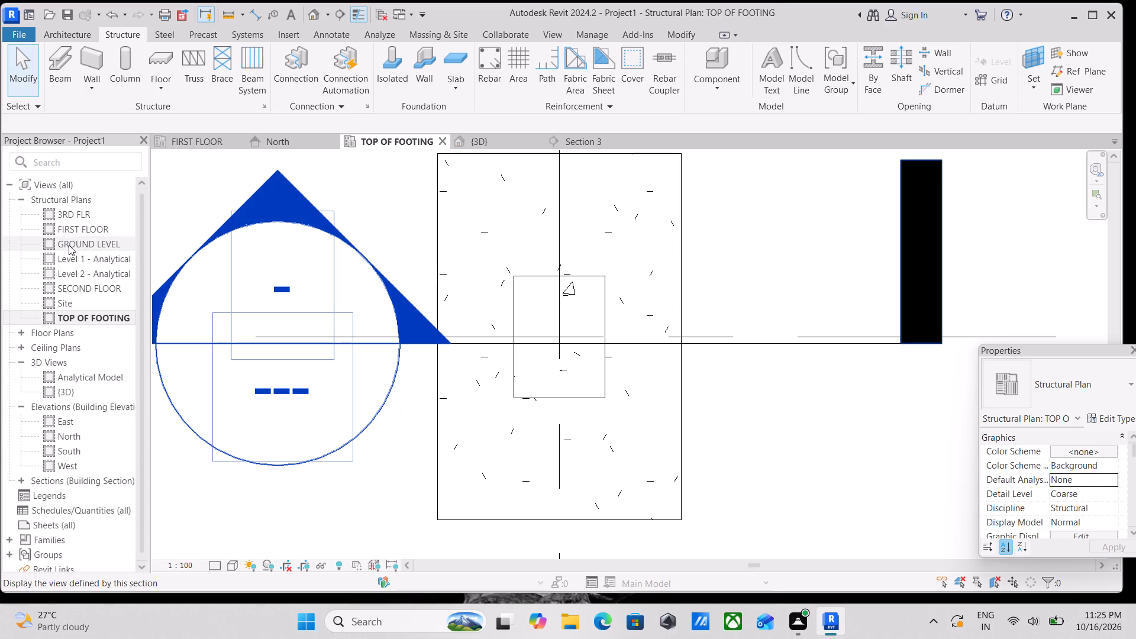
pyautogui.scroll(-1, 69, 245)
pyautogui.doubleClick(73, 237)
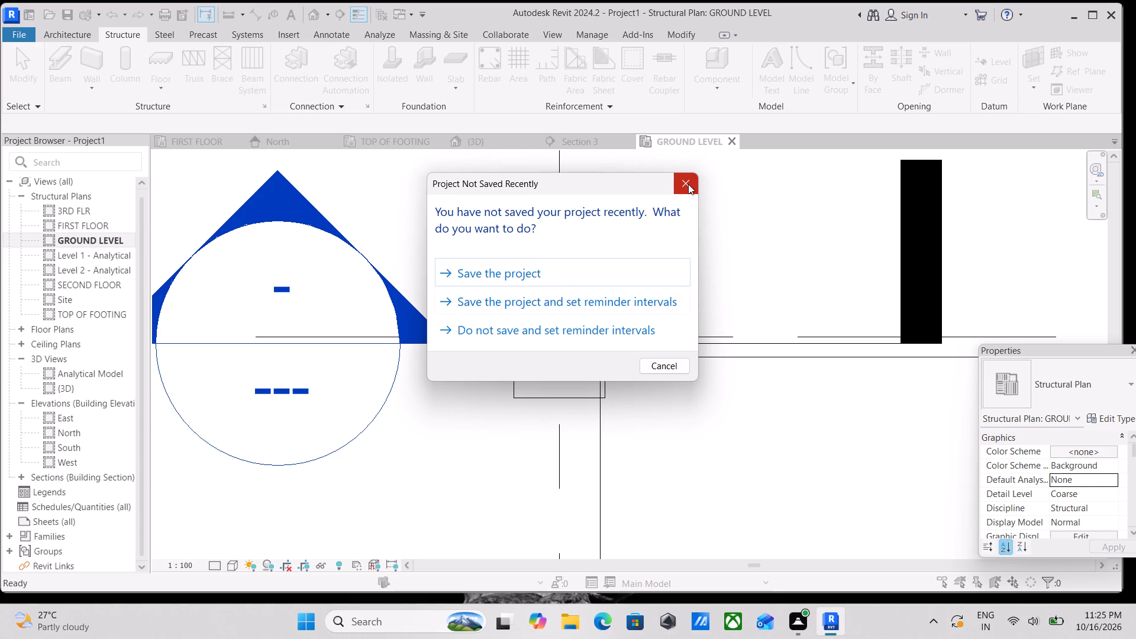
pyautogui.click(689, 184)
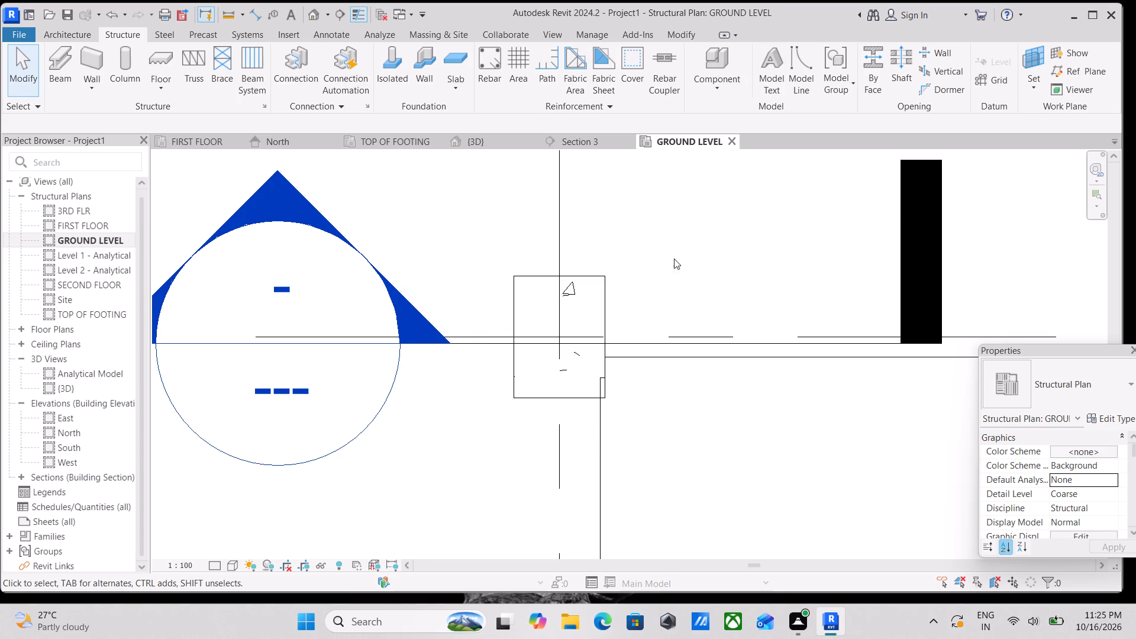
pyautogui.scroll(-18, 650, 299)
pyautogui.moveTo(658, 286); pyautogui.dragTo(575, 269, button='middle')
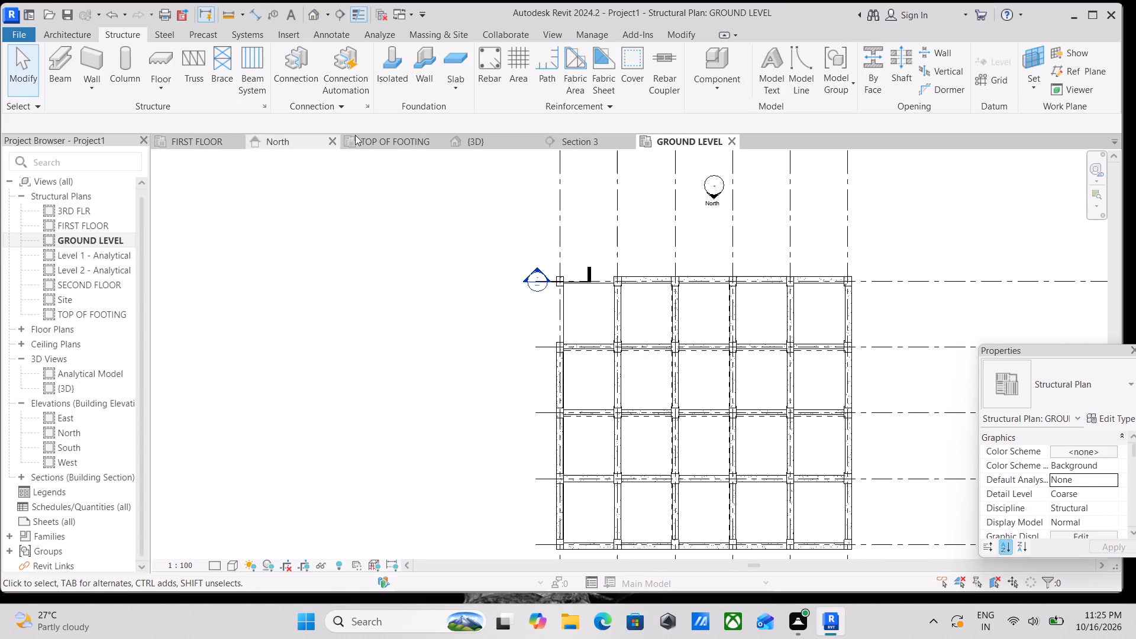
pyautogui.click(410, 140)
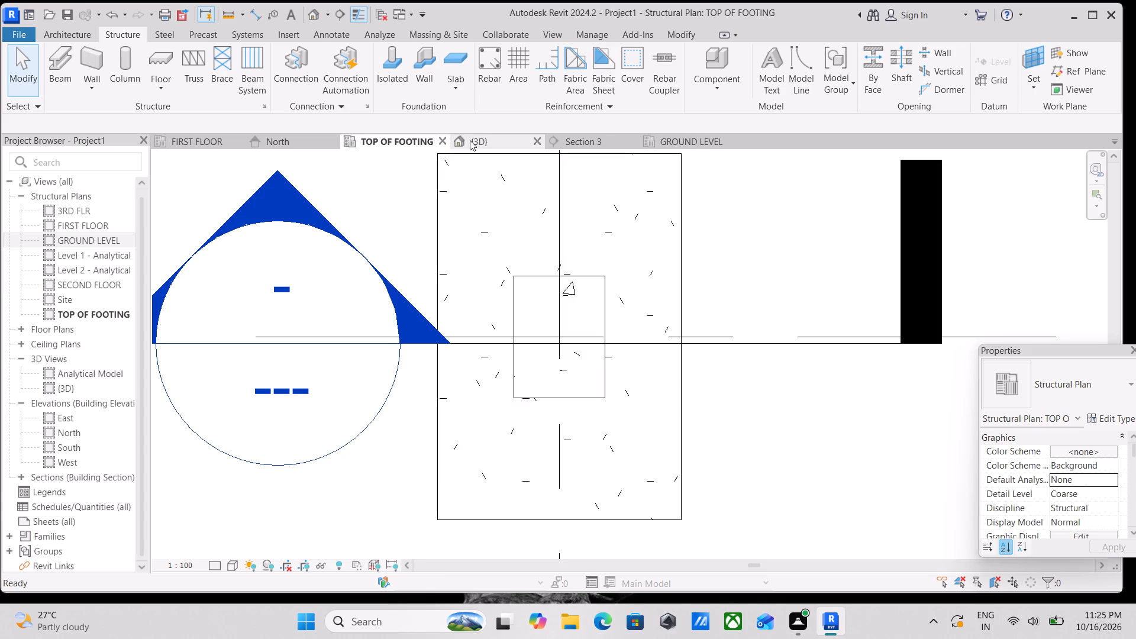
# Return to the 3D view and closely examine the open corner bay at grid 1 and its surrounding beams.
pyautogui.click(470, 140)
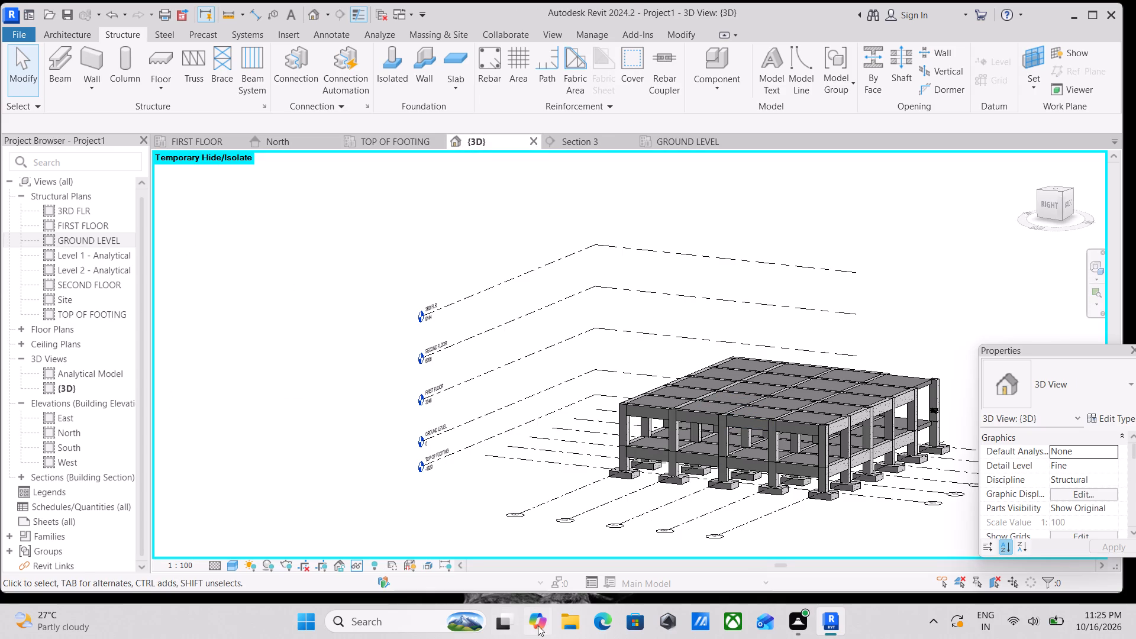
pyautogui.scroll(2, 538, 621)
pyautogui.scroll(1, 475, 550)
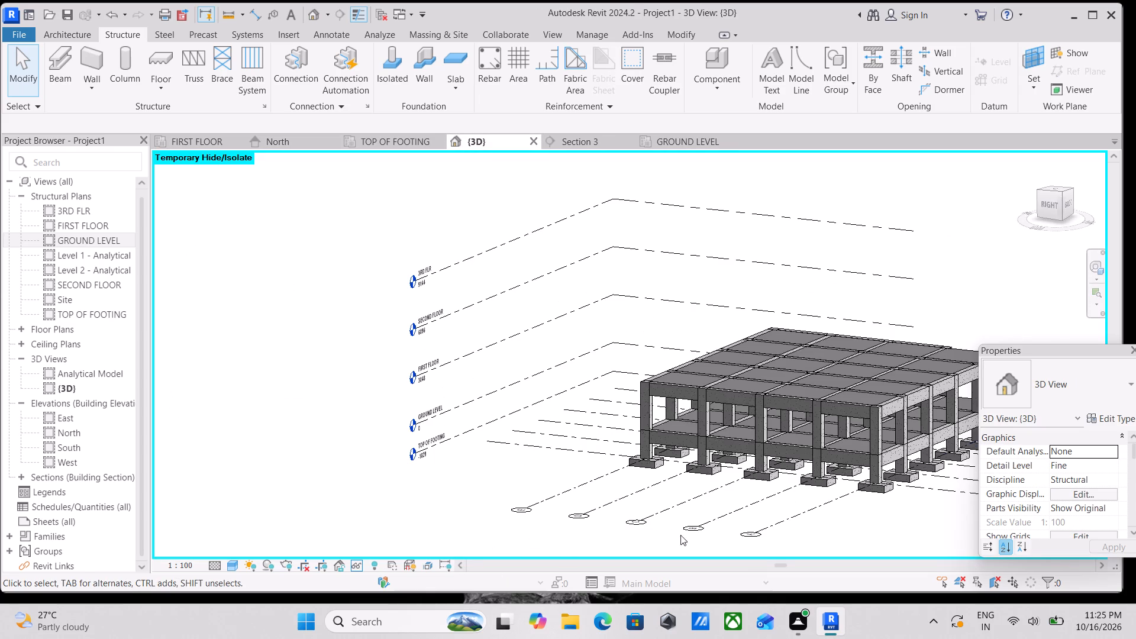
pyautogui.keyDown('shift'); pyautogui.moveTo(820, 463); pyautogui.dragTo(582, 447, button='middle'); pyautogui.keyUp('shift')
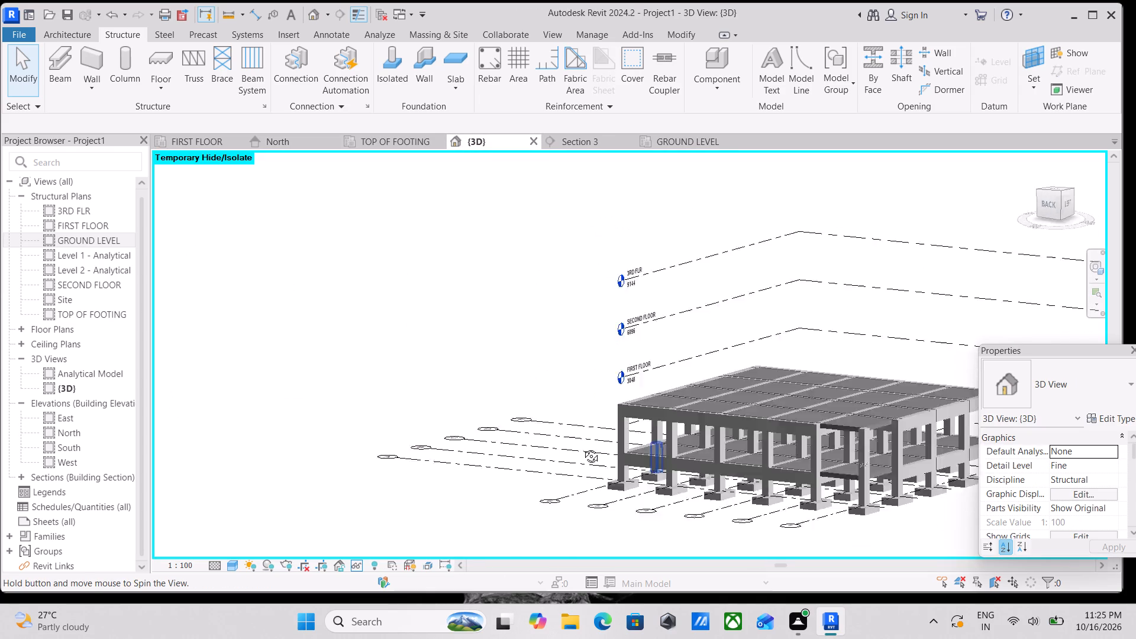
pyautogui.keyDown('shift'); pyautogui.moveTo(582, 447); pyautogui.dragTo(504, 526, button='middle'); pyautogui.keyUp('shift')
pyautogui.scroll(3, 600, 544)
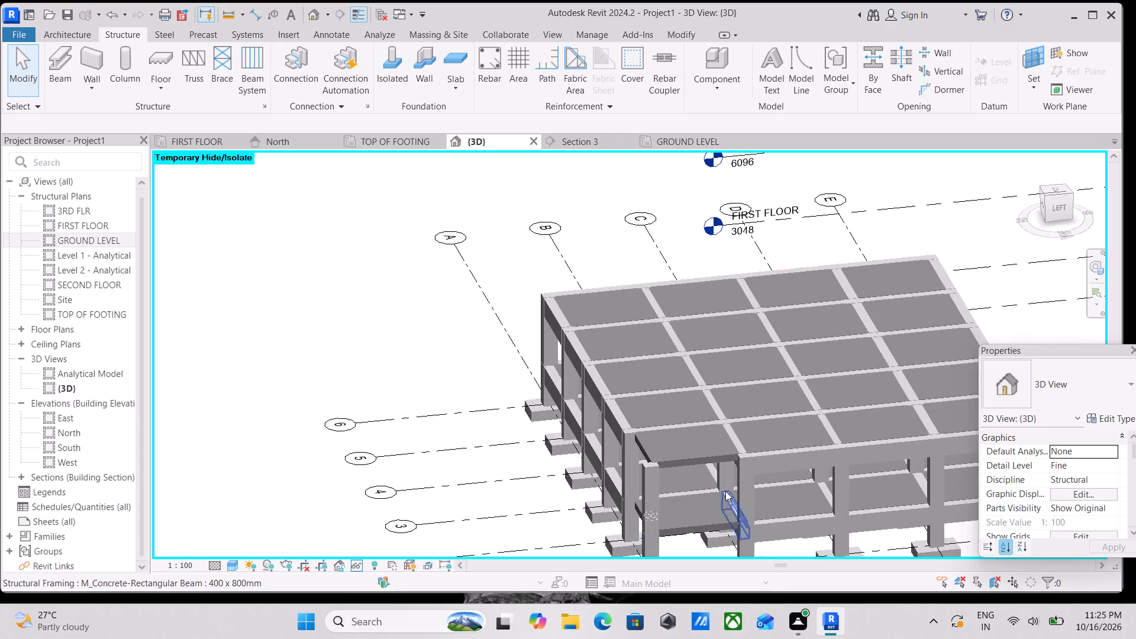
pyautogui.moveTo(725, 470); pyautogui.dragTo(731, 356, button='middle')
pyautogui.scroll(3, 671, 425)
pyautogui.scroll(3, 794, 405)
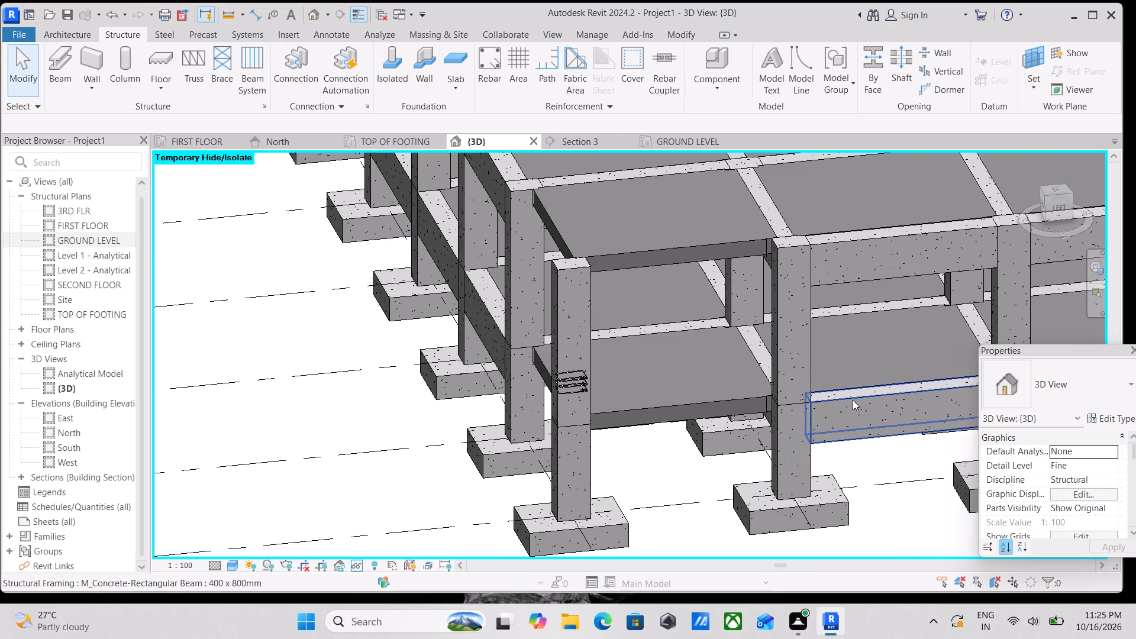
pyautogui.click(853, 400)
pyautogui.scroll(-3, 815, 425)
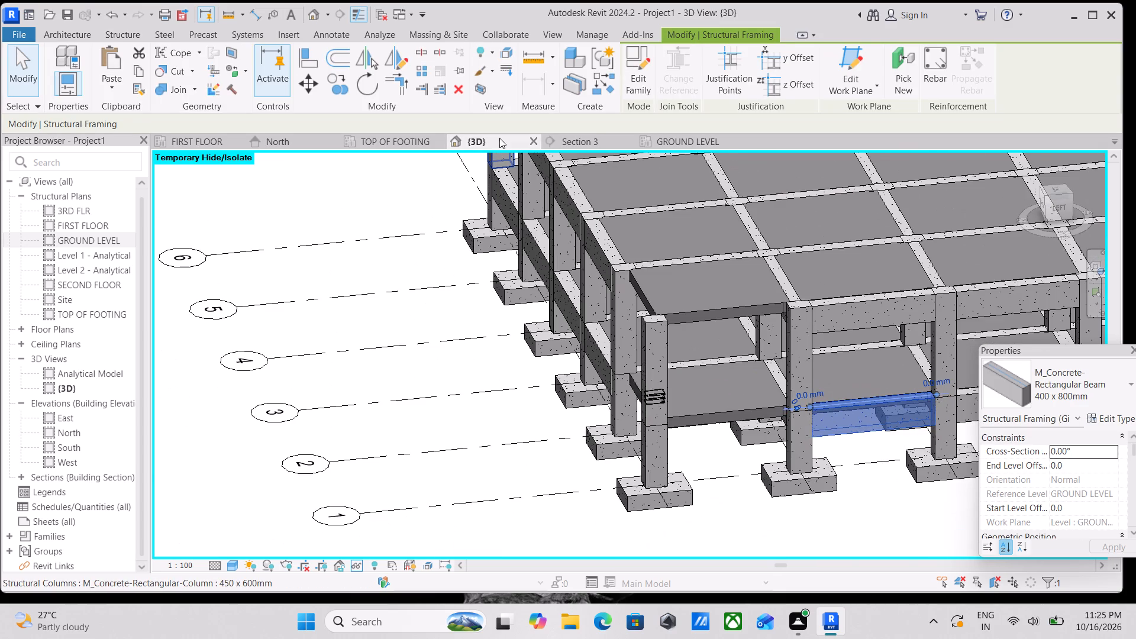
pyautogui.press('Escape')
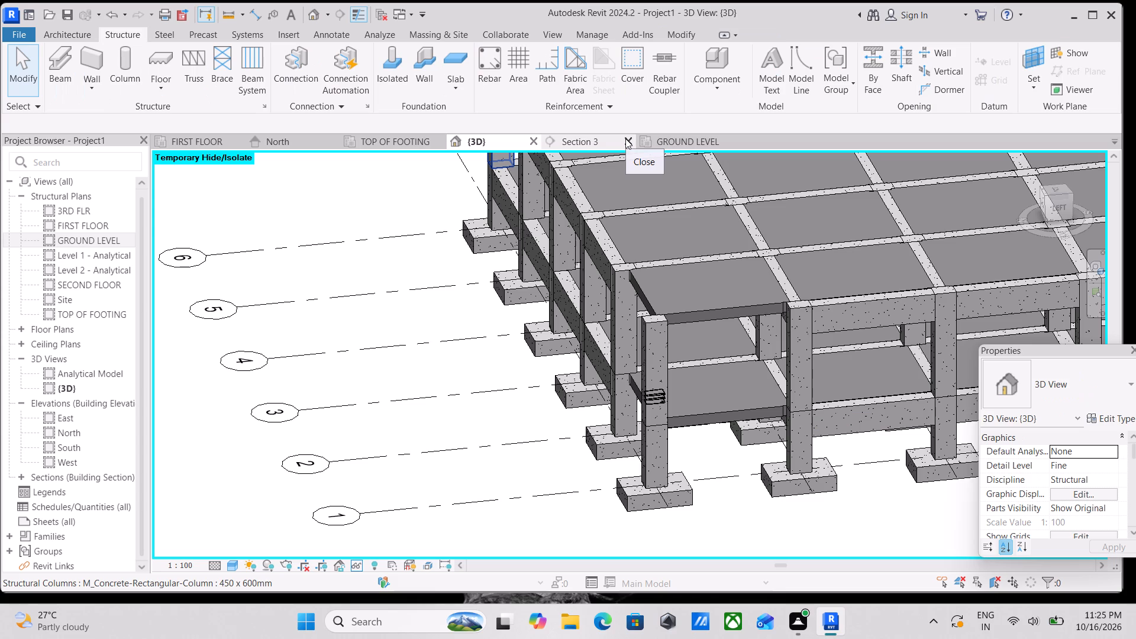
# Examine the footing and column layout in the TOP OF FOOTING plan.
pyautogui.click(419, 138)
pyautogui.scroll(-4, 603, 324)
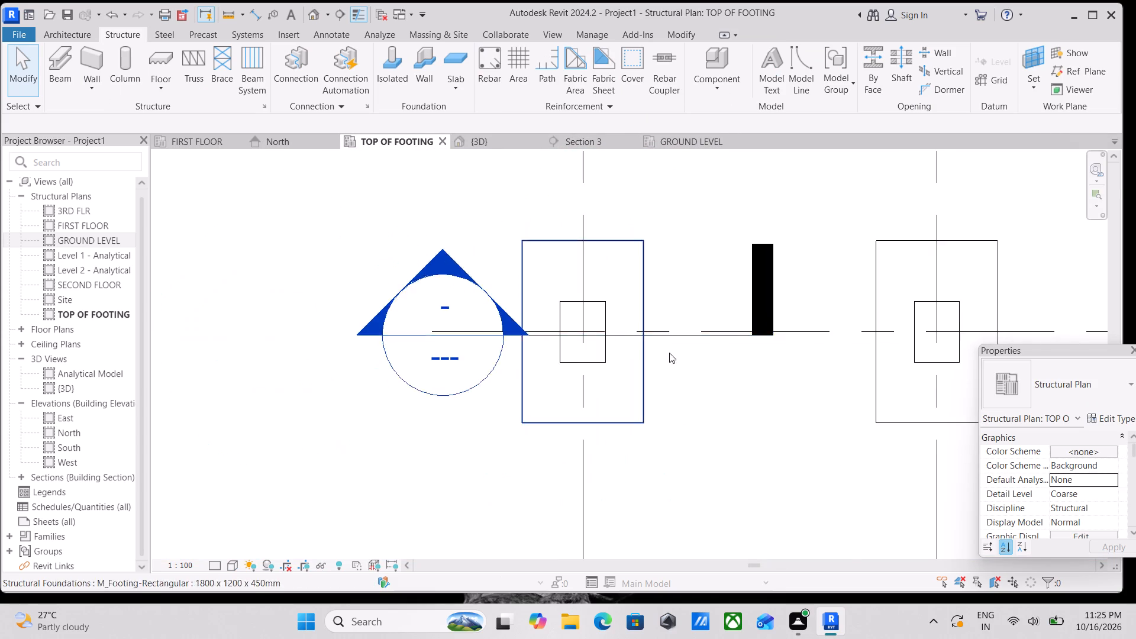
pyautogui.scroll(-4, 669, 353)
pyautogui.moveTo(687, 348); pyautogui.dragTo(687, 287, button='middle')
pyautogui.scroll(-11, 709, 304)
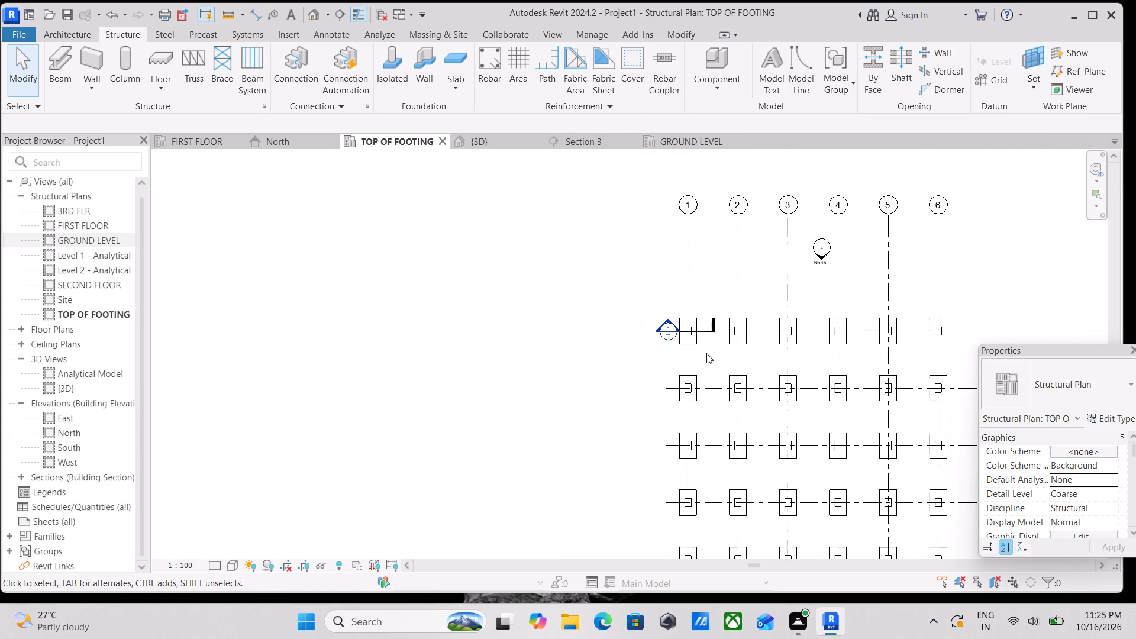
pyautogui.moveTo(706, 353); pyautogui.dragTo(675, 277, button='middle')
pyautogui.scroll(3, 682, 359)
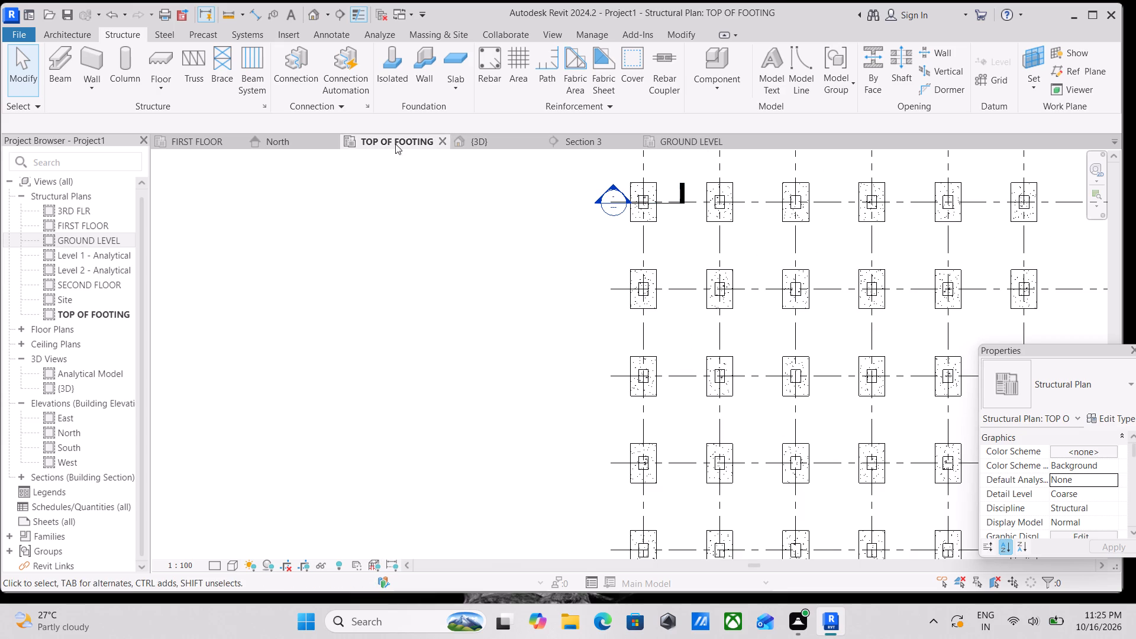
pyautogui.scroll(2, 337, 144)
pyautogui.scroll(3, 254, 153)
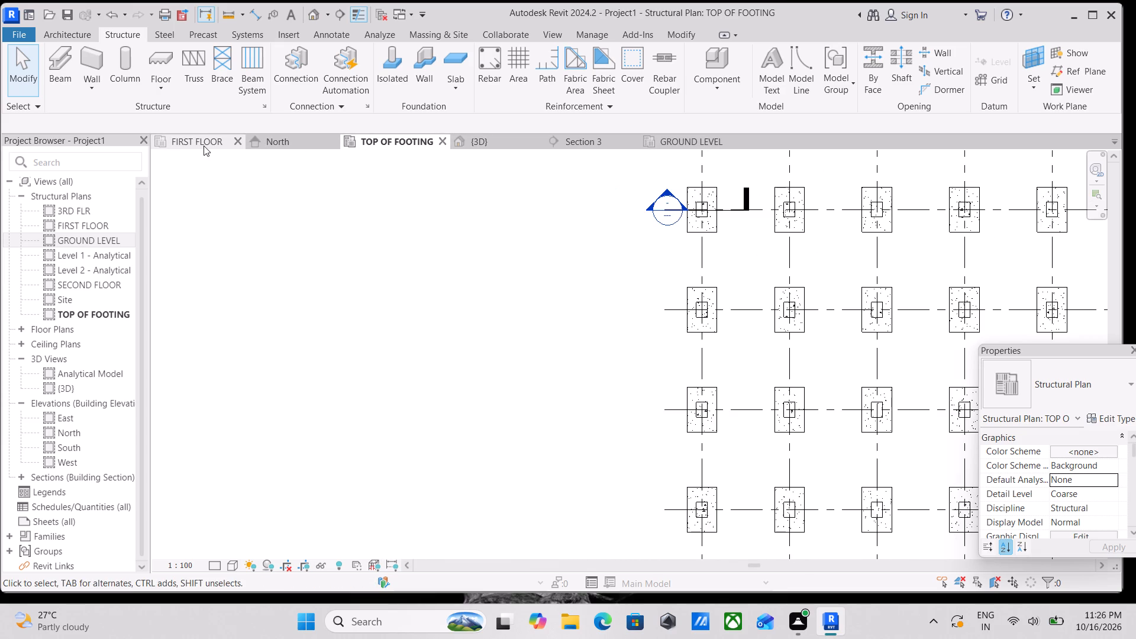
# In the FIRST FLOOR plan, create a similar 400 x 800mm concrete beam along grid 1 between the two columns of the open corner bay.
pyautogui.click(204, 146)
pyautogui.scroll(8, 475, 188)
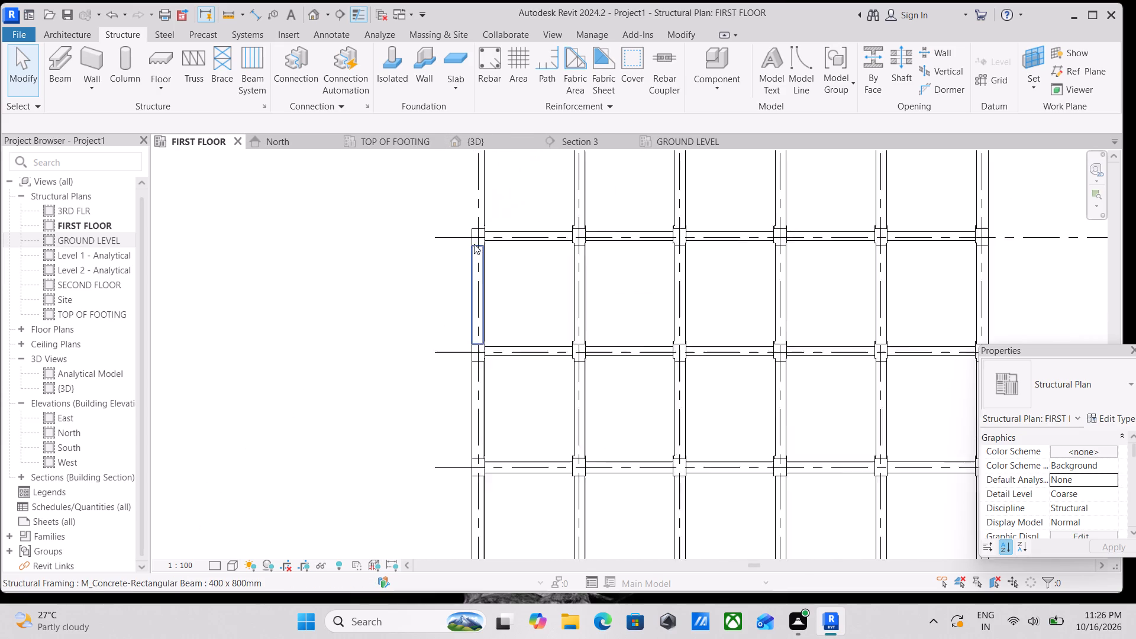
pyautogui.scroll(1, 474, 244)
pyautogui.click(473, 288)
pyautogui.moveTo(469, 275); pyautogui.dragTo(503, 359, button='middle')
pyautogui.write('cs')
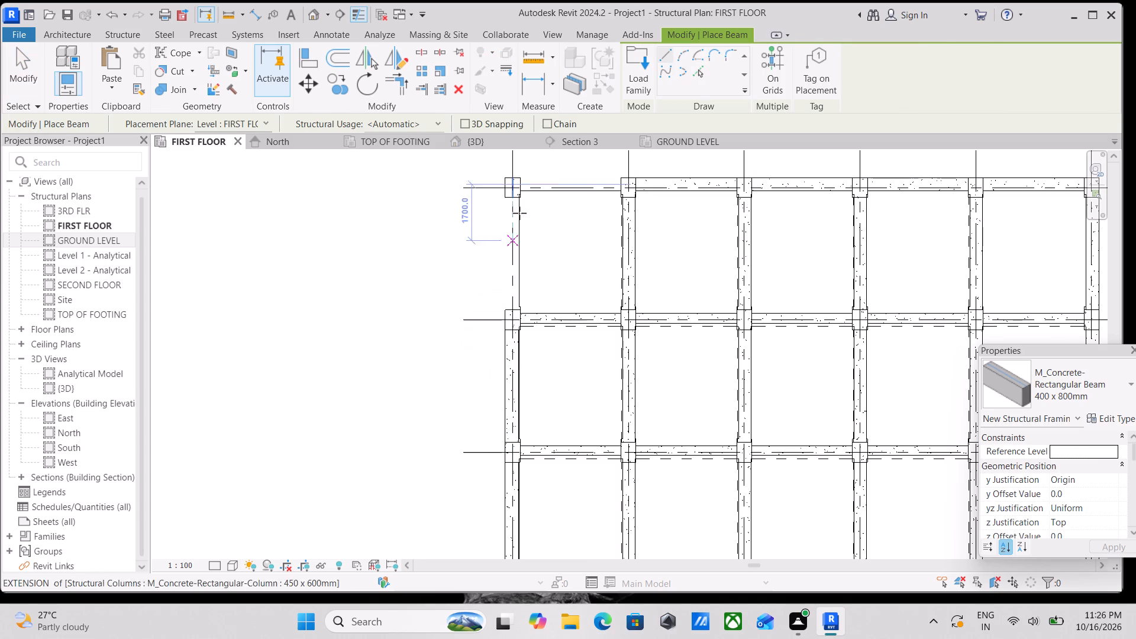
pyautogui.scroll(4, 553, 254)
pyautogui.scroll(3, 502, 344)
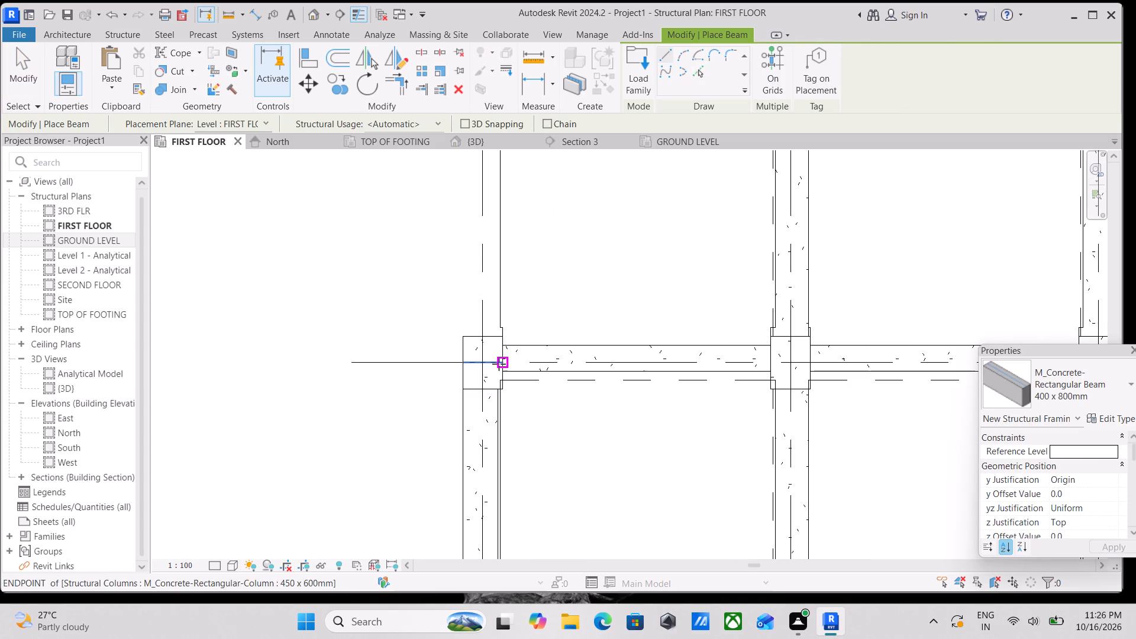
pyautogui.click(484, 340)
pyautogui.moveTo(493, 241); pyautogui.dragTo(490, 458, button='middle')
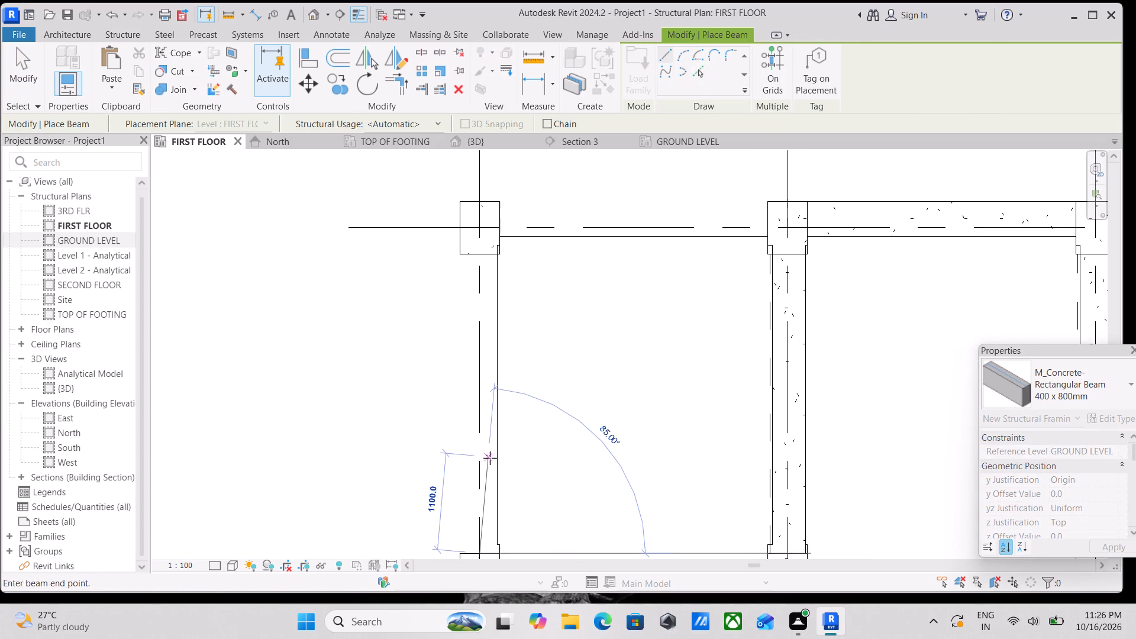
pyautogui.click(482, 251)
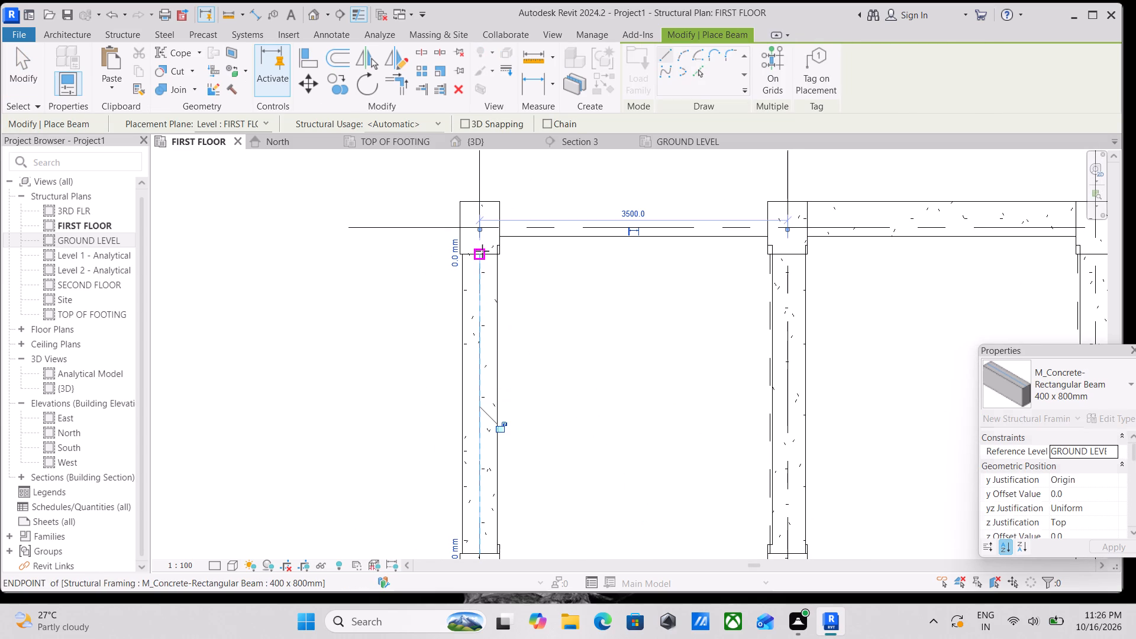
pyautogui.press('Escape')
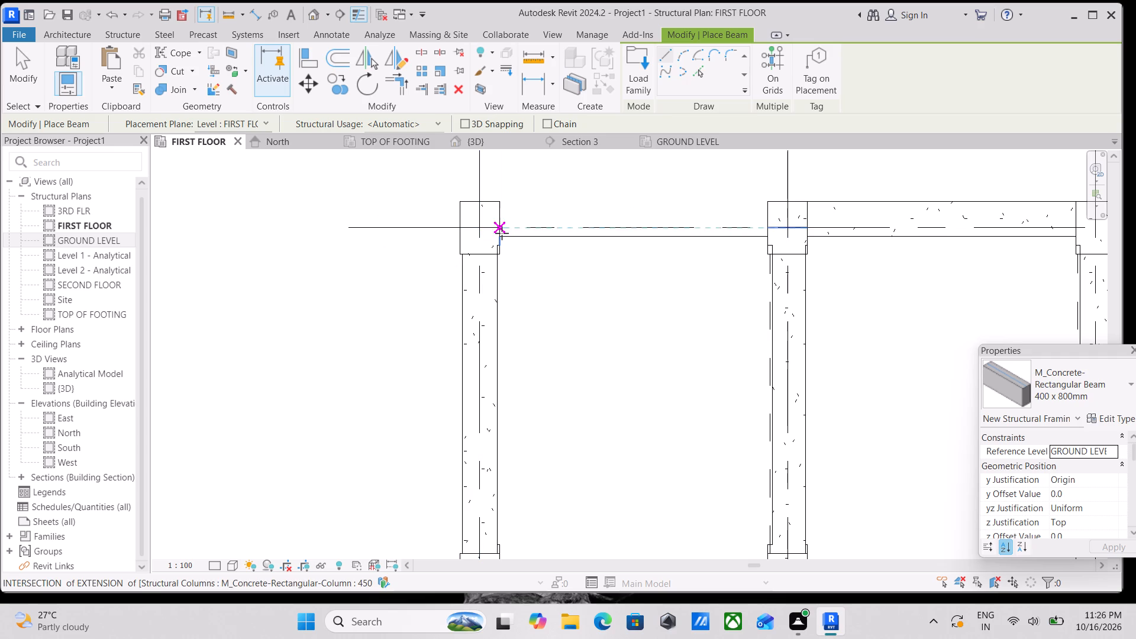
# Place a 400 x 800mm concrete beam 3050 mm long between the grid 1 and 2 columns on the corner bay's outer edge.
pyautogui.click(500, 233)
pyautogui.click(769, 228)
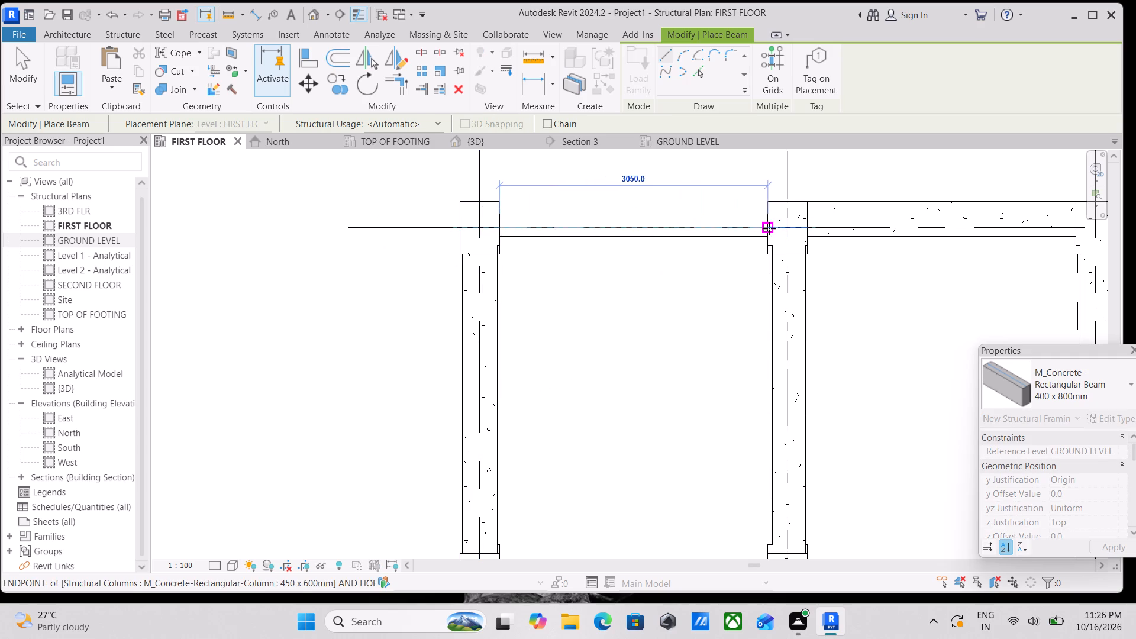
# Align the outer face of the corner bay's grid 1 beam with the outer face of the adjoining column.
pyautogui.press('Escape')
pyautogui.scroll(-5, 769, 228)
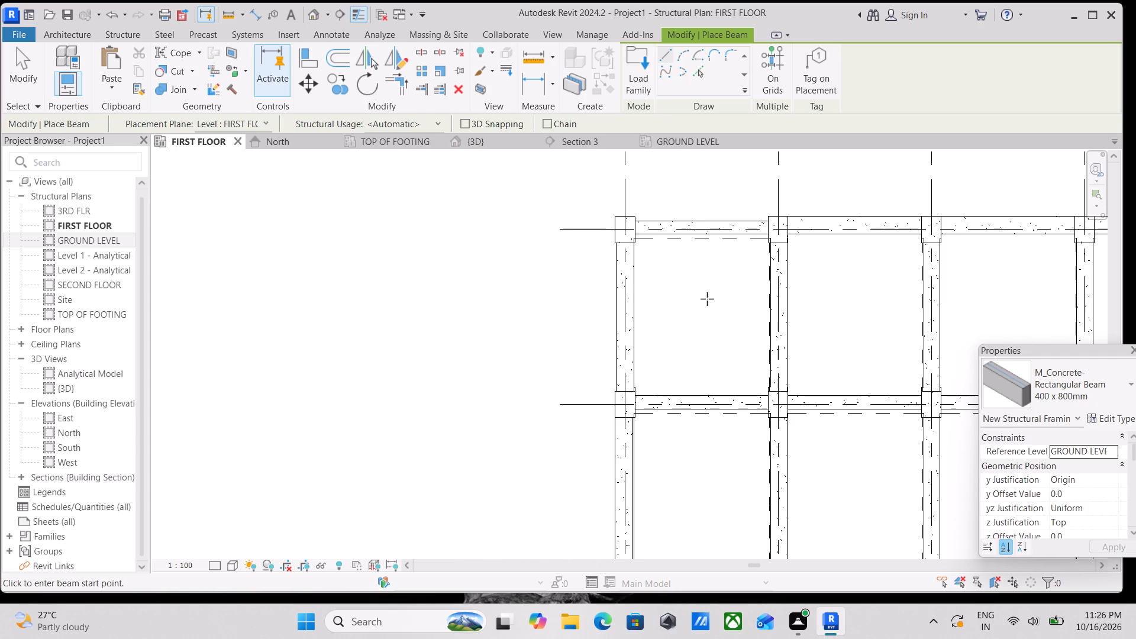
pyautogui.press('Escape')
pyautogui.scroll(4, 684, 265)
pyautogui.press('Escape')
pyautogui.moveTo(682, 271); pyautogui.dragTo(681, 302, button='middle')
pyautogui.press('a')
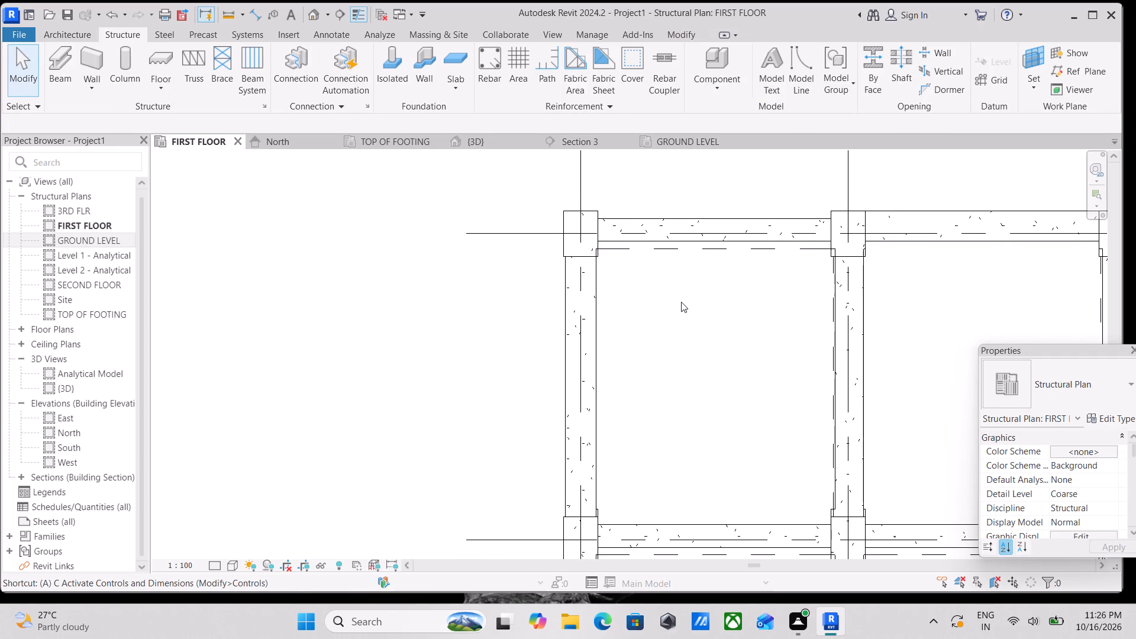
pyautogui.press('l')
pyautogui.moveTo(660, 334); pyautogui.dragTo(706, 192, button='middle')
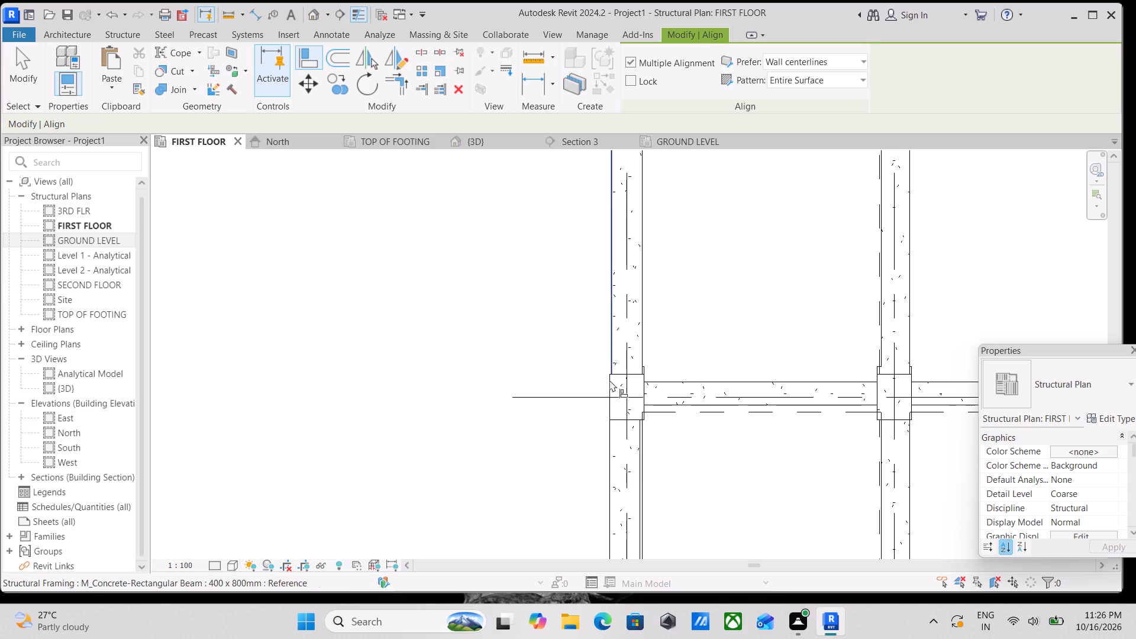
pyautogui.scroll(2, 604, 400)
pyautogui.click(608, 376)
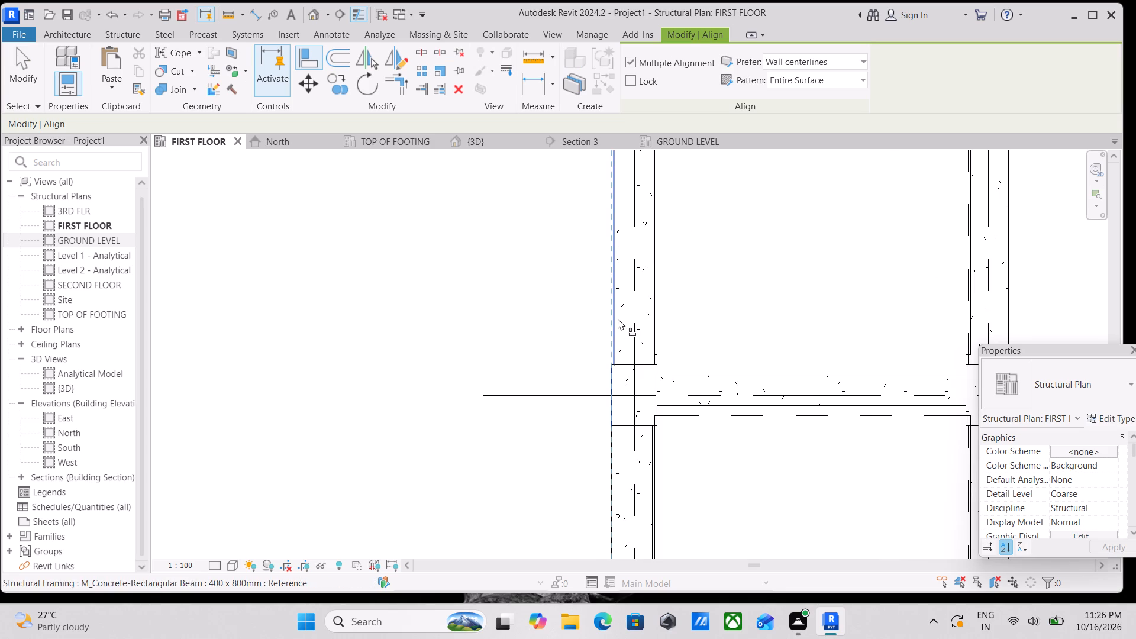
pyautogui.click(616, 318)
pyautogui.scroll(-1, 702, 271)
pyautogui.moveTo(708, 294); pyautogui.dragTo(690, 450, button='middle')
pyautogui.moveTo(731, 286); pyautogui.dragTo(732, 427, button='middle')
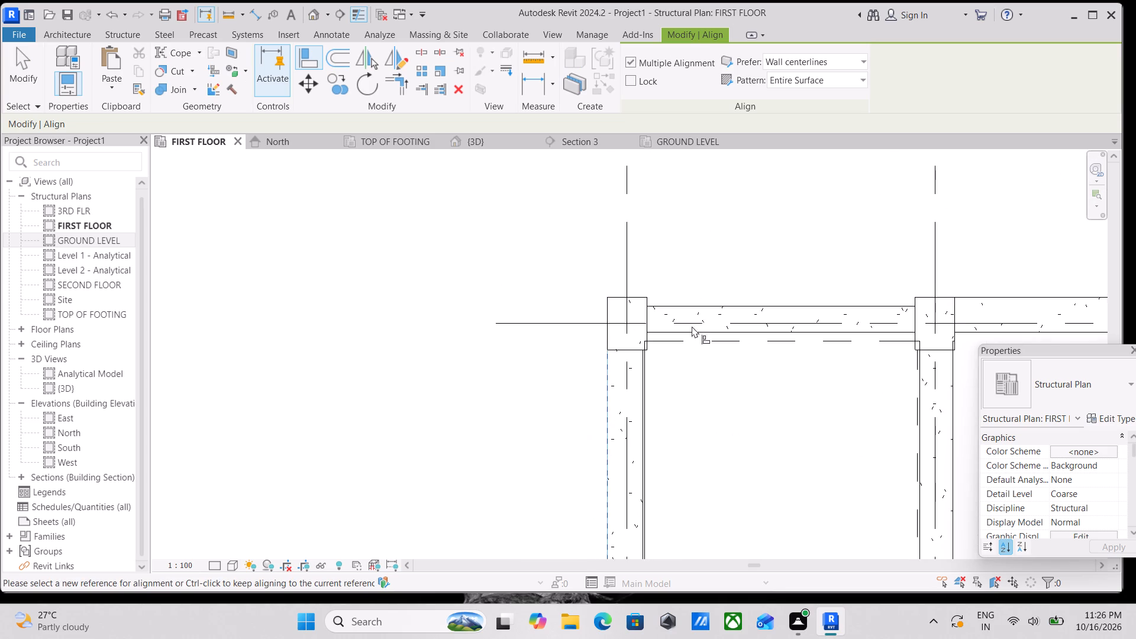
# Align the outer face of the north-edge beam between grids 1 and 2 with the corner column's outer face.
pyautogui.scroll(3, 668, 293)
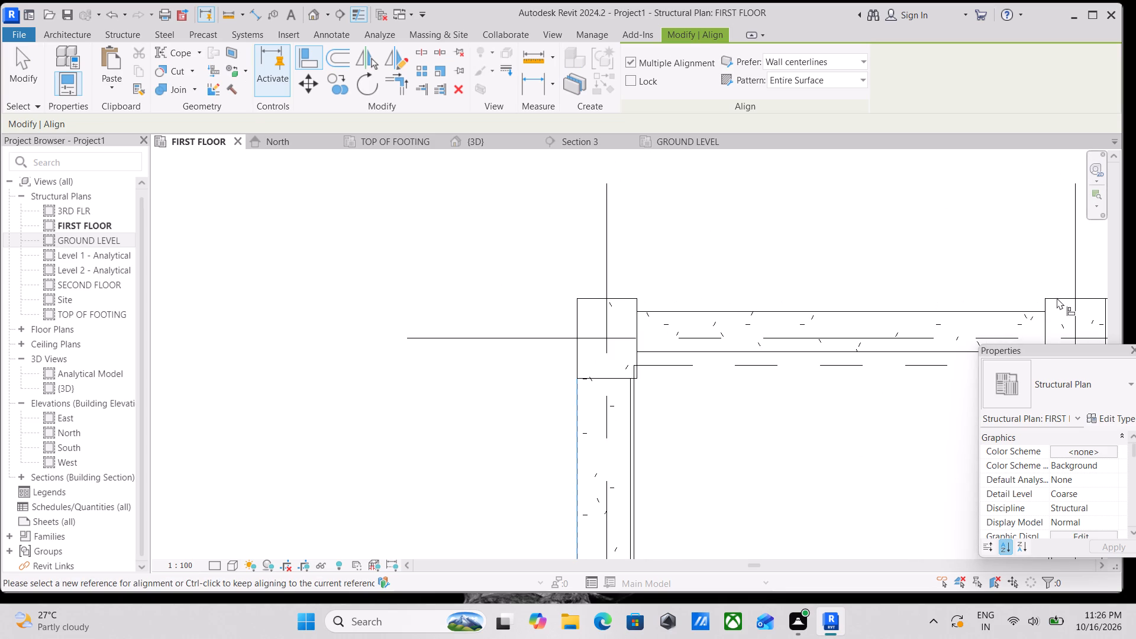
pyautogui.scroll(-3, 1034, 302)
pyautogui.moveTo(957, 299); pyautogui.dragTo(830, 321, button='middle')
pyautogui.scroll(1, 810, 325)
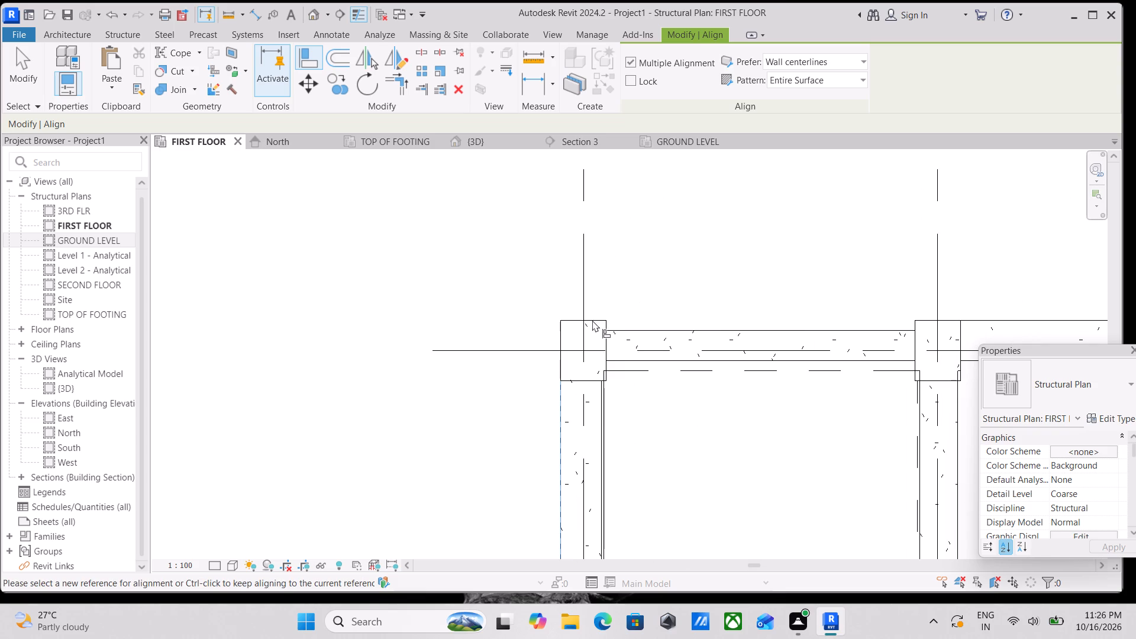
pyautogui.press('Escape')
pyautogui.press('Escape')
pyautogui.scroll(2, 595, 330)
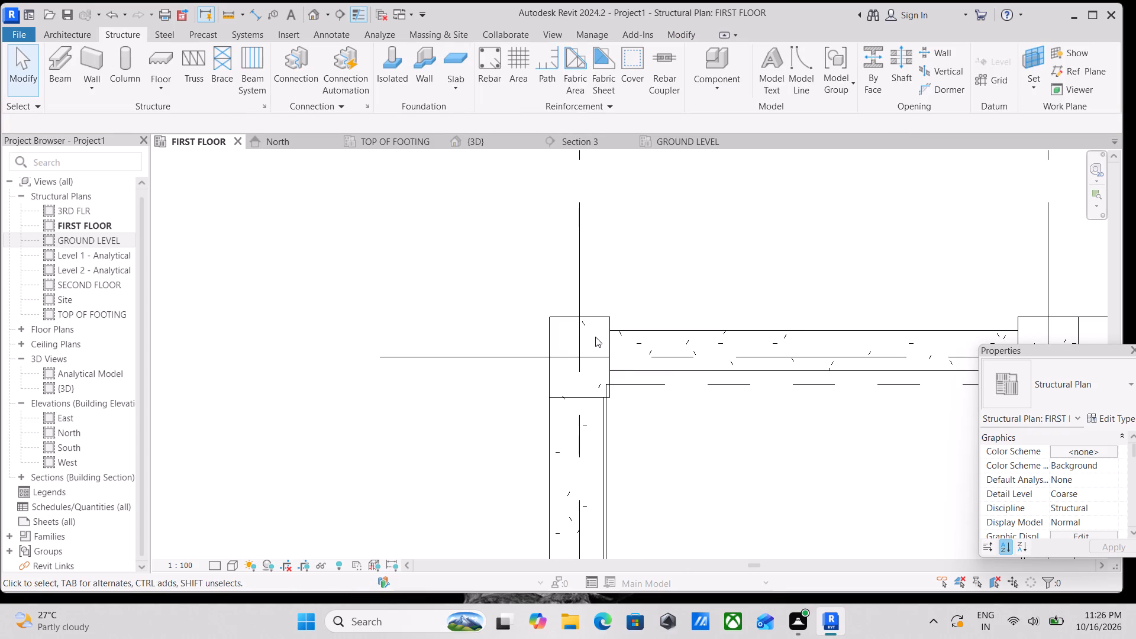
pyautogui.write('al')
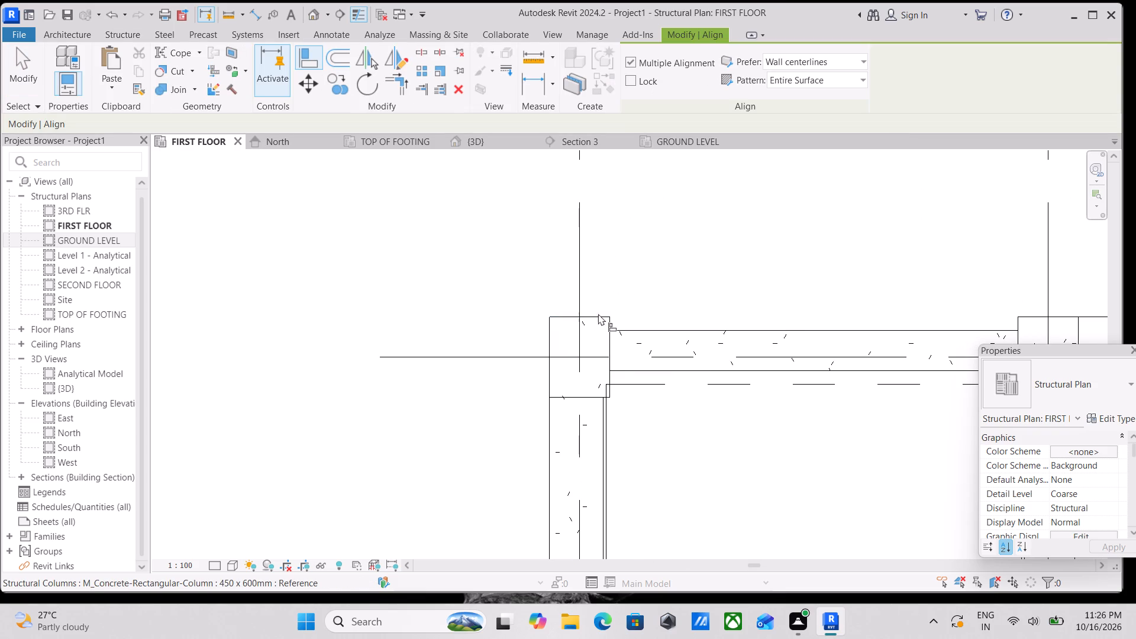
pyautogui.click(593, 313)
pyautogui.click(672, 328)
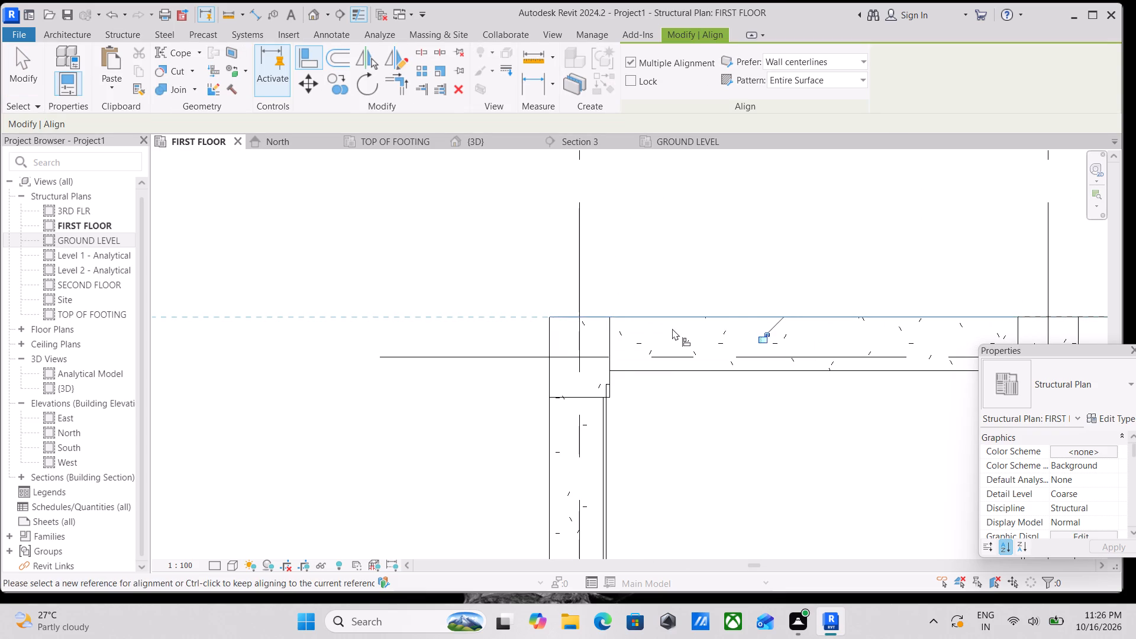
pyautogui.scroll(-3, 672, 328)
pyautogui.moveTo(672, 328); pyautogui.dragTo(661, 328, button='middle')
pyautogui.press('Escape')
pyautogui.scroll(-4, 661, 328)
pyautogui.press('Escape')
pyautogui.press('Escape')
pyautogui.scroll(-4, 661, 328)
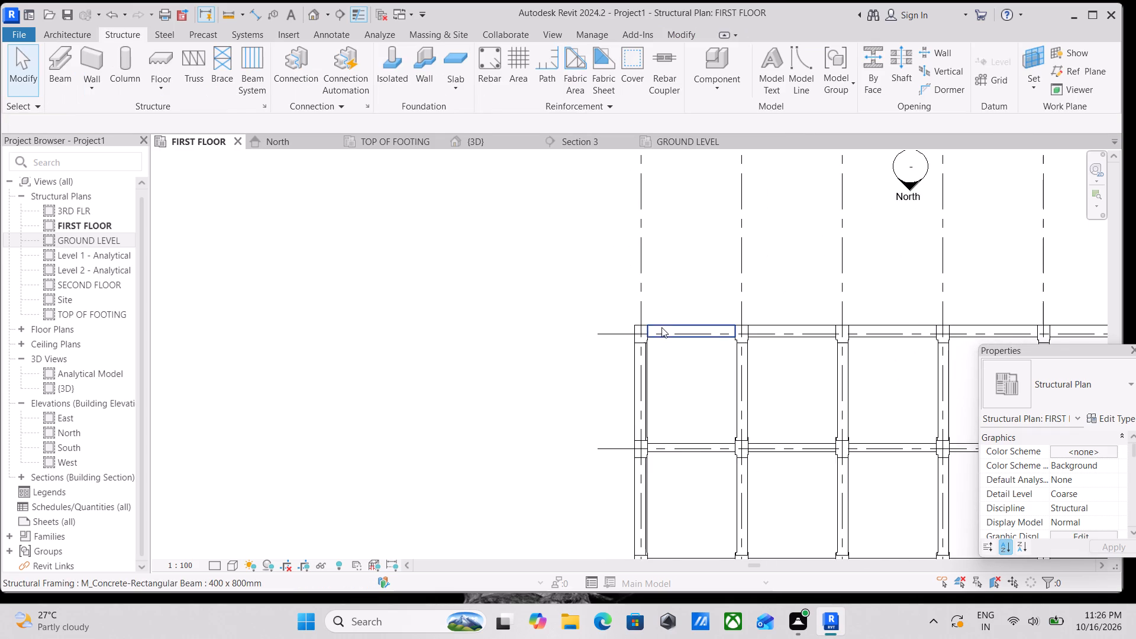
# Check the completed corner bay in the 3D view and examine the bay layout in the FIRST FLOOR plan.
pyautogui.scroll(-1, 661, 327)
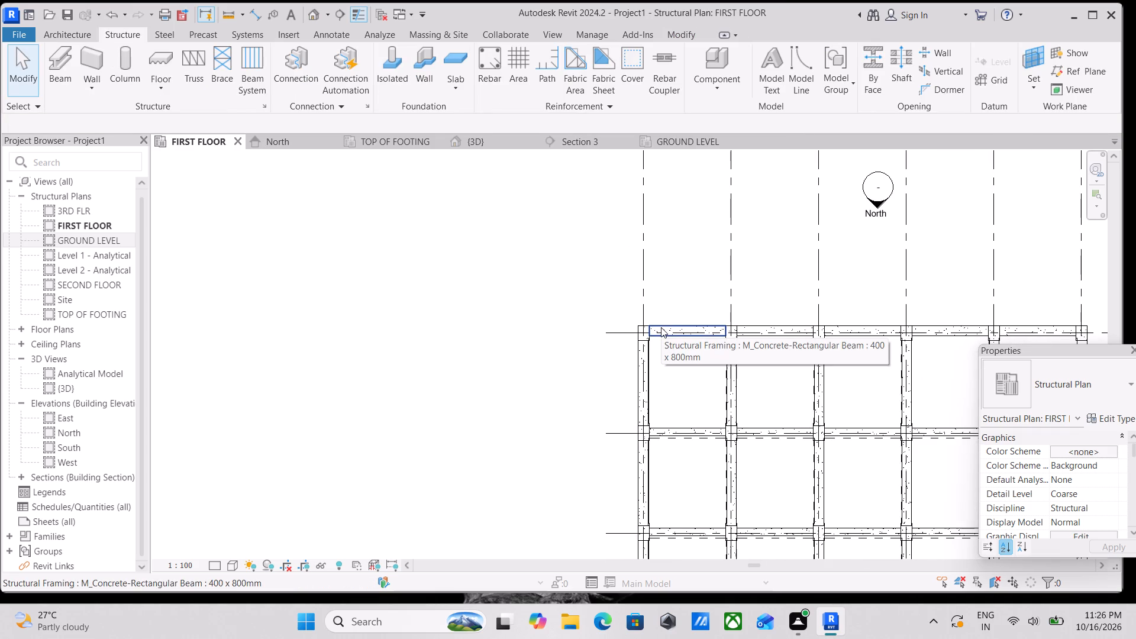
pyautogui.scroll(-3, 661, 327)
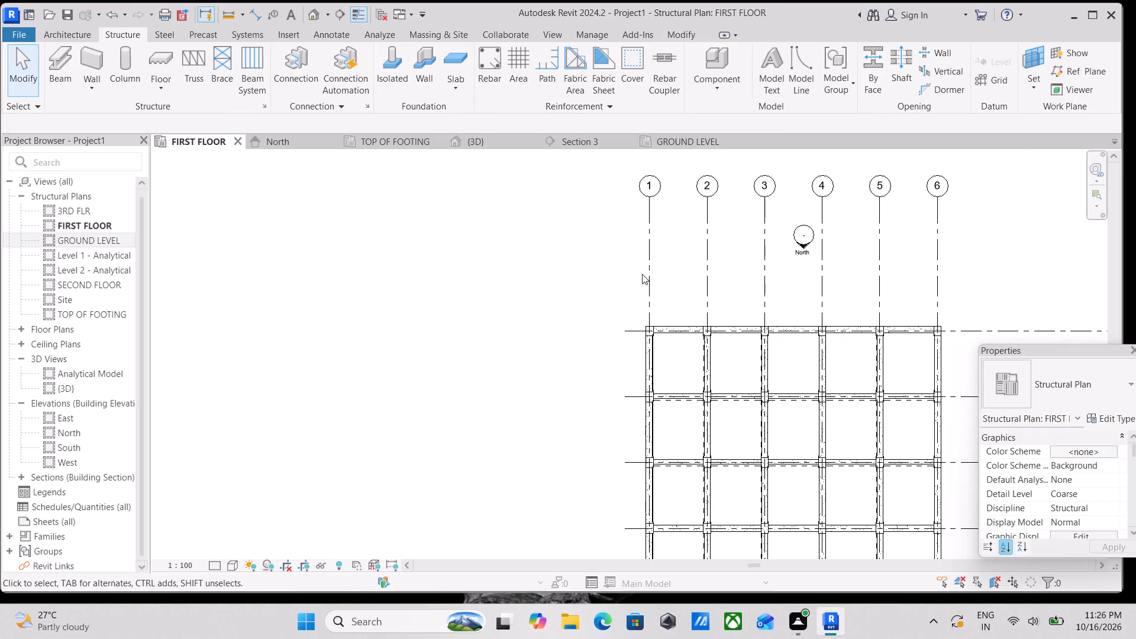
pyautogui.click(465, 140)
pyautogui.scroll(-6, 737, 321)
pyautogui.scroll(2, 836, 334)
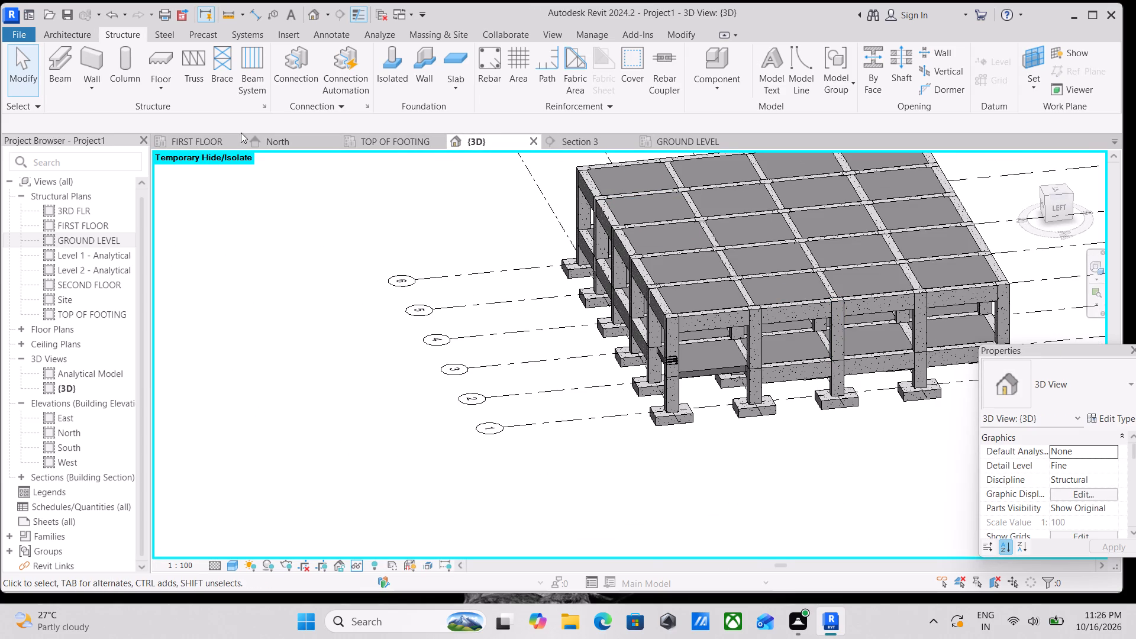
pyautogui.click(211, 138)
pyautogui.scroll(-2, 620, 245)
pyautogui.moveTo(620, 245); pyautogui.dragTo(538, 201, button='middle')
pyautogui.scroll(4, 657, 330)
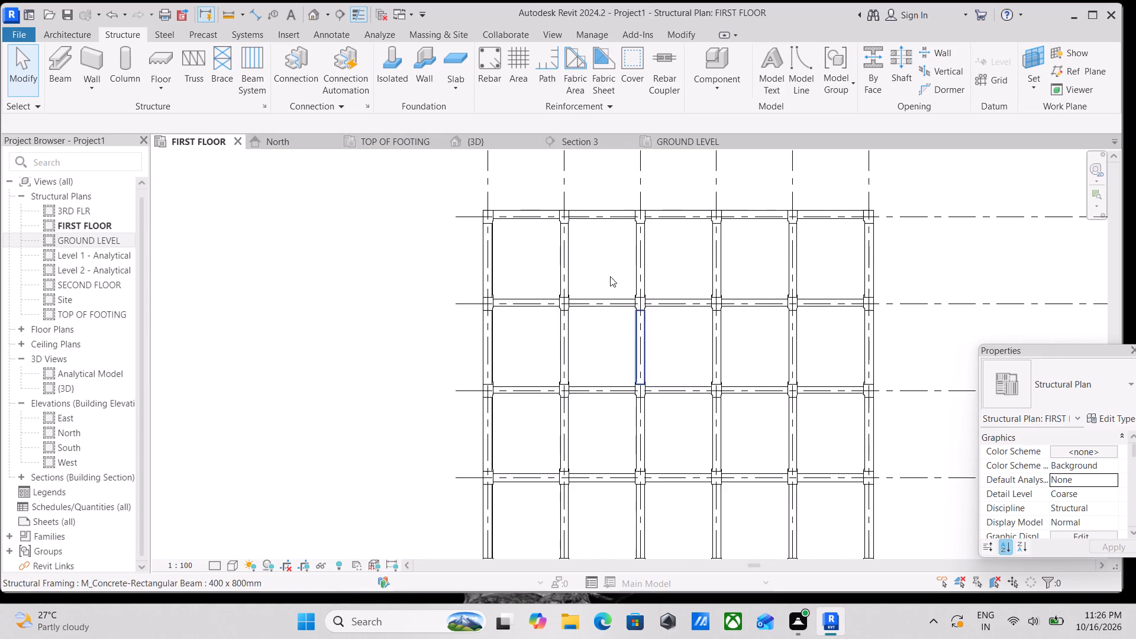
pyautogui.scroll(2, 587, 239)
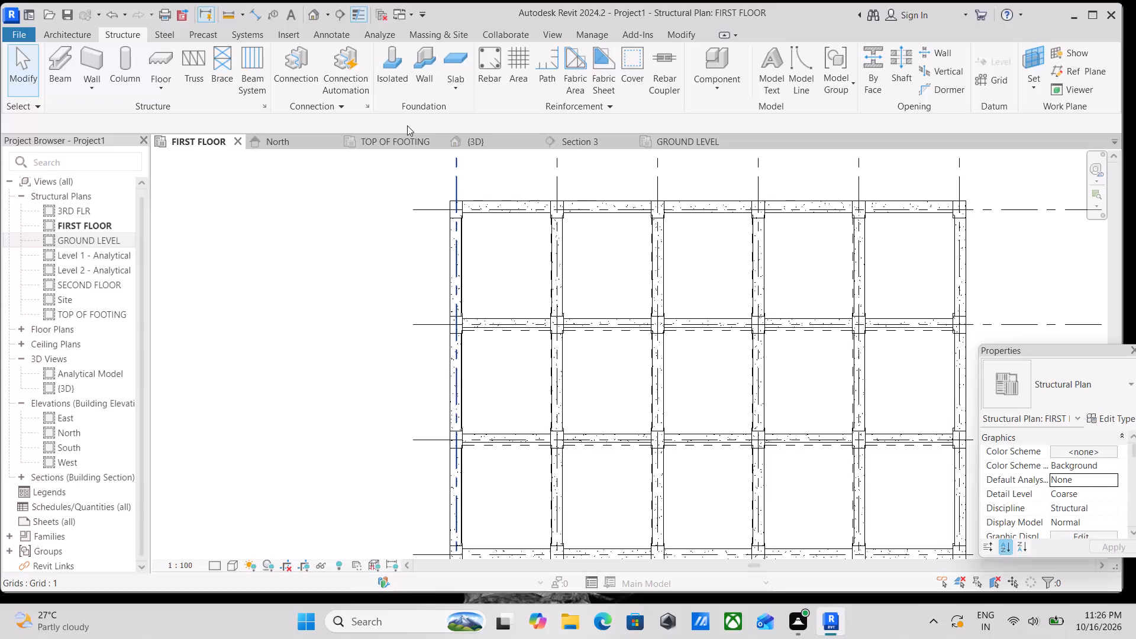
pyautogui.scroll(1, 407, 125)
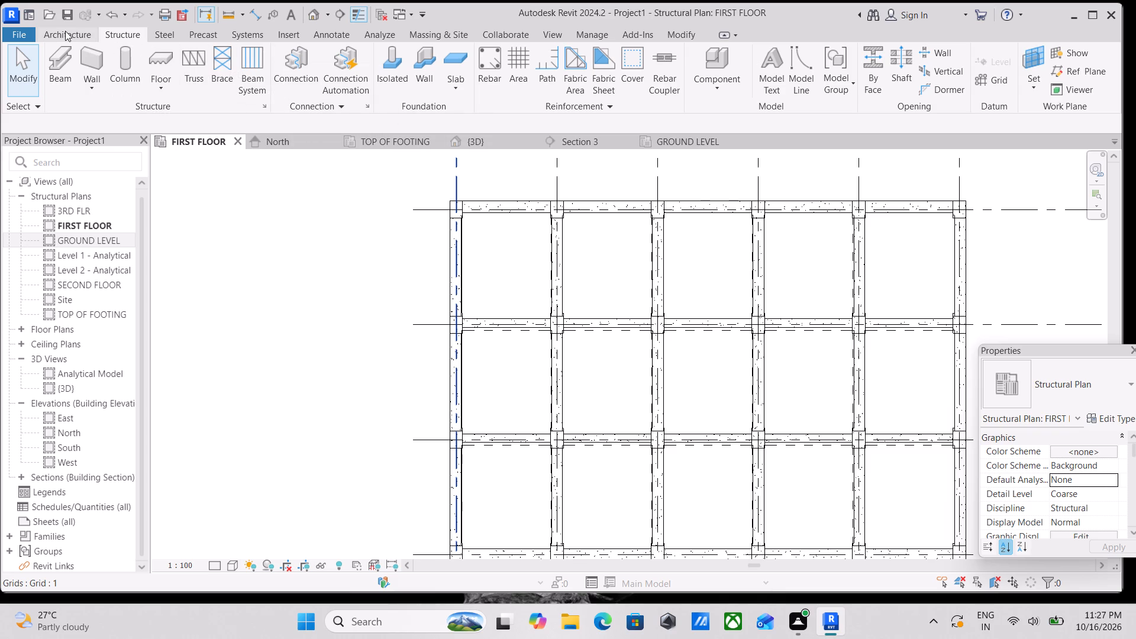
# Start a stair with a sketched run and draw its boundary along three sides of the north-edge bay between grids 3 and 4, with 3700 mm sides.
pyautogui.click(65, 34)
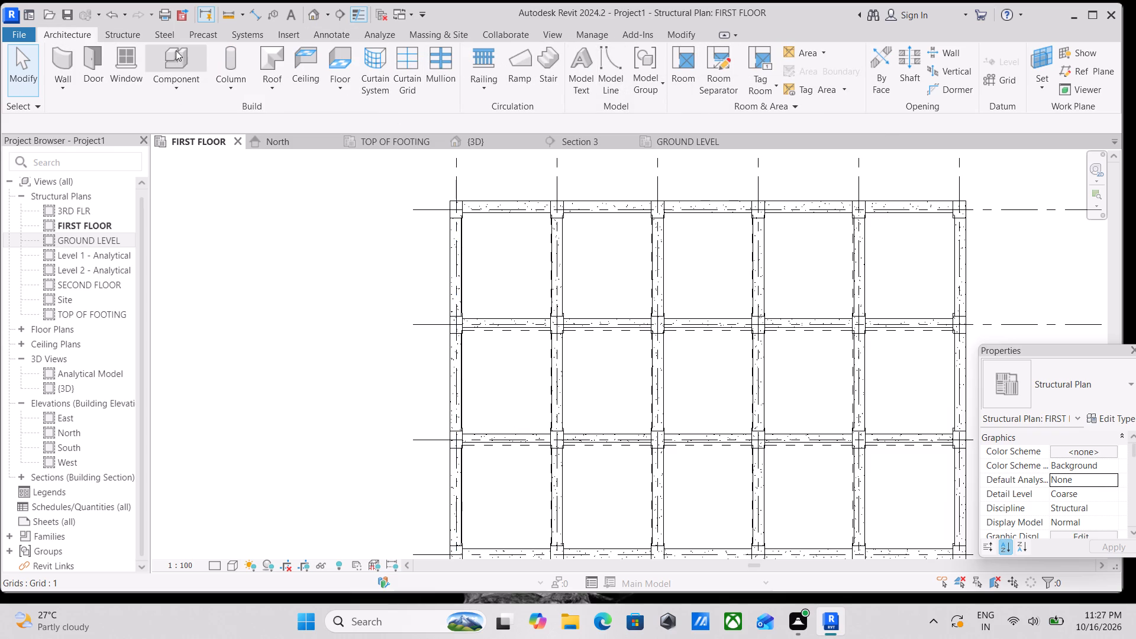
pyautogui.click(541, 56)
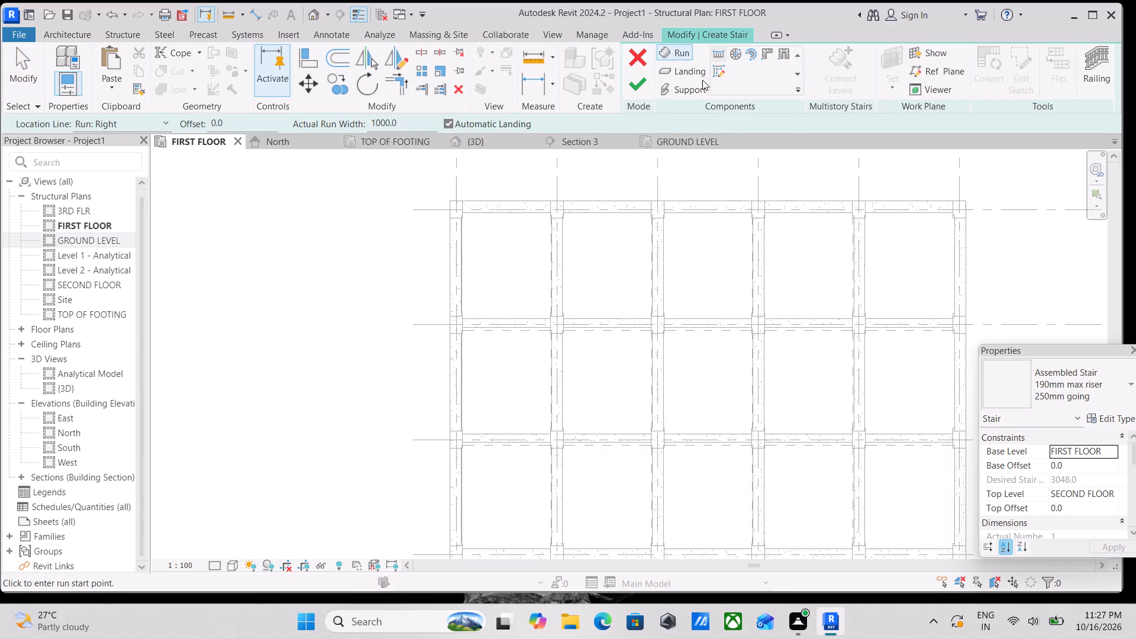
pyautogui.click(719, 66)
pyautogui.scroll(2, 688, 301)
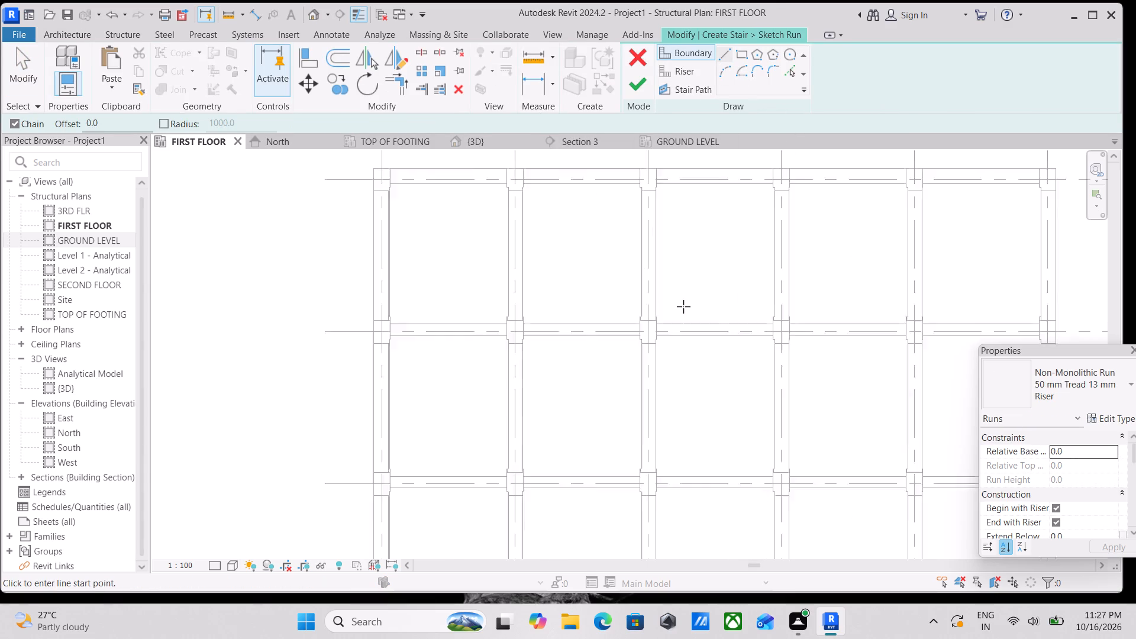
pyautogui.scroll(6, 683, 306)
pyautogui.moveTo(667, 302); pyautogui.dragTo(622, 369, button='middle')
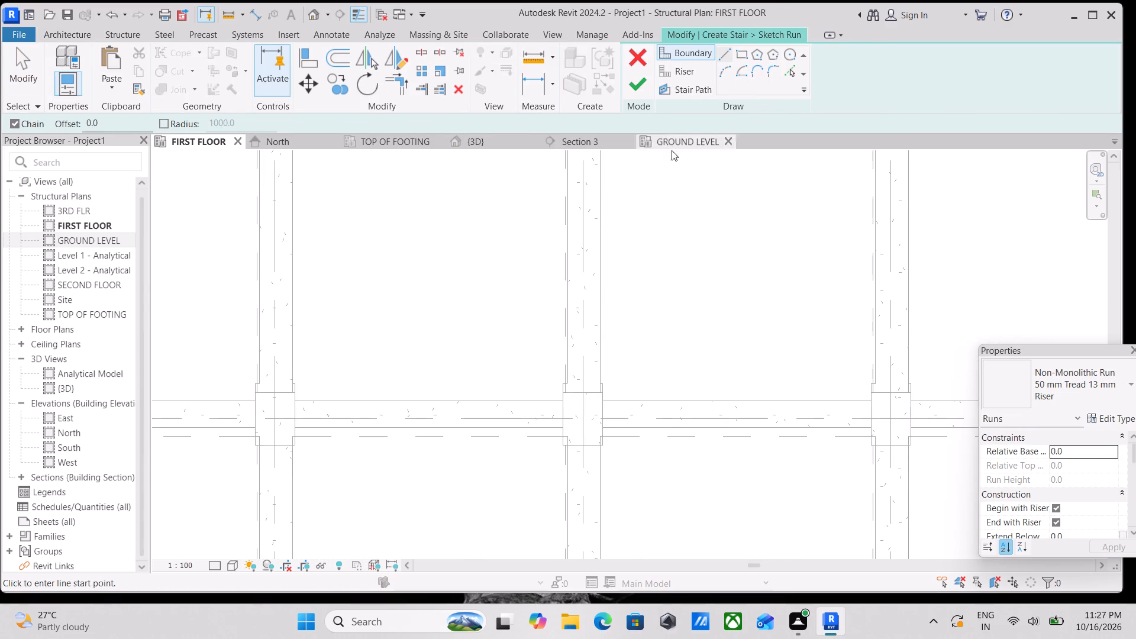
pyautogui.scroll(-2, 606, 353)
pyautogui.moveTo(606, 353); pyautogui.dragTo(596, 397, button='middle')
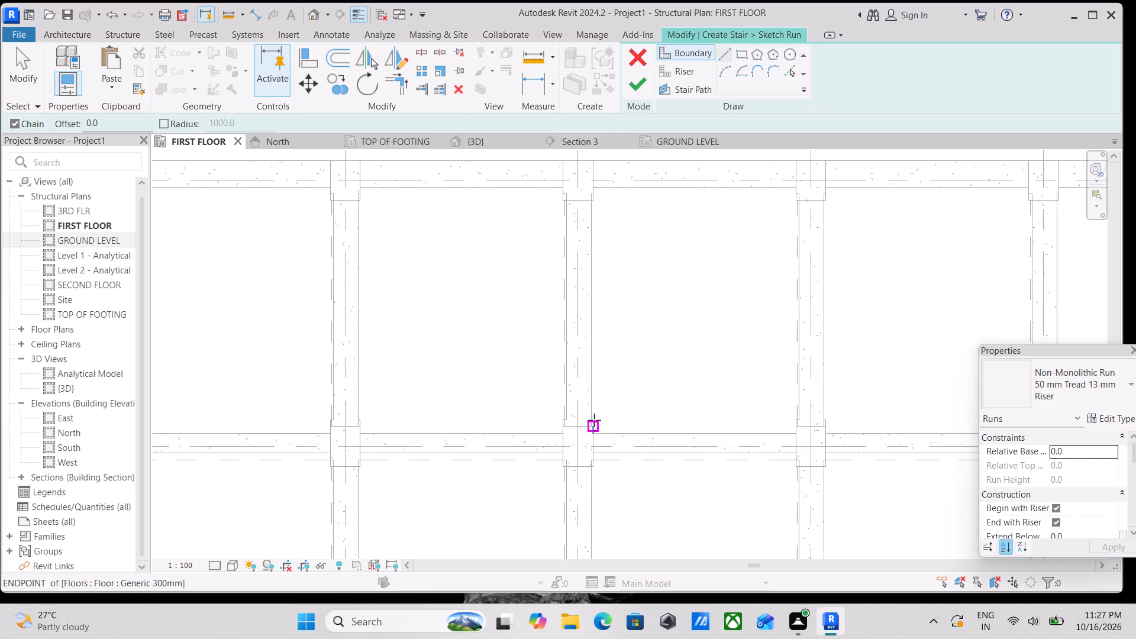
pyautogui.moveTo(599, 431); pyautogui.dragTo(597, 415)
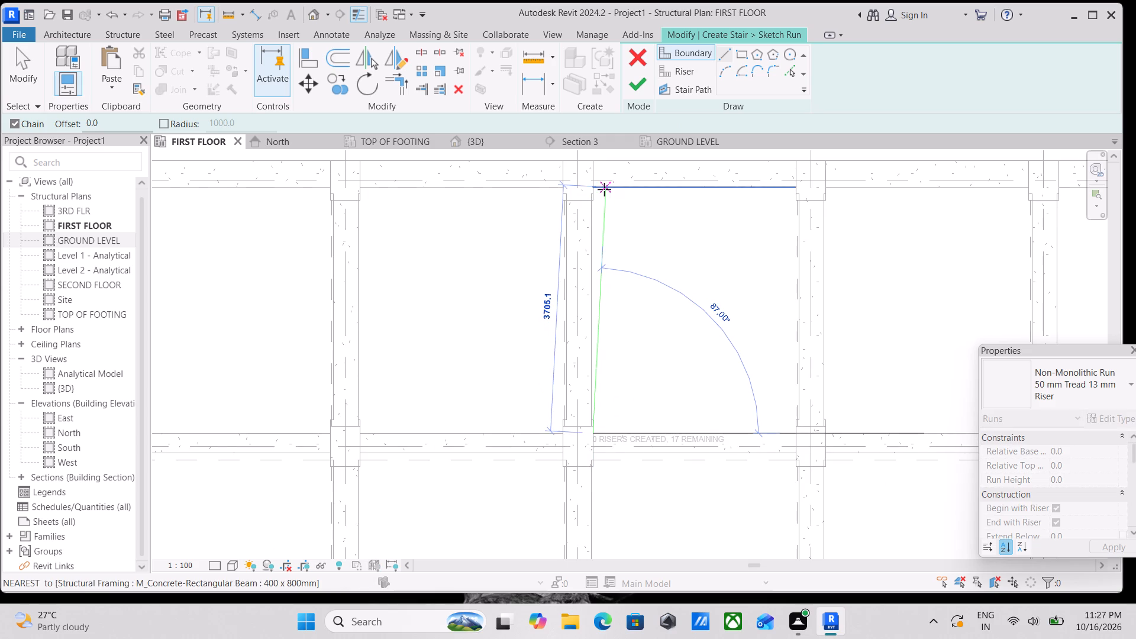
pyautogui.scroll(3, 595, 185)
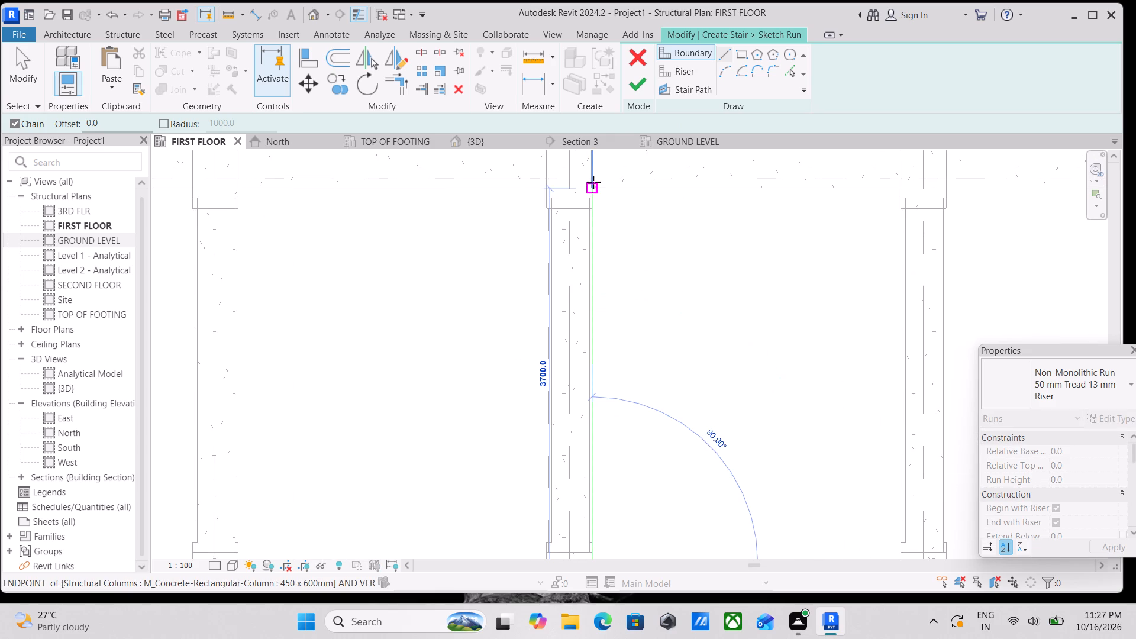
pyautogui.click(593, 182)
pyautogui.moveTo(660, 180); pyautogui.dragTo(524, 180, button='middle')
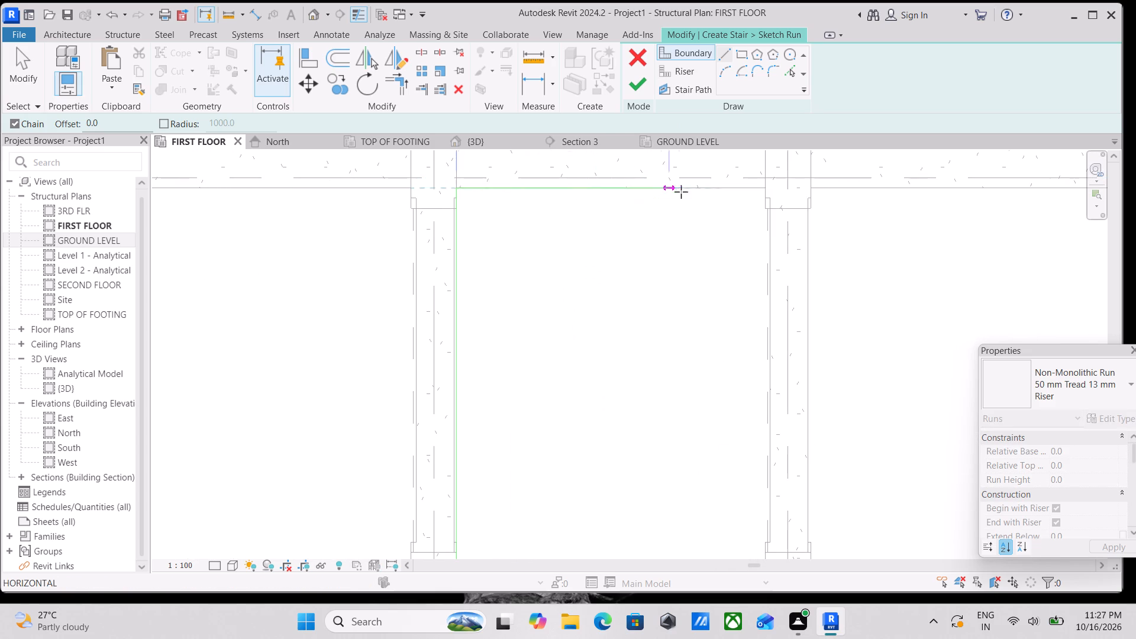
pyautogui.click(767, 186)
pyautogui.moveTo(754, 310); pyautogui.dragTo(756, 142, button='middle')
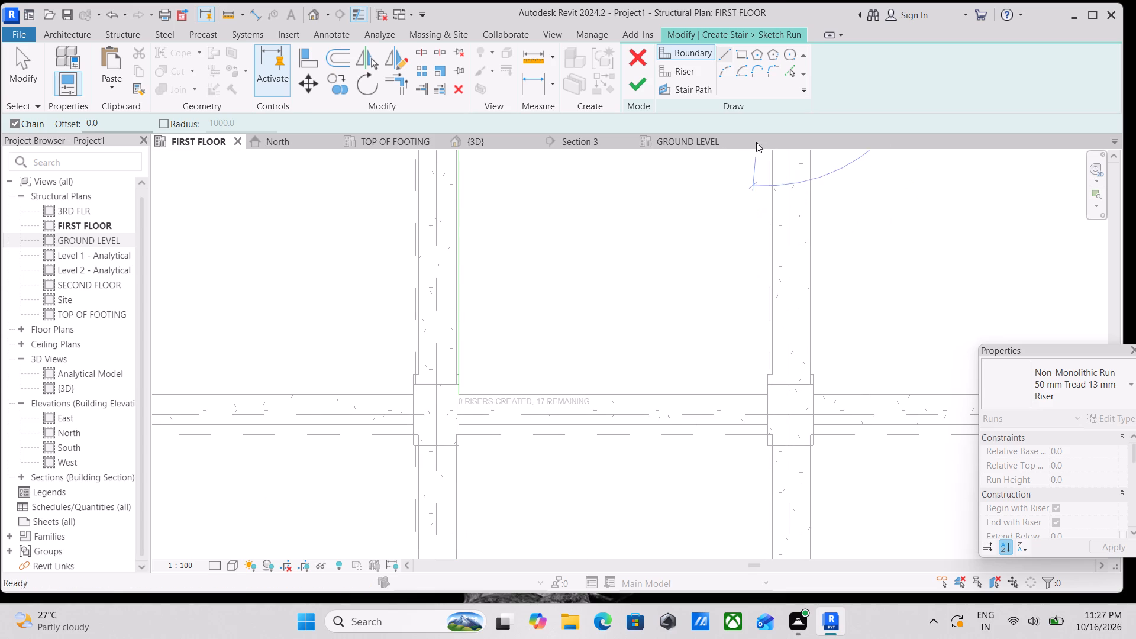
pyautogui.click(769, 399)
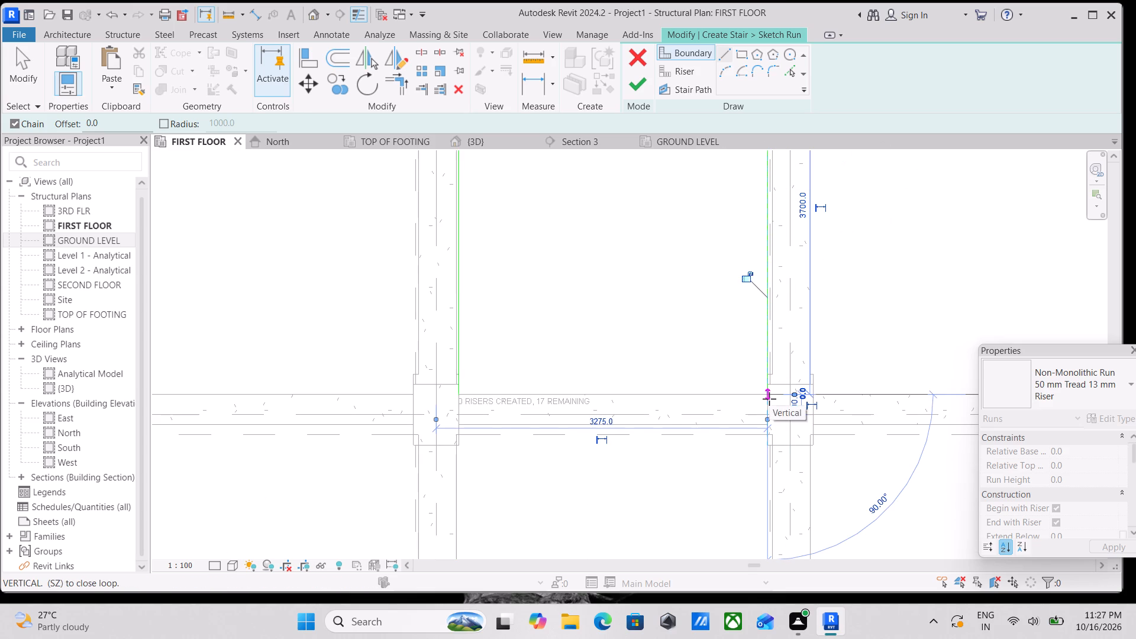
pyautogui.press('Escape')
pyautogui.scroll(-1, 591, 309)
pyautogui.moveTo(590, 310); pyautogui.dragTo(630, 444, button='middle')
pyautogui.press('Escape')
pyautogui.press('Escape')
# Add an inner stair boundary line offset 3' (914.4 mm) into the bay from the grid 3 side boundary.
pyautogui.scroll(3, 502, 313)
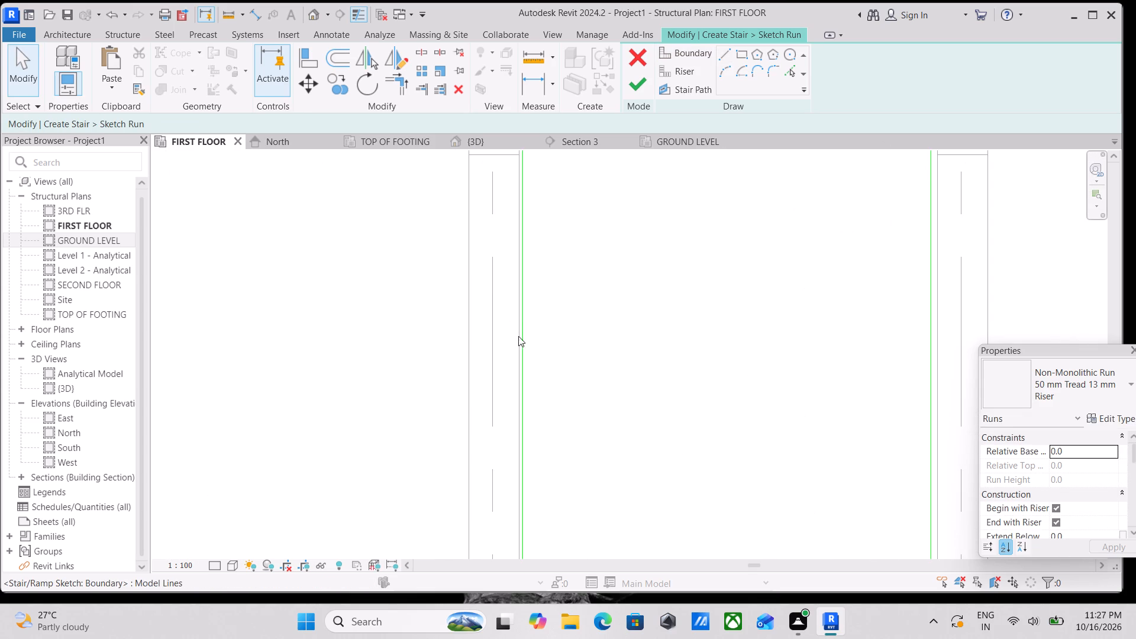
pyautogui.click(797, 66)
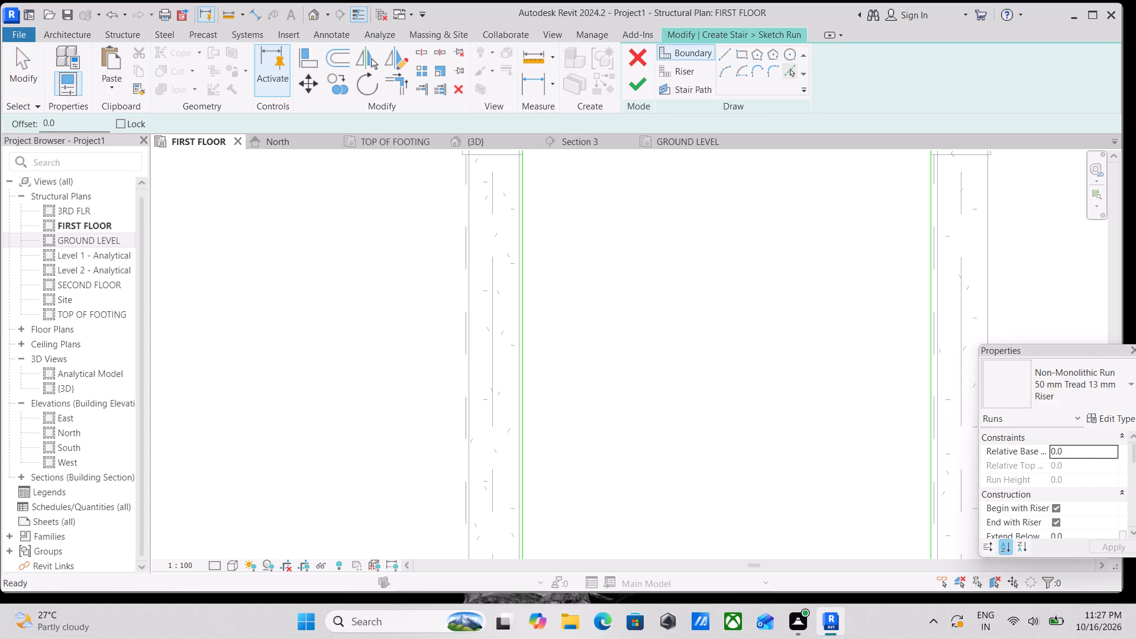
pyautogui.moveTo(67, 117); pyautogui.dragTo(0, 120)
pyautogui.write("3'")
pyautogui.press('Return')
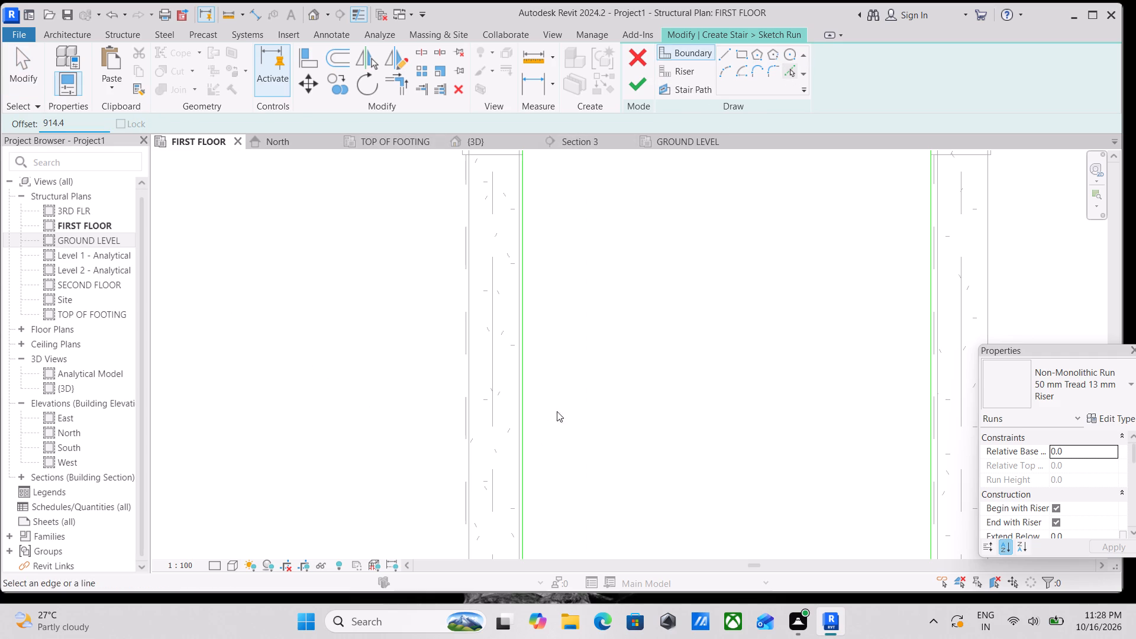
pyautogui.scroll(3, 525, 382)
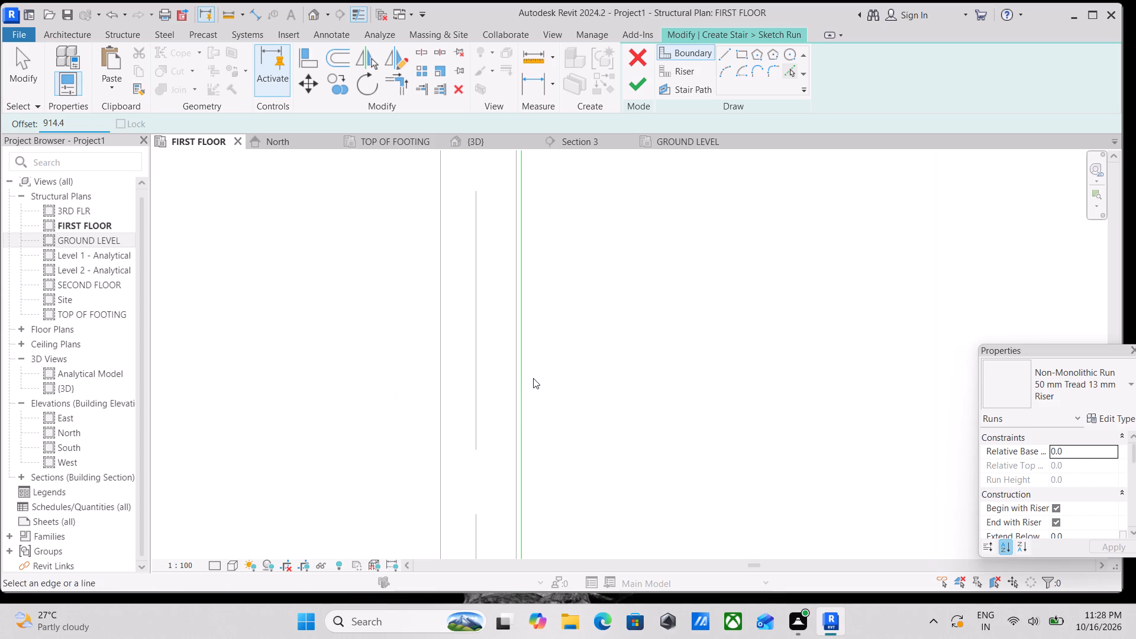
pyautogui.click(527, 376)
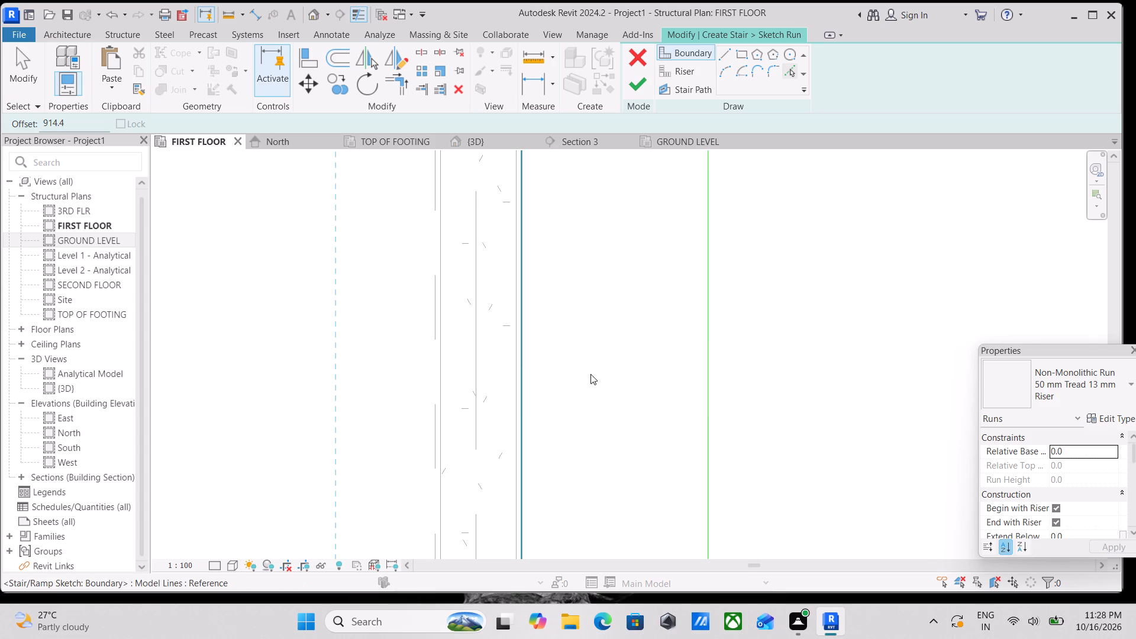
# Add a matching inner stair boundary line offset 914.4 mm into the bay from the grid 4 side boundary.
pyautogui.scroll(-2, 654, 367)
pyautogui.moveTo(651, 367); pyautogui.dragTo(548, 402, button='middle')
pyautogui.scroll(-1, 567, 394)
pyautogui.scroll(-1, 722, 376)
pyautogui.moveTo(722, 376); pyautogui.dragTo(604, 403, button='middle')
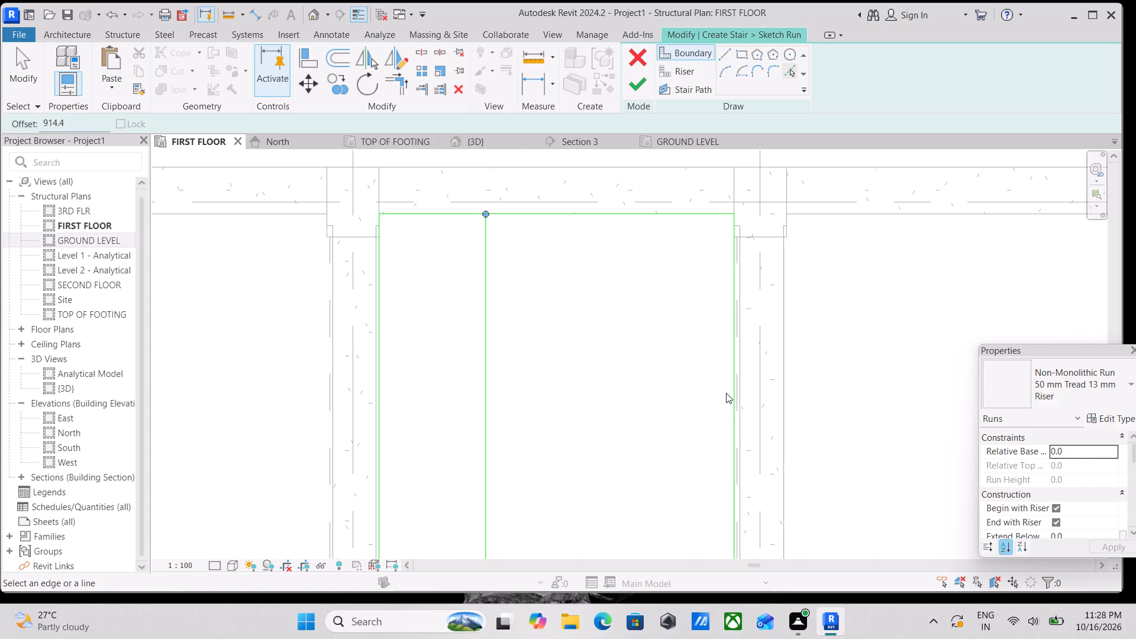
pyautogui.click(730, 394)
pyautogui.scroll(-1, 599, 327)
pyautogui.moveTo(599, 327); pyautogui.dragTo(613, 328, button='middle')
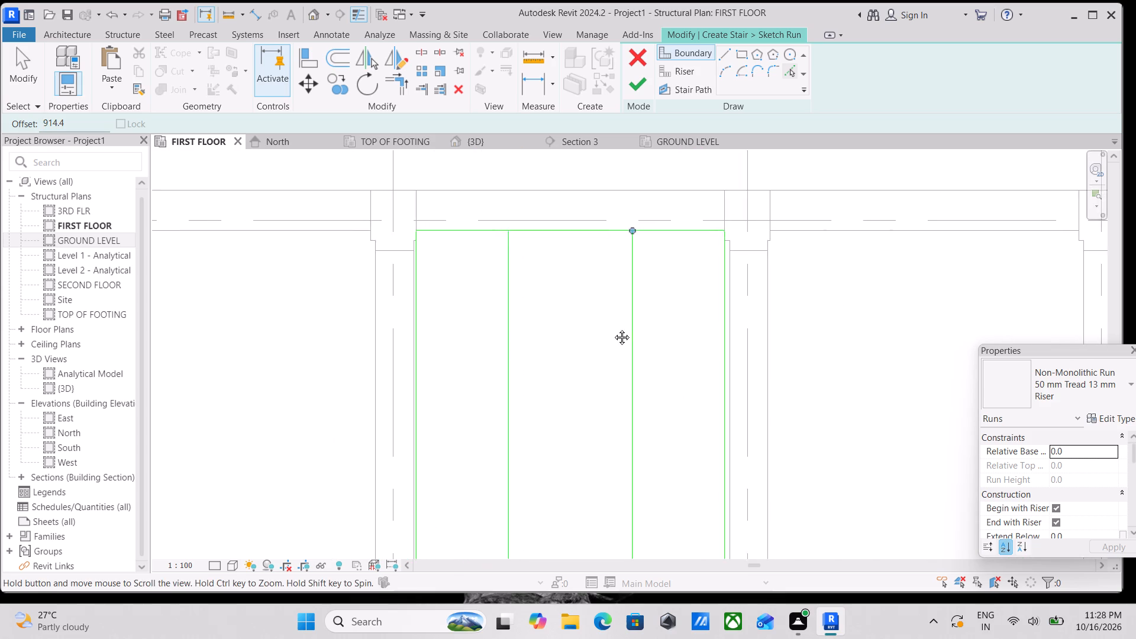
pyautogui.moveTo(613, 328); pyautogui.dragTo(663, 290, button='middle')
pyautogui.scroll(-2, 670, 286)
pyautogui.moveTo(670, 289); pyautogui.dragTo(664, 269, button='middle')
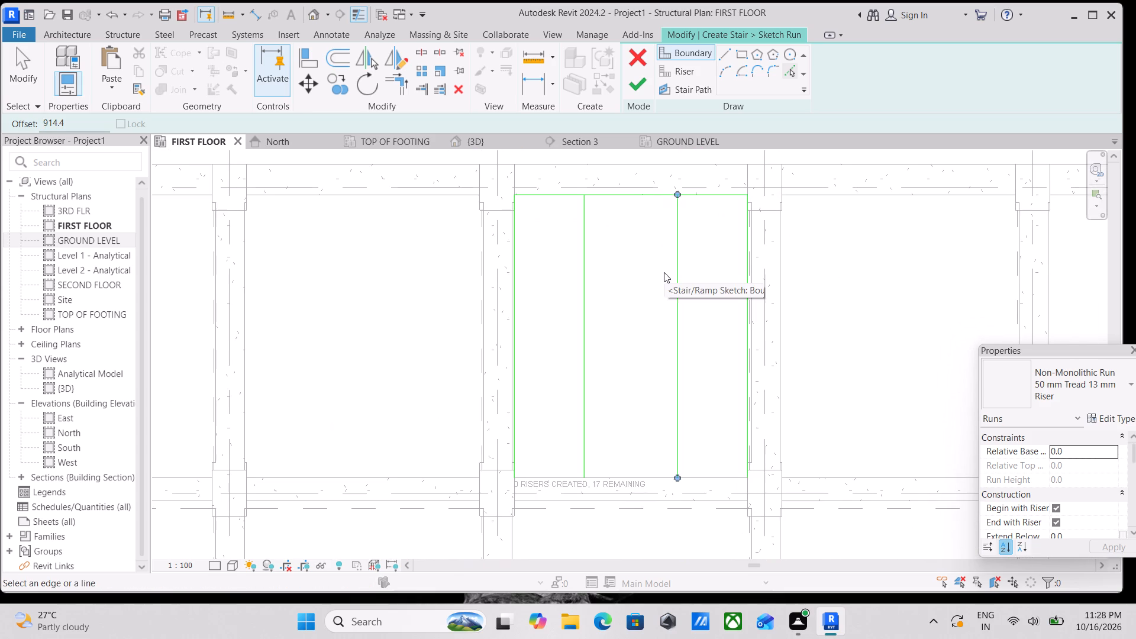
# Delete the grid 4 side boundary line and its inner offset line from the stair run sketch.
pyautogui.press('Escape')
pyautogui.scroll(2, 608, 209)
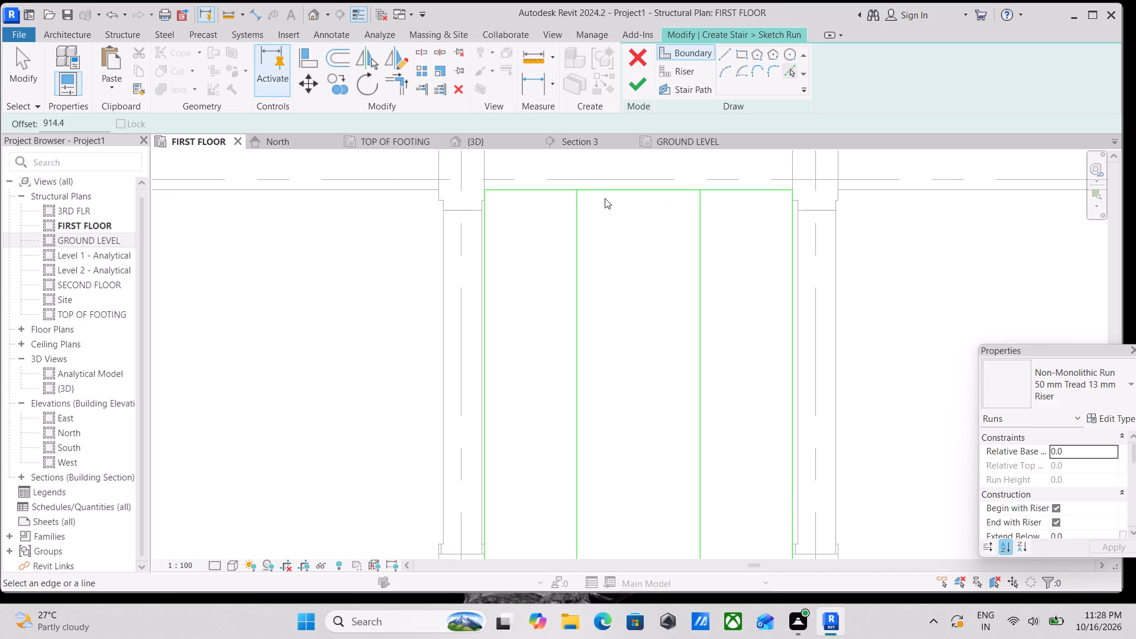
pyautogui.press('Escape')
pyautogui.press('Escape')
pyautogui.press('Escape')
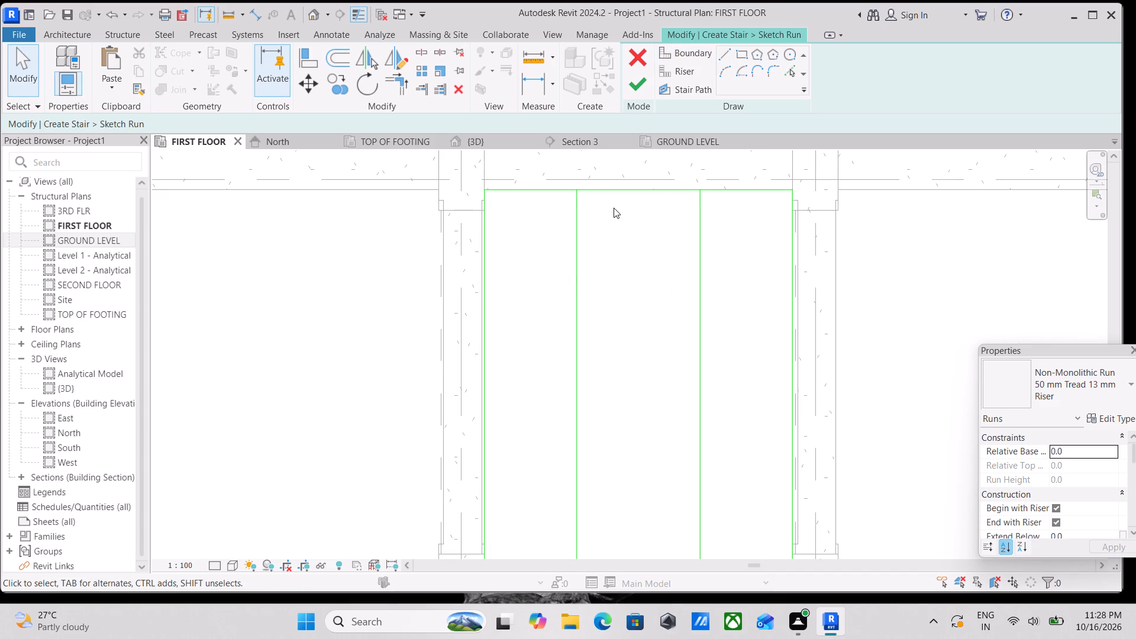
pyautogui.press('Escape')
pyautogui.press('Escape')
pyautogui.click(698, 284)
pyautogui.rightClick(698, 284)
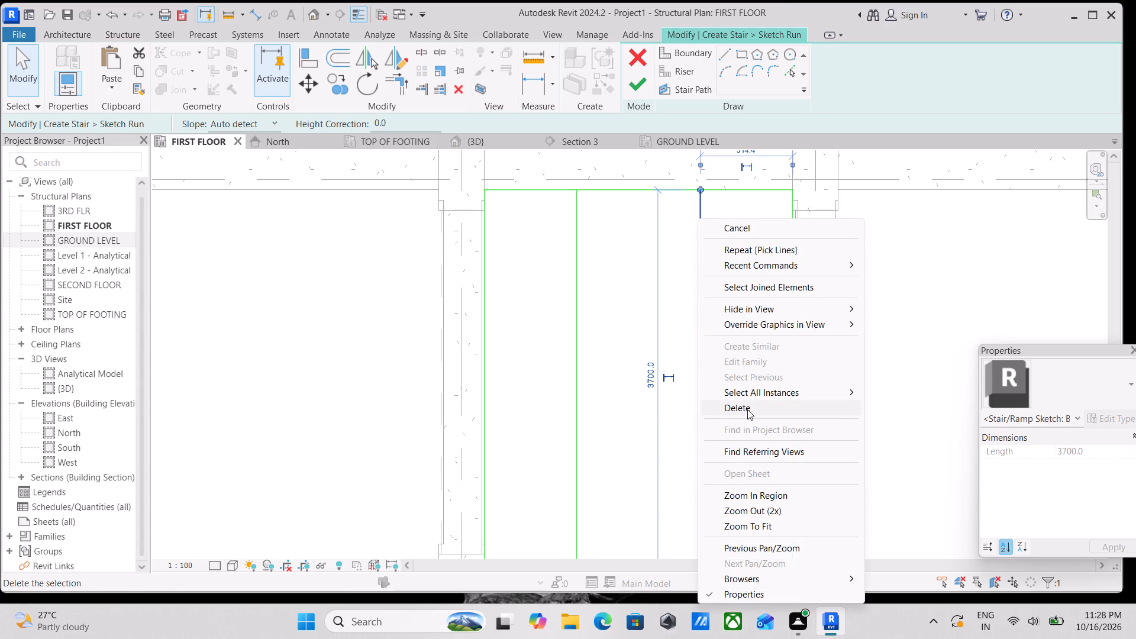
pyautogui.click(747, 409)
pyautogui.click(792, 315)
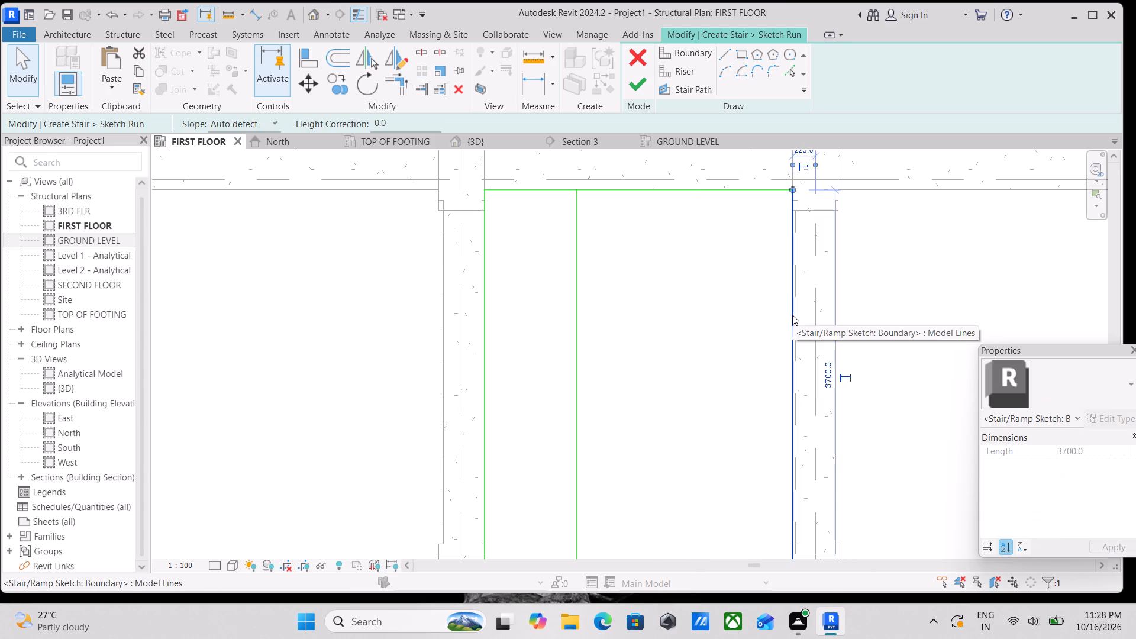
pyautogui.rightClick(792, 315)
pyautogui.click(818, 412)
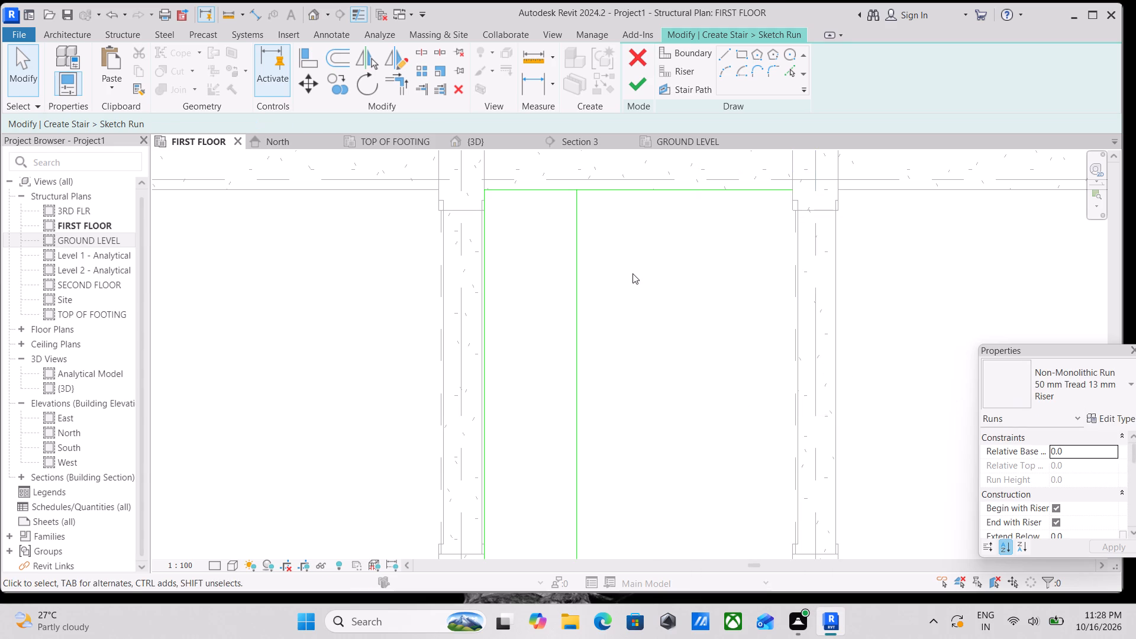
# Delete the inner boundary line near grid 3 and the boundary line along the north beam.
pyautogui.moveTo(632, 273); pyautogui.dragTo(651, 327, button='middle')
pyautogui.click(594, 286)
pyautogui.rightClick(594, 286)
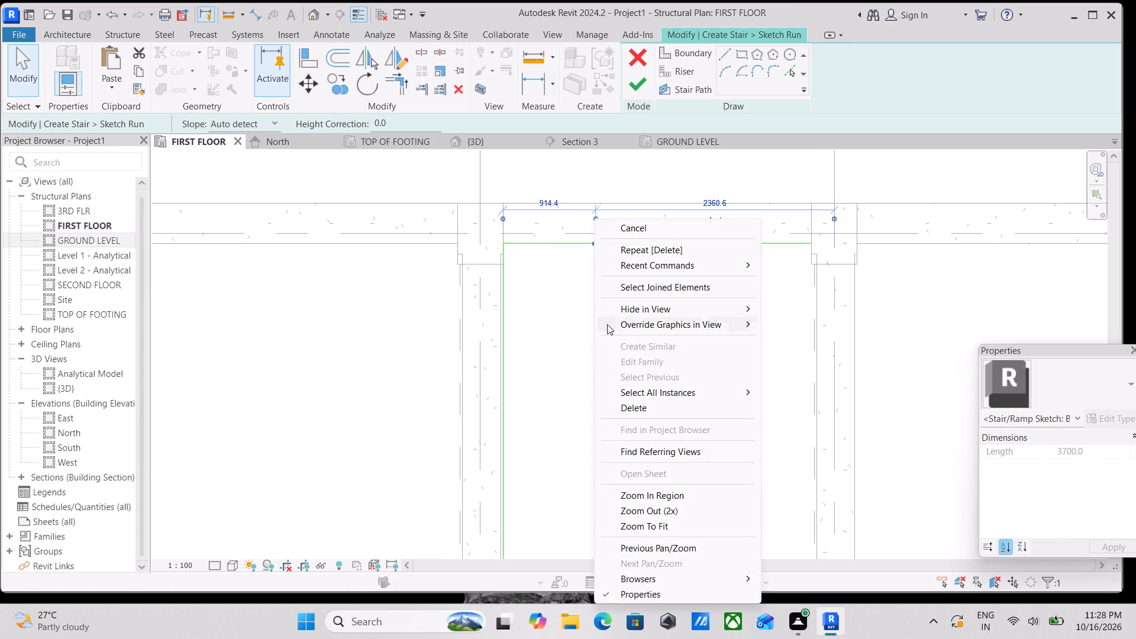
pyautogui.click(634, 406)
pyautogui.click(646, 242)
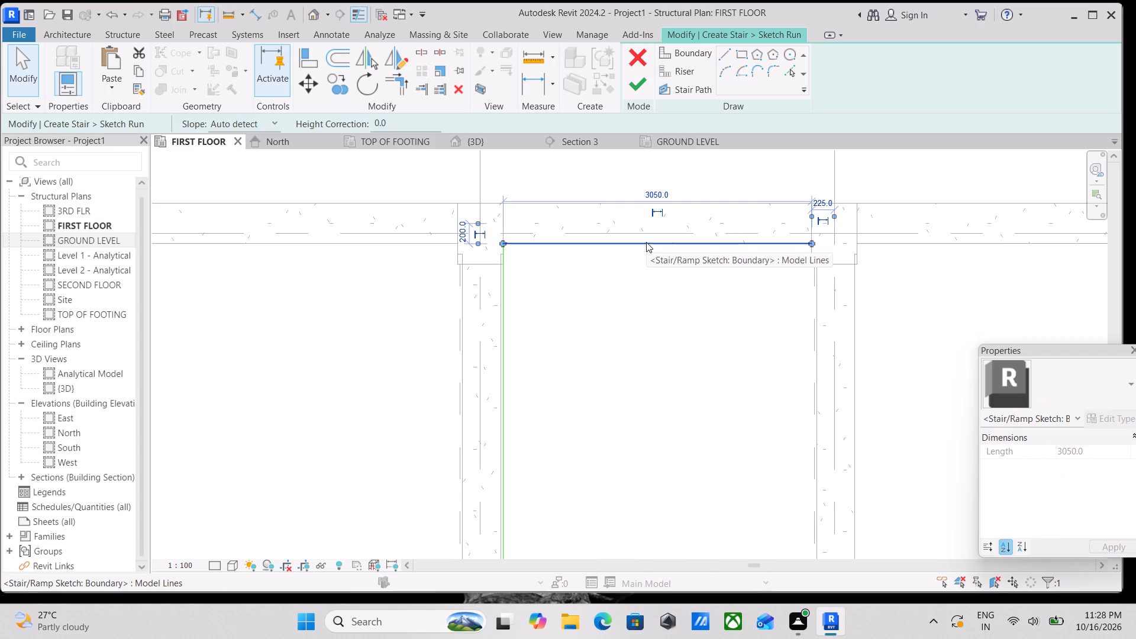
pyautogui.rightClick(646, 242)
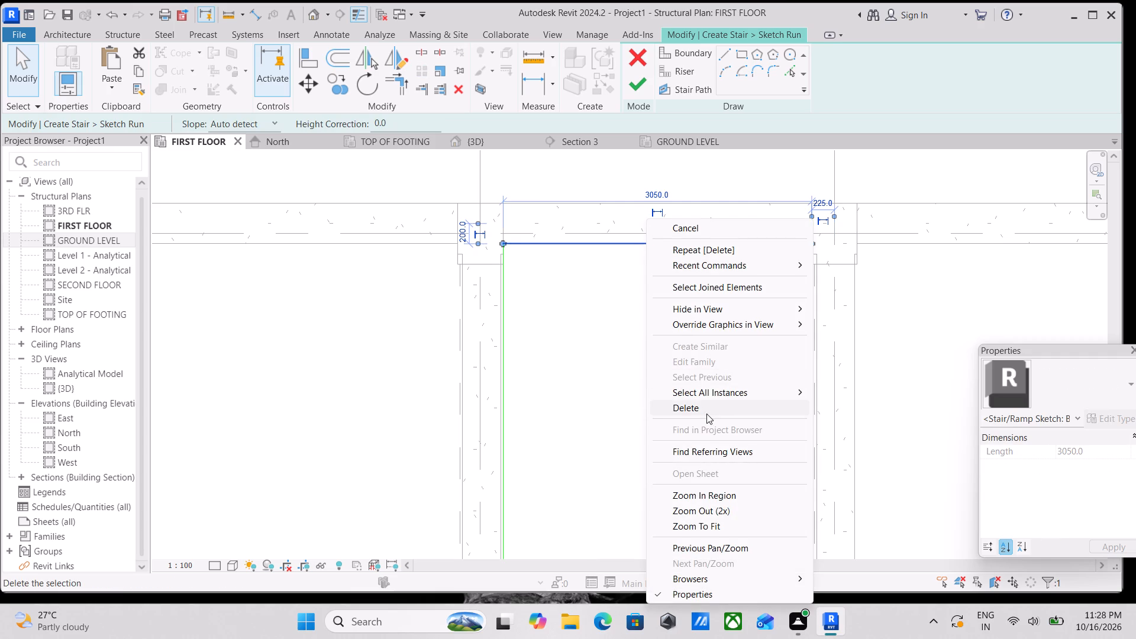
pyautogui.click(706, 413)
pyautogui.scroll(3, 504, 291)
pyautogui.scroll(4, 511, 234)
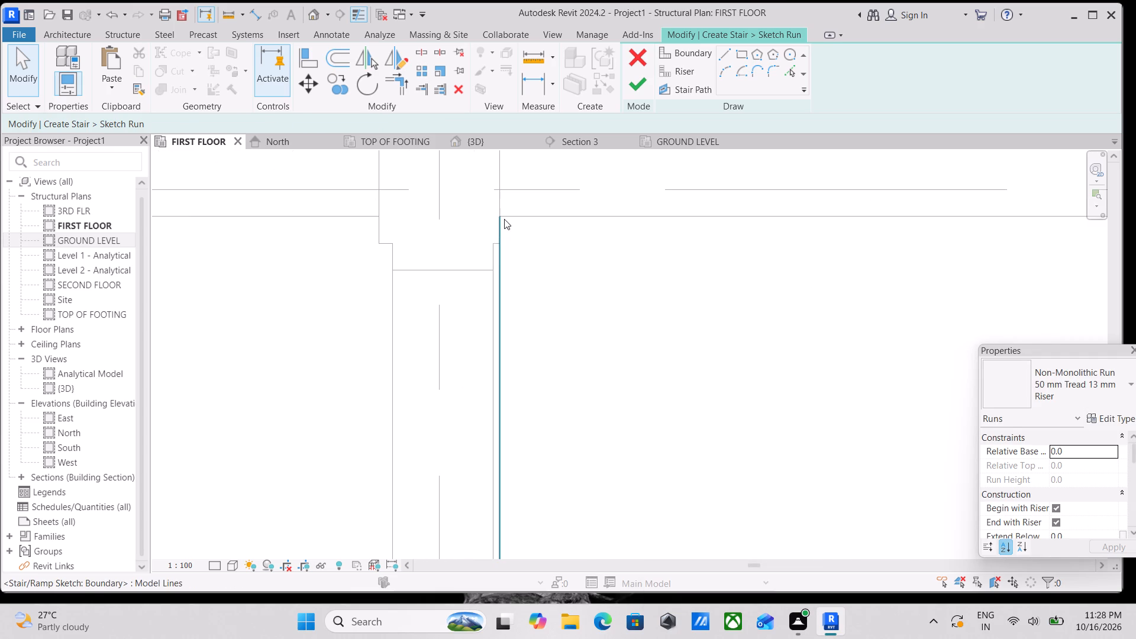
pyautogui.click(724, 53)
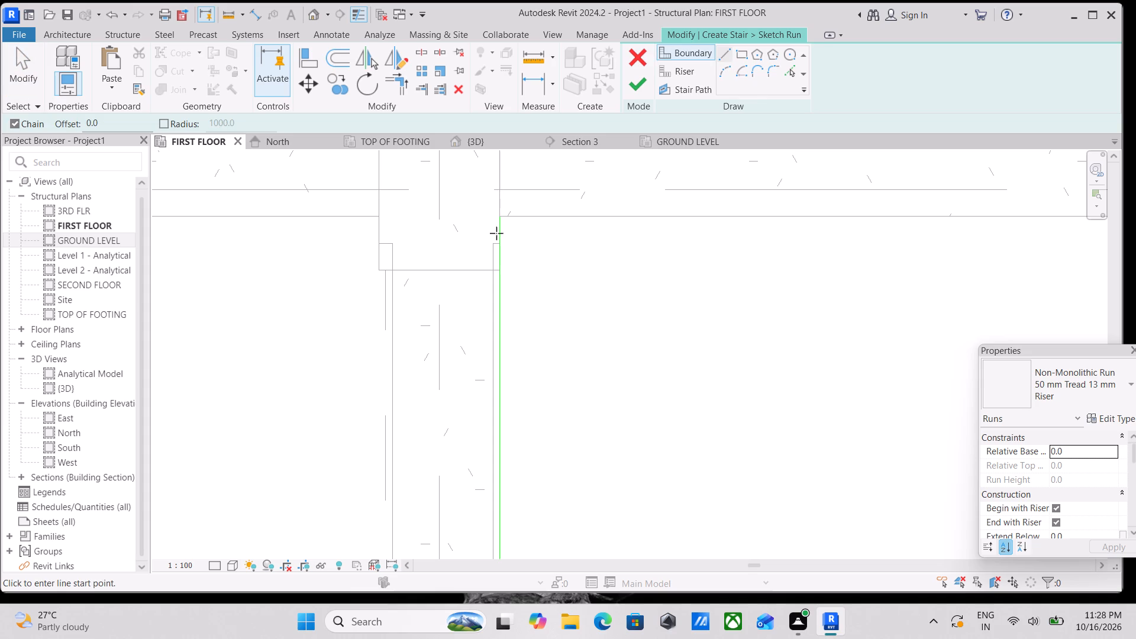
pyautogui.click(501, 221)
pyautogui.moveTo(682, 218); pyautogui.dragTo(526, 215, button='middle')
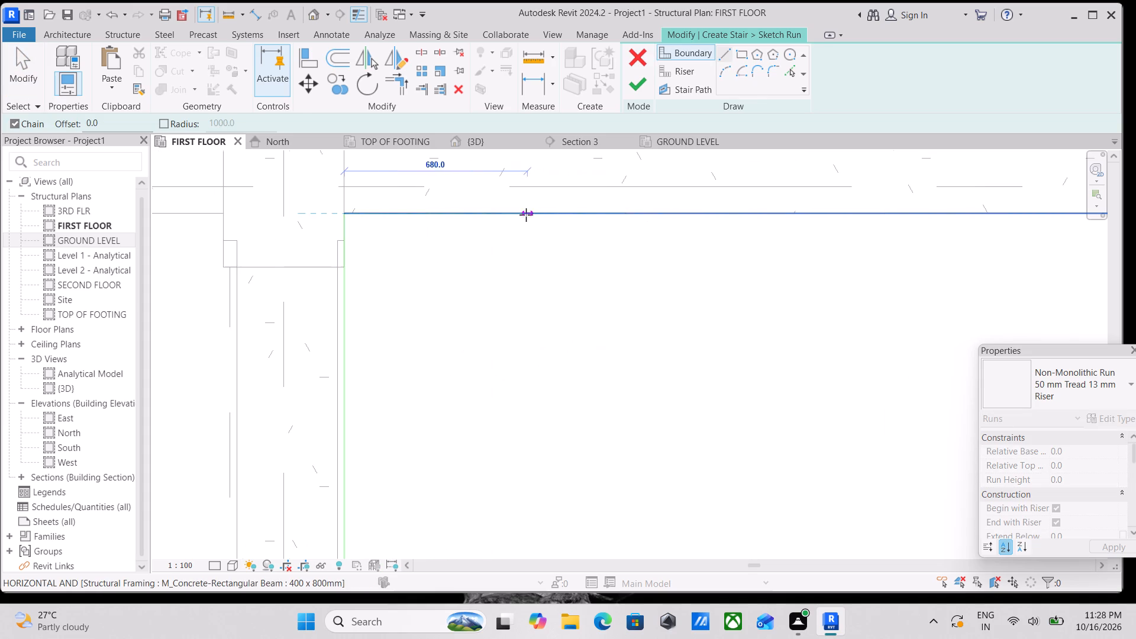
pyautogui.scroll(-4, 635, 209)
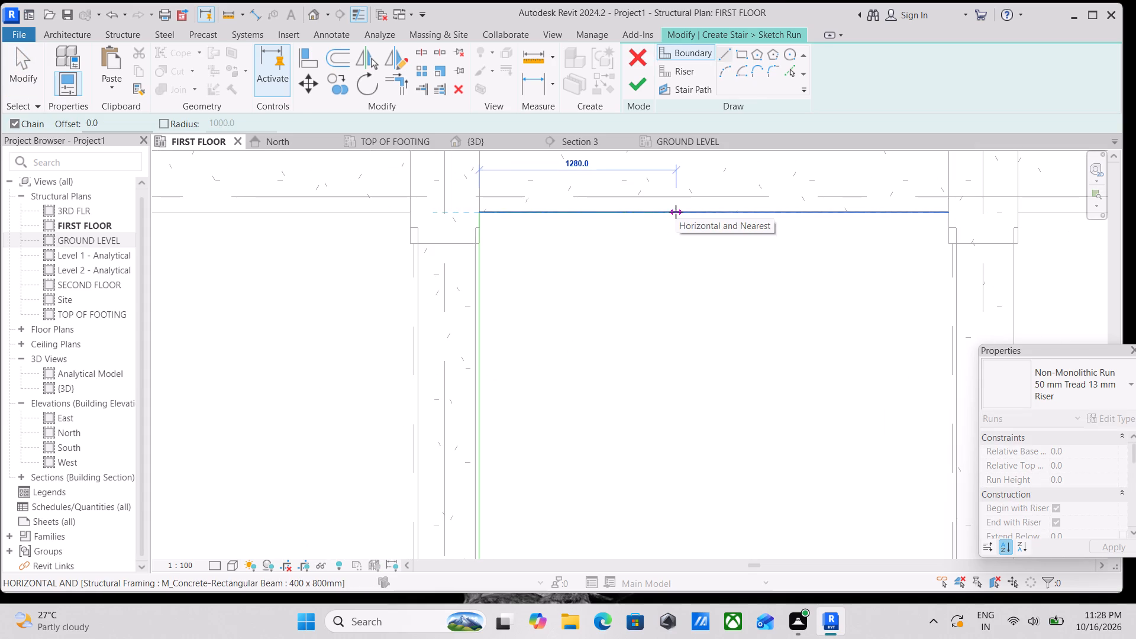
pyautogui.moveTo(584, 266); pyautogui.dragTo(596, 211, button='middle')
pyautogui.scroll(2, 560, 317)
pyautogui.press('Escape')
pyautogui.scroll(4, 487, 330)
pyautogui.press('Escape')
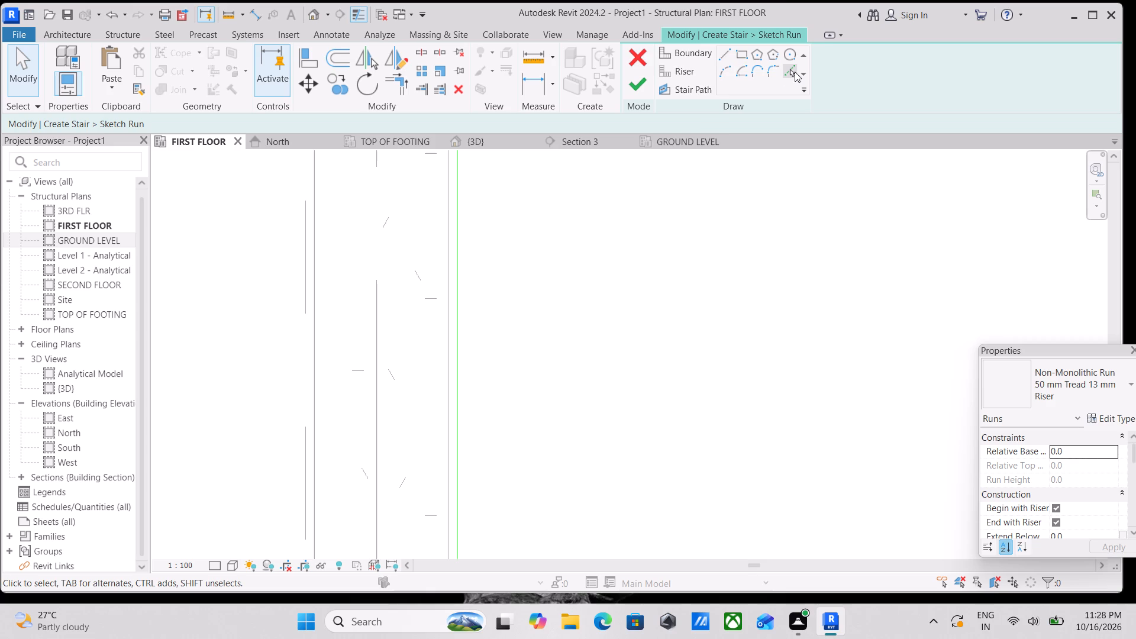
# Add an inner stair boundary line offset 3' (914.4 mm) into the bay from the grid 3 side boundary.
pyautogui.click(792, 71)
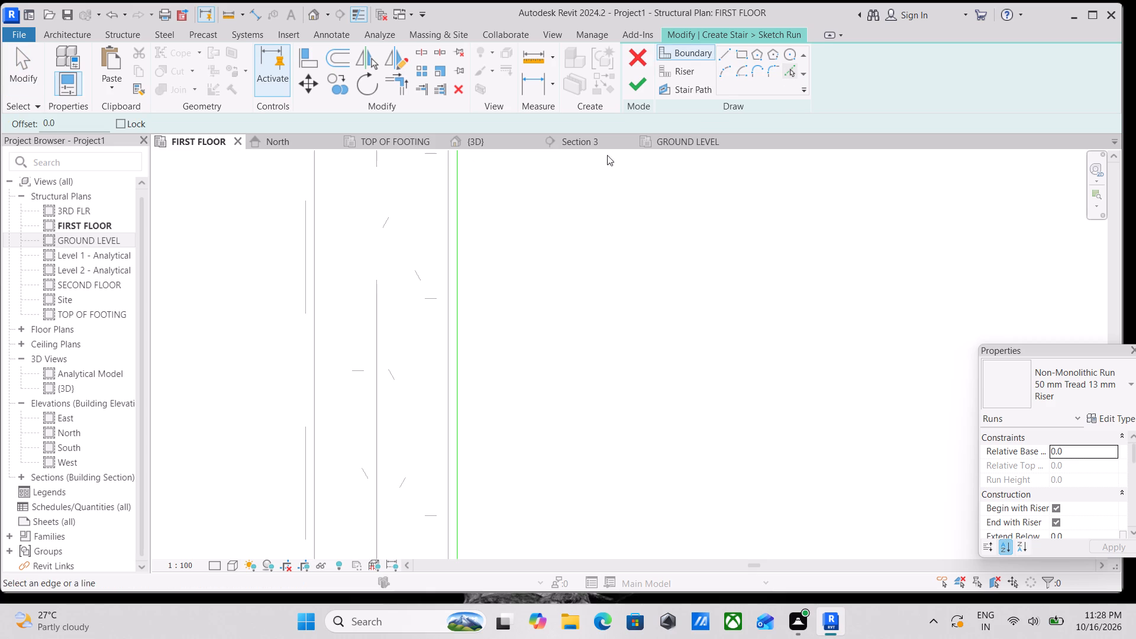
pyautogui.scroll(-3, 482, 321)
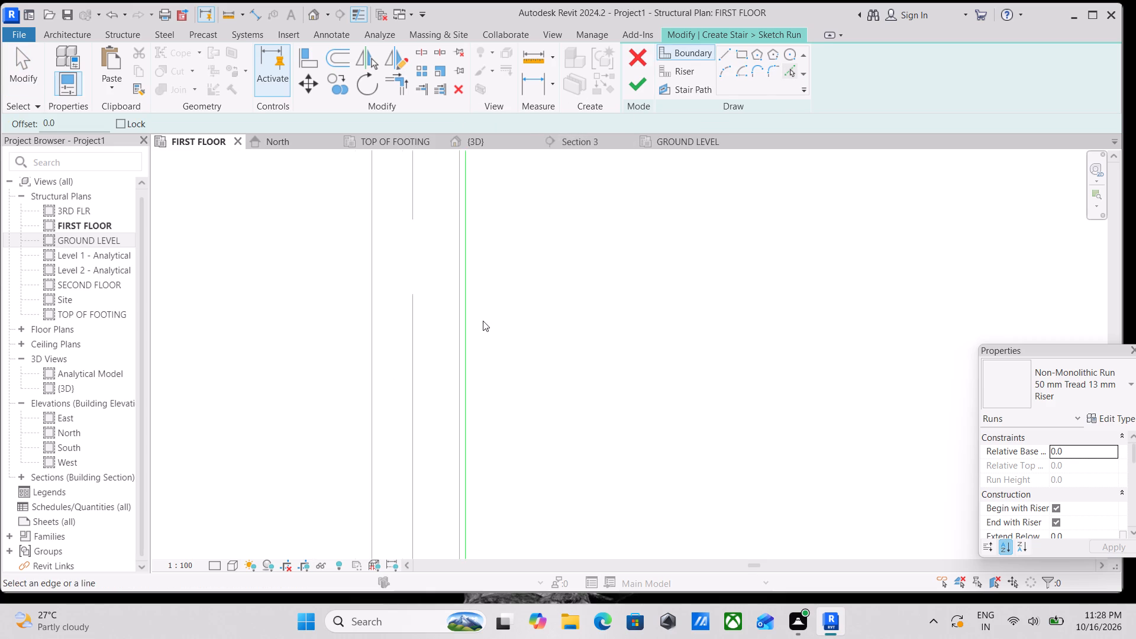
pyautogui.moveTo(484, 321); pyautogui.dragTo(589, 313, button='middle')
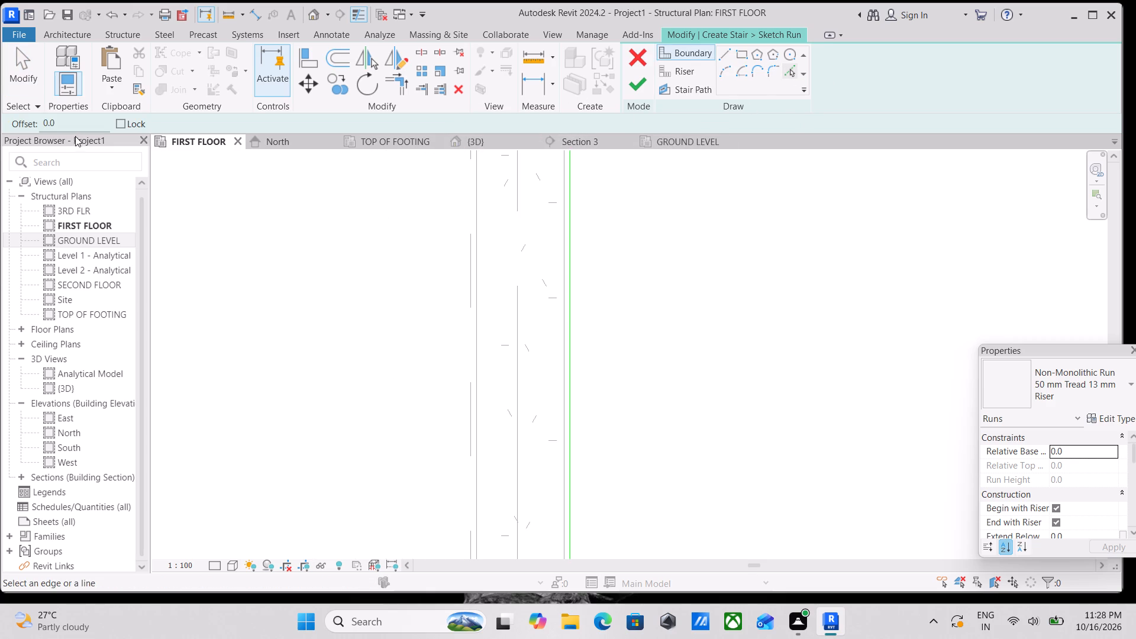
pyautogui.moveTo(78, 126); pyautogui.dragTo(34, 128)
pyautogui.write("3'")
pyautogui.press('Return')
pyautogui.click(573, 316)
pyautogui.scroll(-1, 689, 308)
pyautogui.moveTo(673, 318); pyautogui.dragTo(551, 353, button='middle')
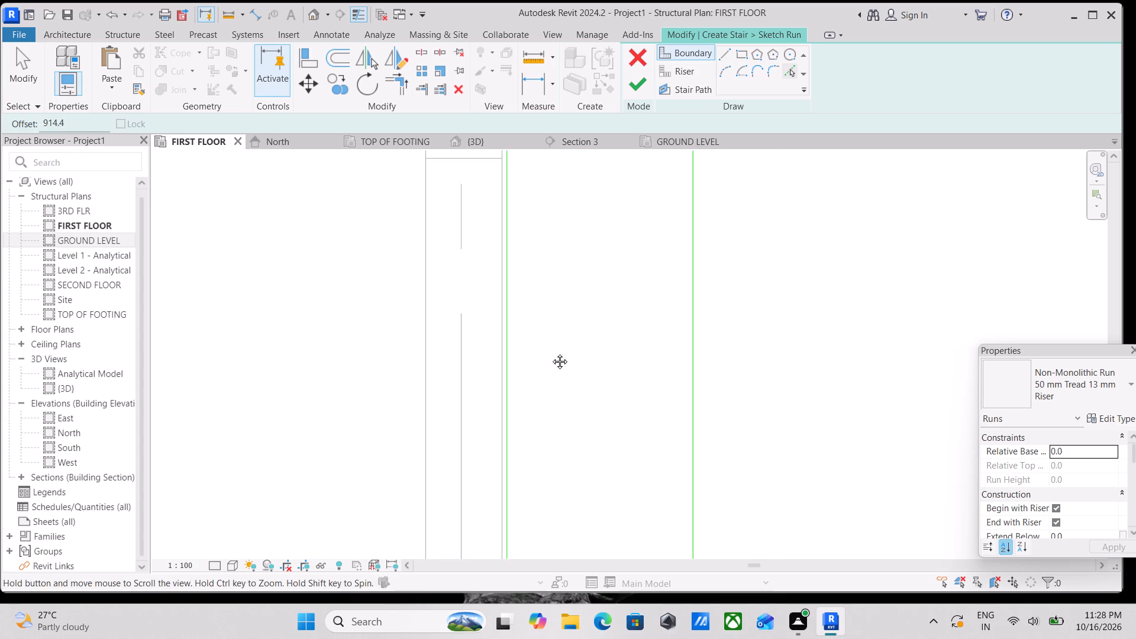
pyautogui.moveTo(551, 353); pyautogui.dragTo(515, 365, button='middle')
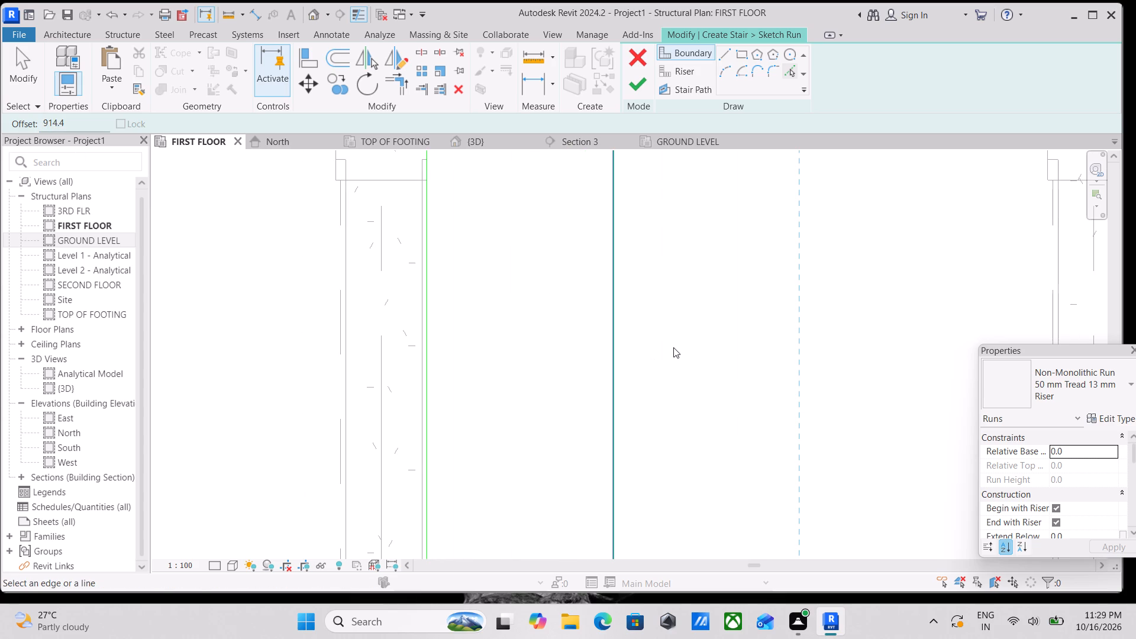
pyautogui.press('Escape')
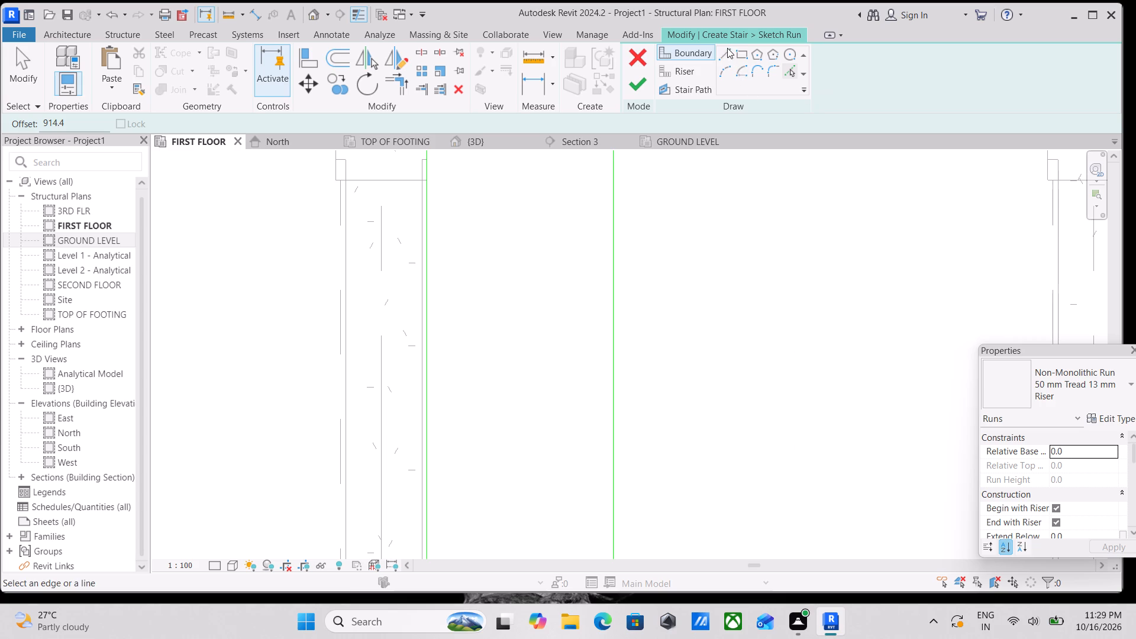
# Add another boundary line offset 2" (50.8 mm) from the inner boundary line, on its grid 4 side.
pyautogui.click(725, 54)
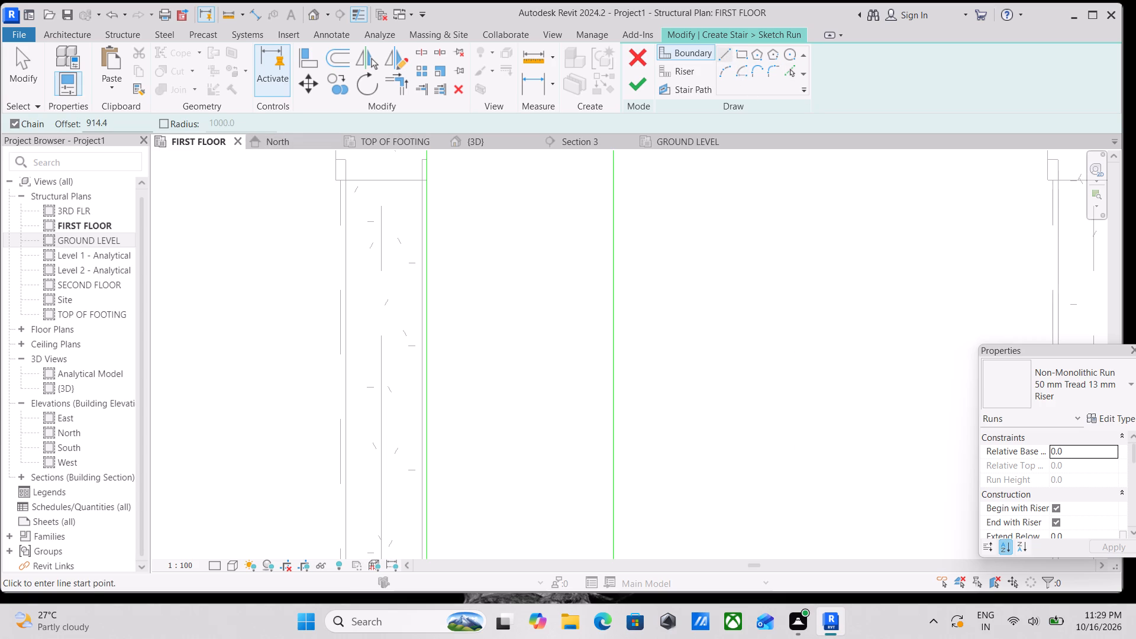
pyautogui.moveTo(115, 130); pyautogui.dragTo(73, 130)
pyautogui.press('2')
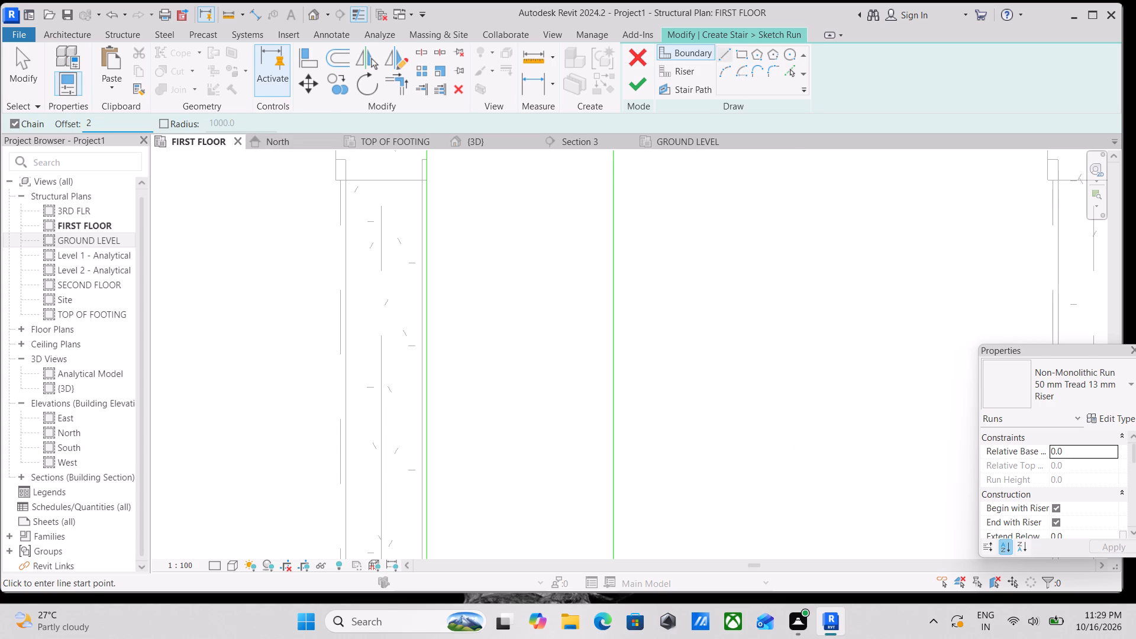
pyautogui.hotkey('shift', '"')
pyautogui.press('Return')
pyautogui.click(793, 68)
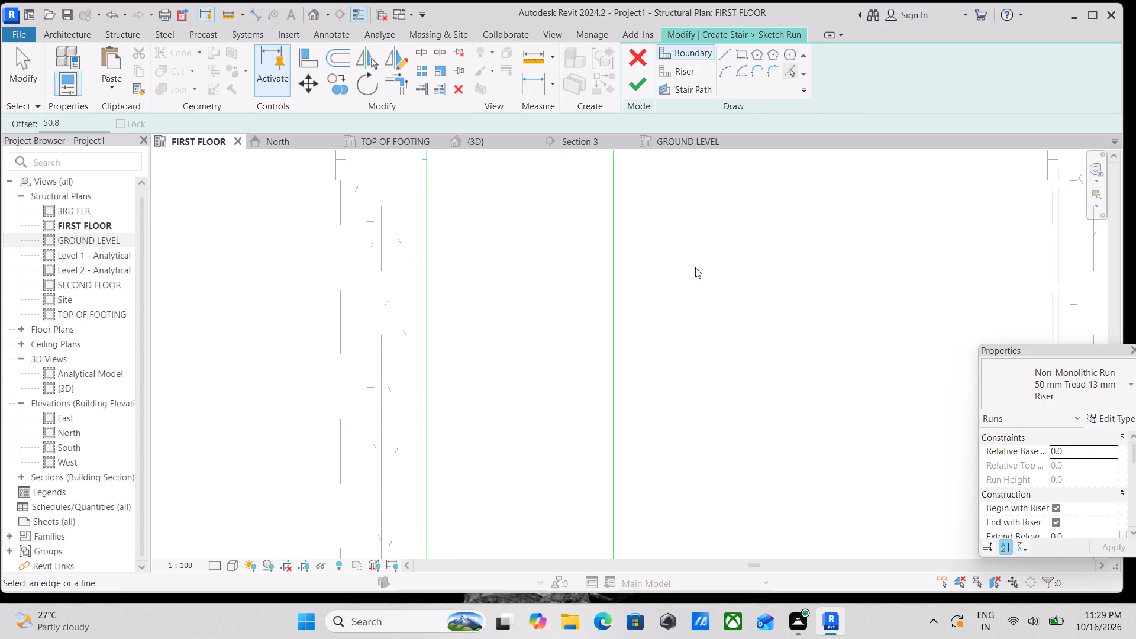
pyautogui.click(618, 304)
pyautogui.scroll(-1, 685, 243)
pyautogui.moveTo(685, 263); pyautogui.dragTo(683, 354, button='middle')
pyautogui.scroll(-1, 684, 327)
pyautogui.moveTo(684, 327); pyautogui.dragTo(668, 280, button='middle')
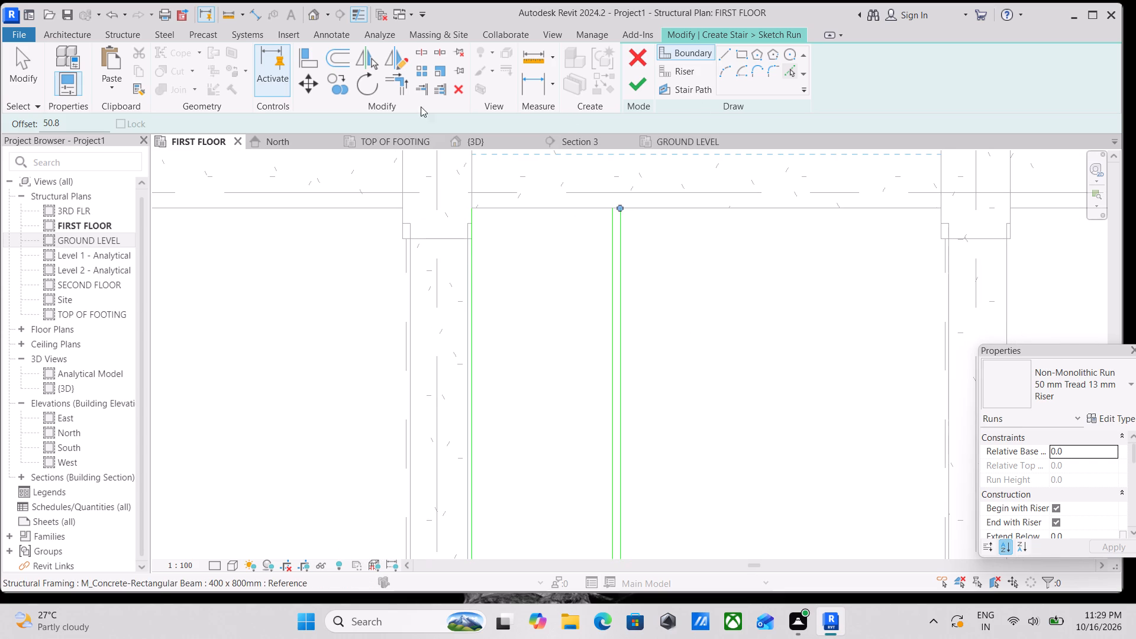
# Add an outer boundary line for the second flight, offset 3' (914.4 mm) toward grid 4 from the 2" offset line.
pyautogui.moveTo(66, 120); pyautogui.dragTo(9, 125)
pyautogui.write("3'")
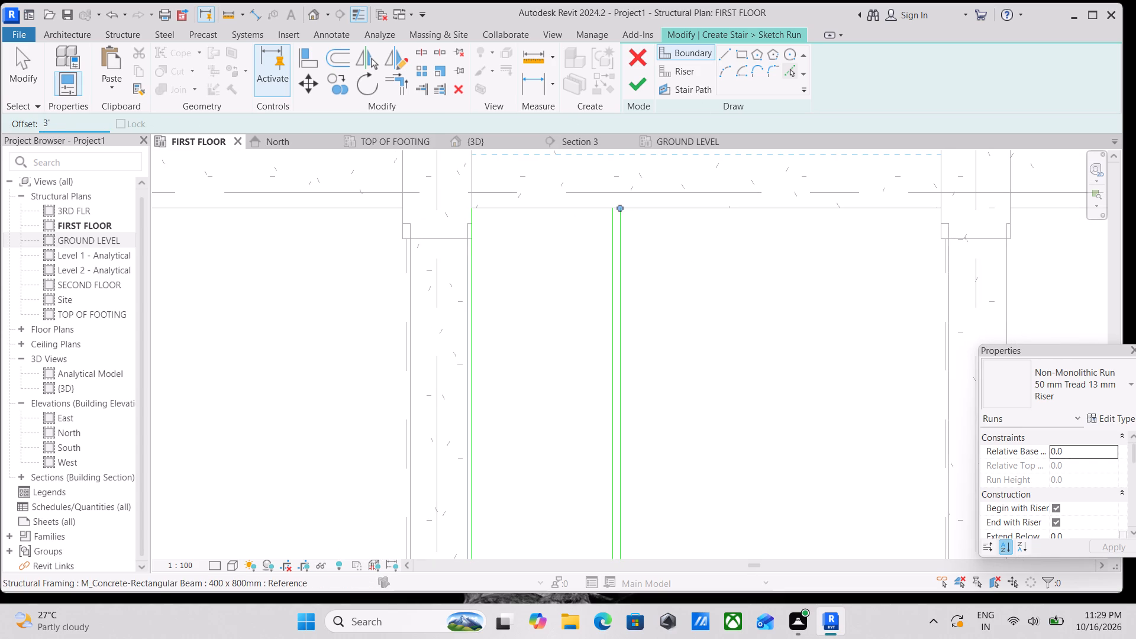
pyautogui.press('Return')
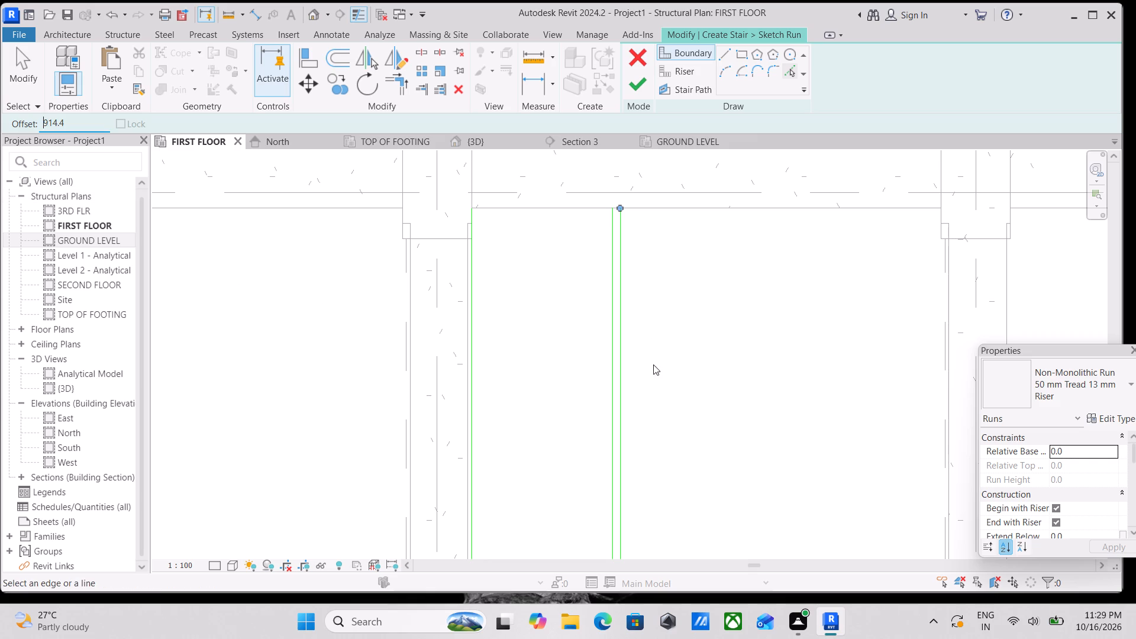
pyautogui.click(624, 370)
pyautogui.moveTo(709, 305); pyautogui.dragTo(709, 312, button='middle')
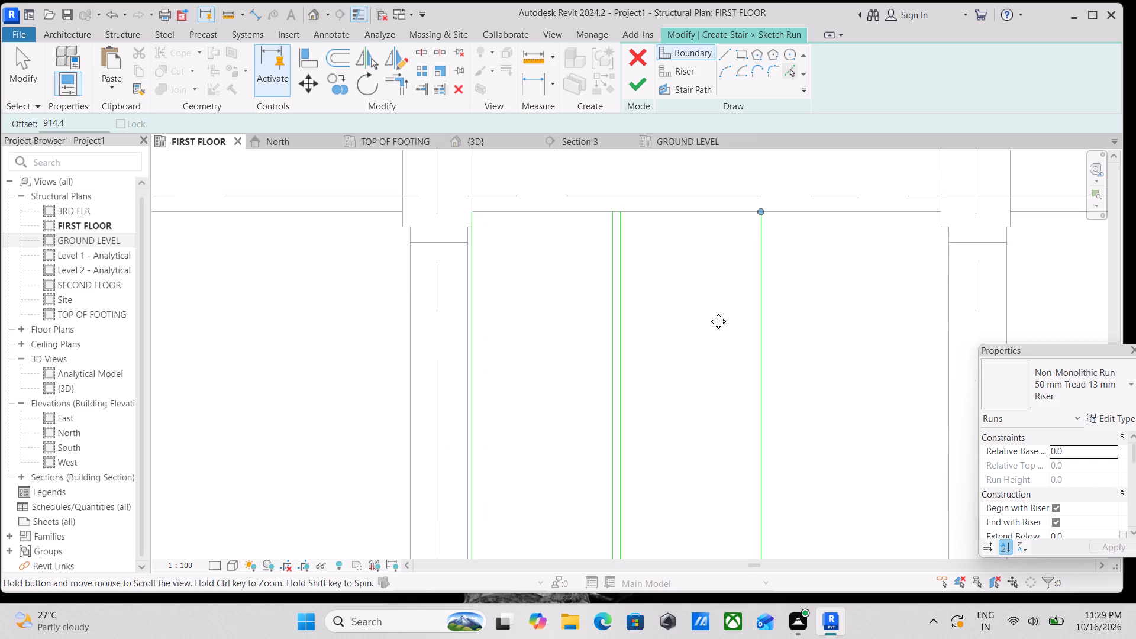
pyautogui.moveTo(709, 312); pyautogui.dragTo(709, 317, button='middle')
pyautogui.scroll(3, 519, 231)
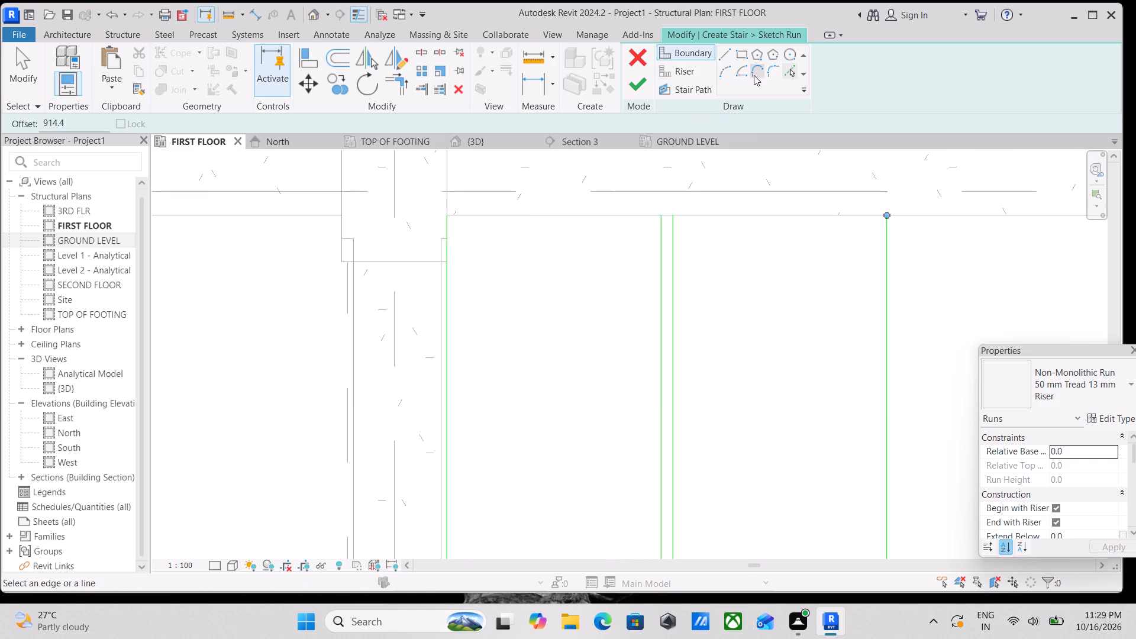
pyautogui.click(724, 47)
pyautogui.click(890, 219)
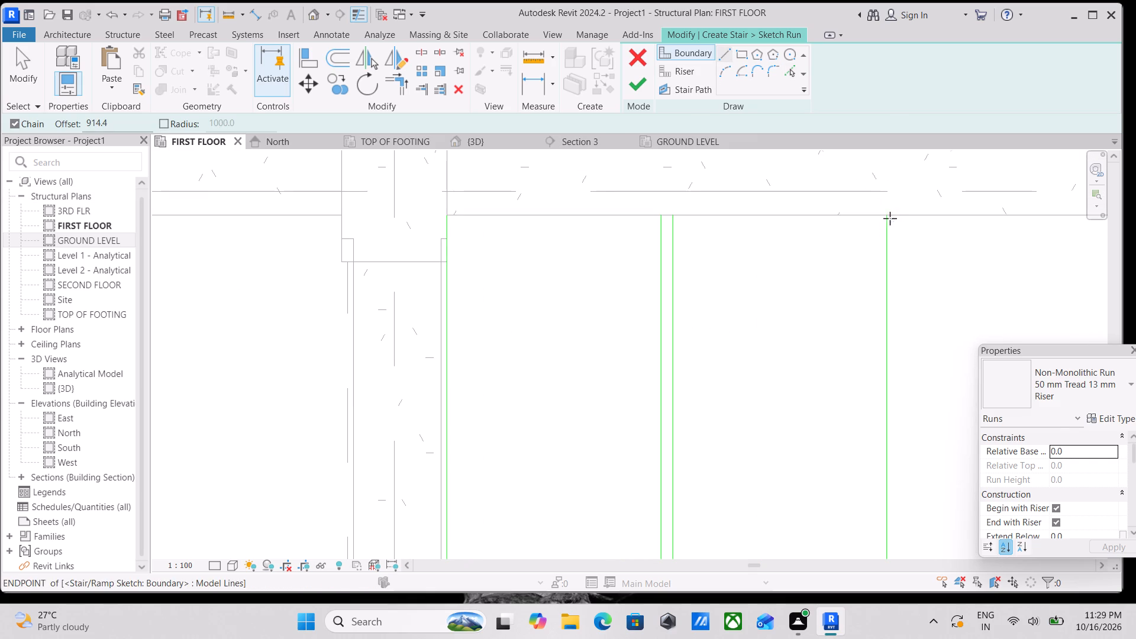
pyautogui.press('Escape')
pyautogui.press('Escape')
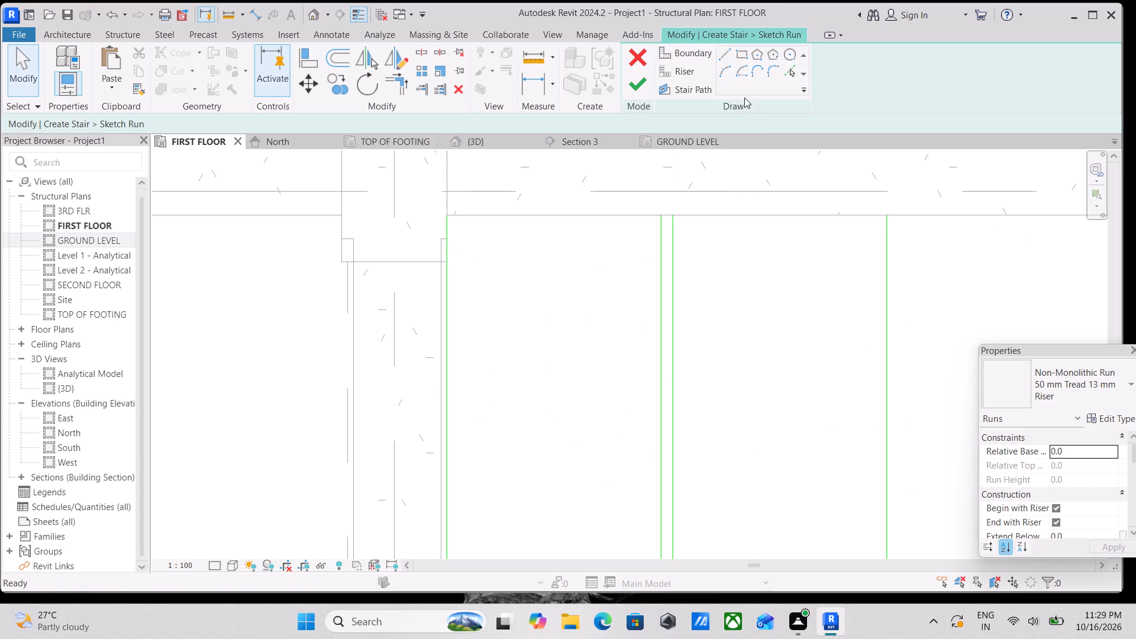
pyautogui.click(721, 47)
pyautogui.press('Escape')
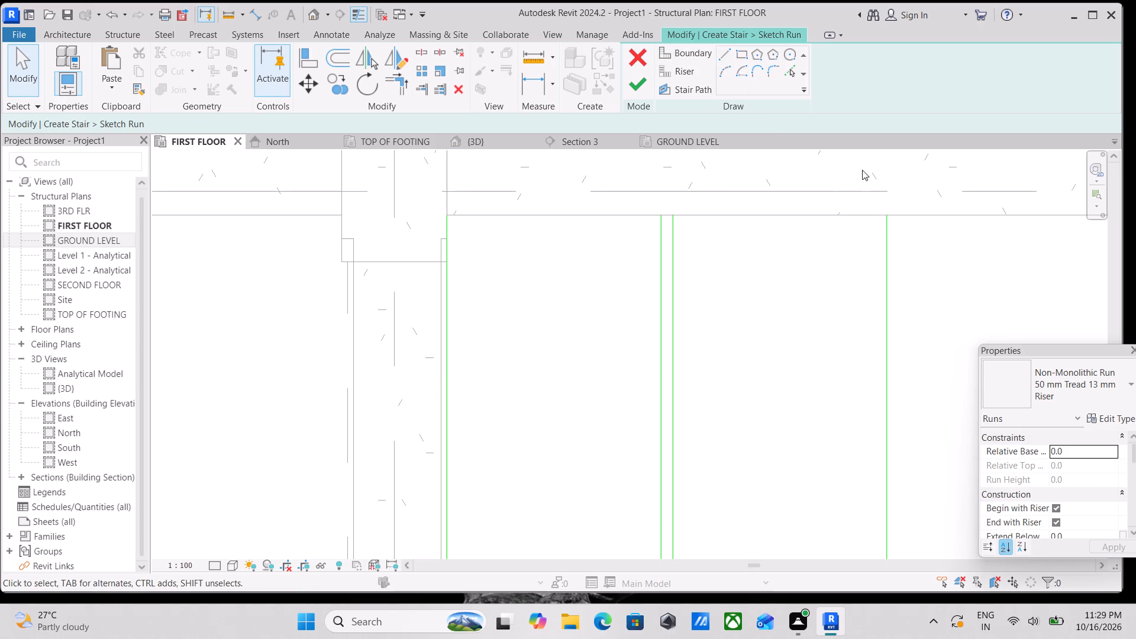
# Draw a stair boundary line along the north beam face from the second flight's outer boundary to the grid 3 side boundary.
pyautogui.doubleClick(726, 55)
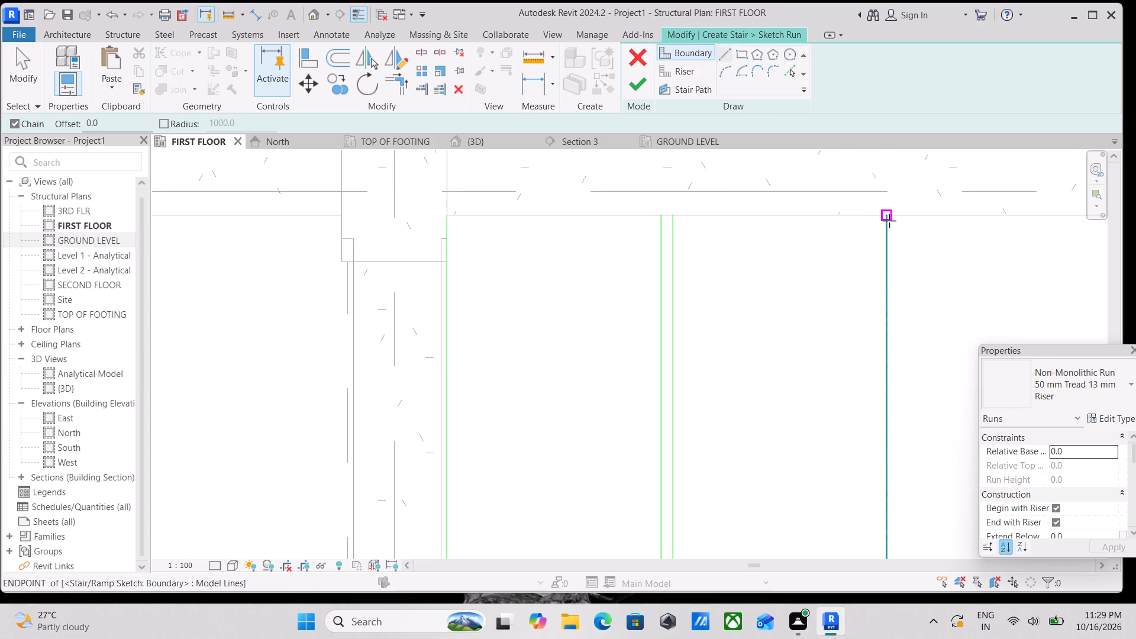
pyautogui.moveTo(889, 220); pyautogui.dragTo(884, 216)
pyautogui.moveTo(580, 195); pyautogui.dragTo(701, 189, button='middle')
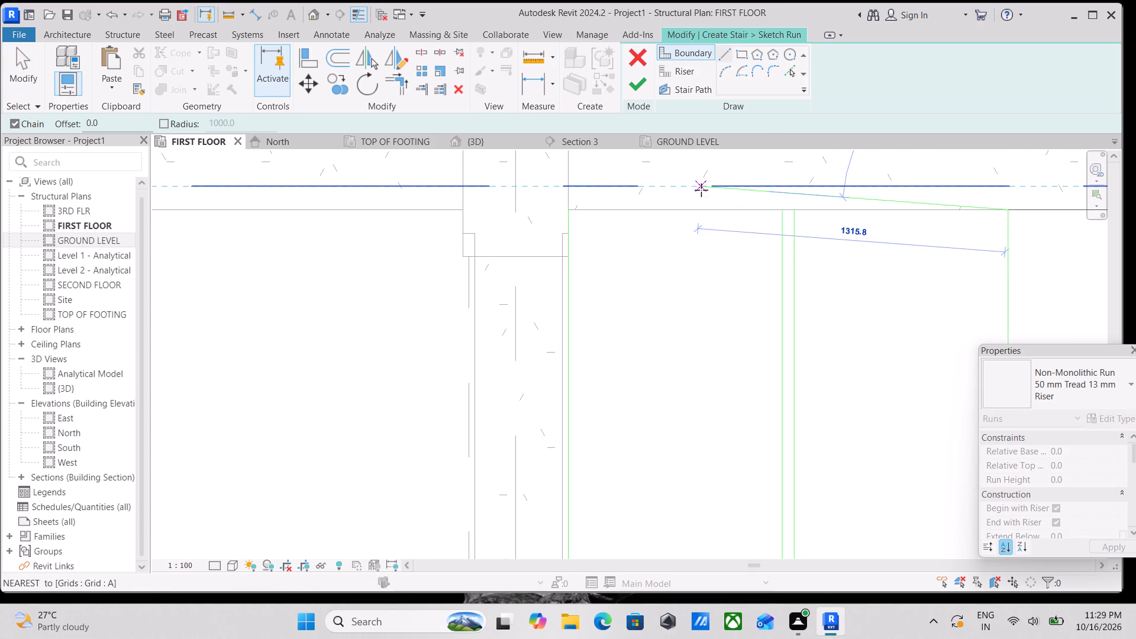
pyautogui.click(573, 211)
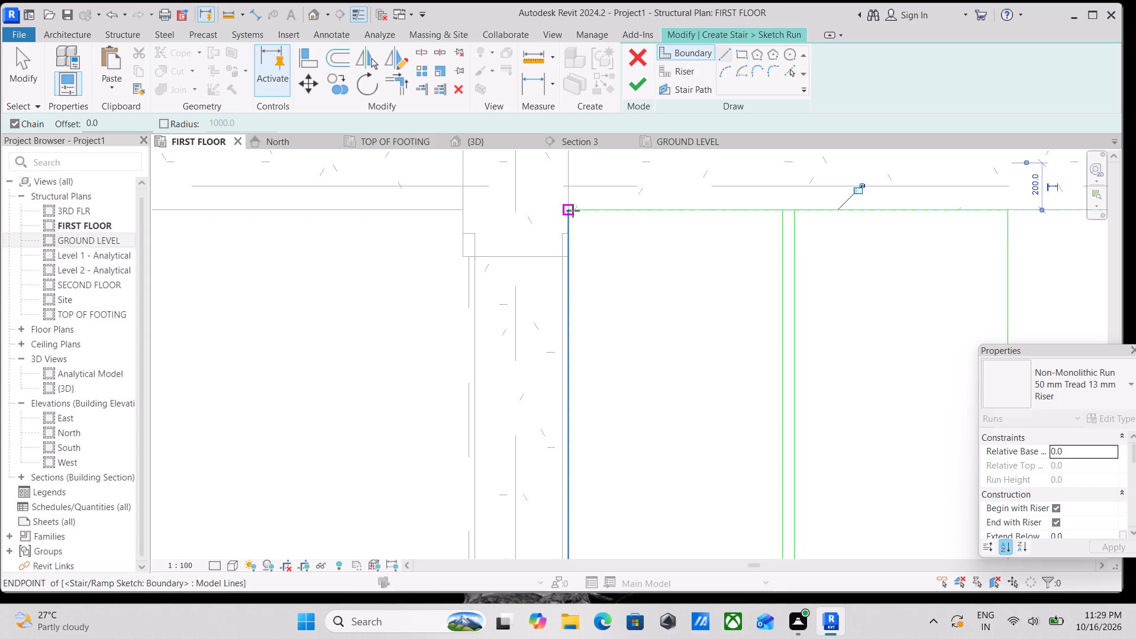
pyautogui.press('Escape')
pyautogui.scroll(-3, 685, 238)
pyautogui.moveTo(725, 253); pyautogui.dragTo(640, 245, button='middle')
pyautogui.press('Escape')
pyautogui.press('Escape')
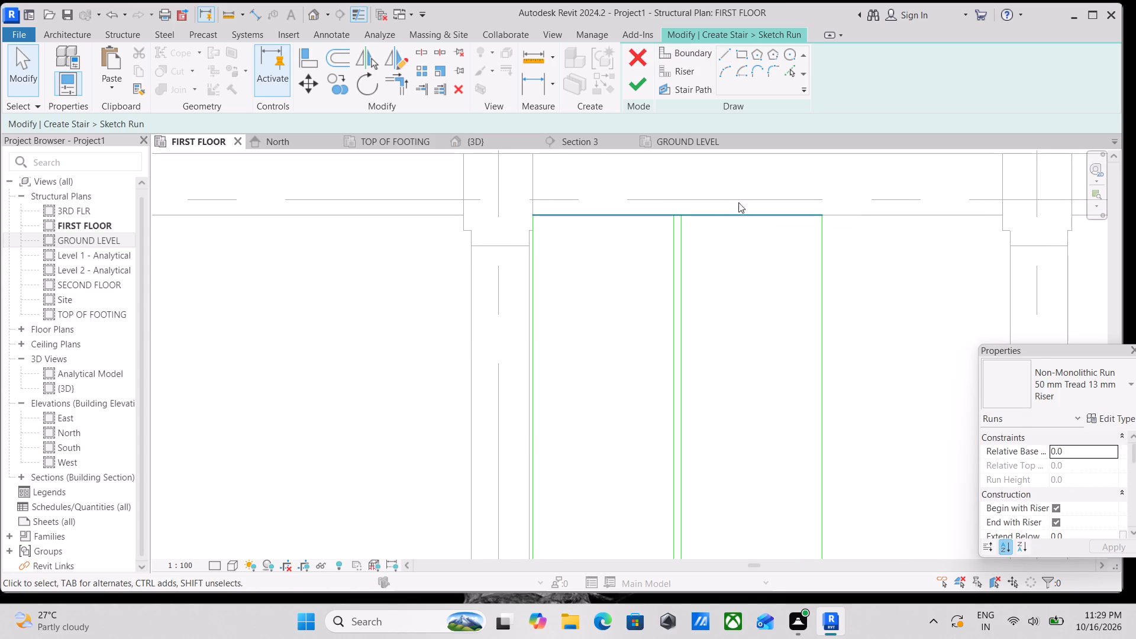
pyautogui.press('Escape')
# Add a landing-edge boundary line offset 3' (914.4 mm) into the bay from the north beam face.
pyautogui.click(790, 73)
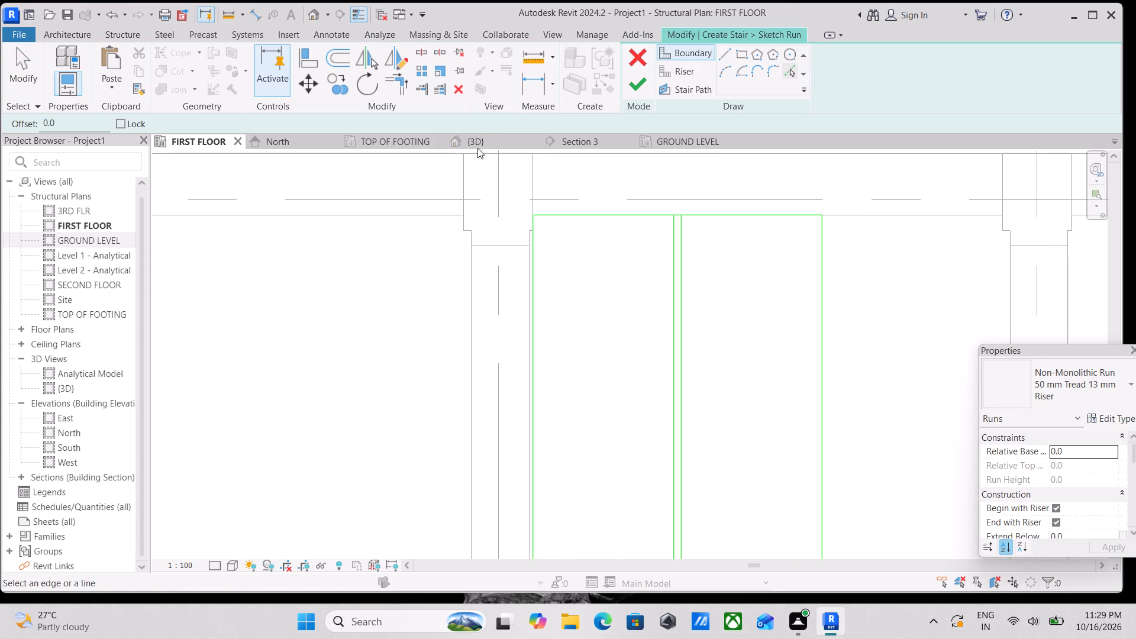
pyautogui.moveTo(58, 120); pyautogui.dragTo(14, 128)
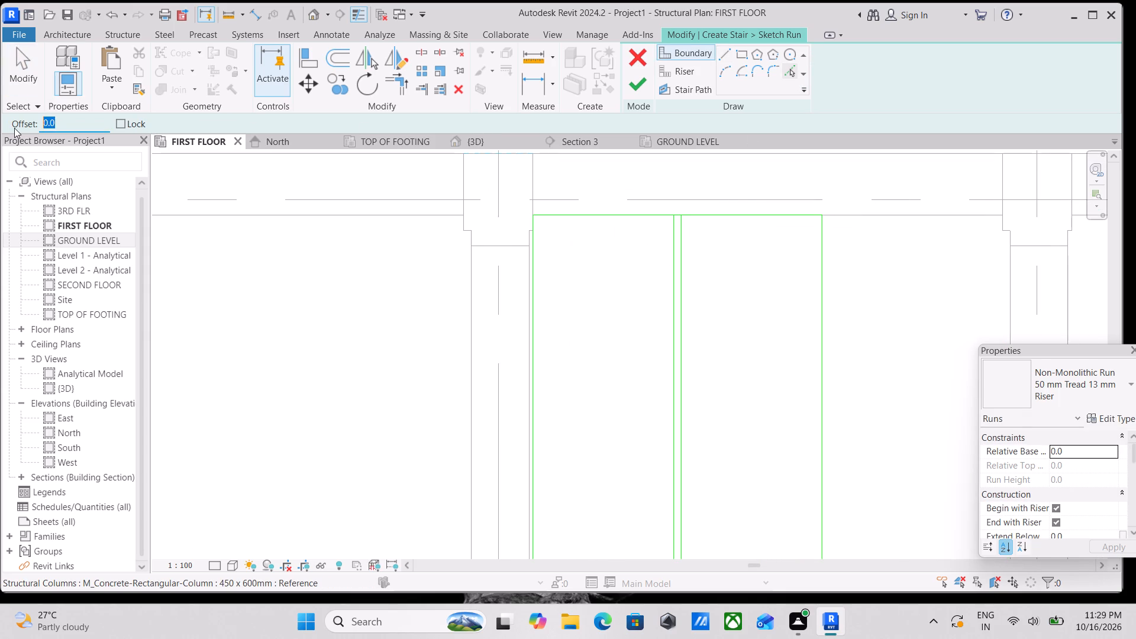
pyautogui.write("3'")
pyautogui.press('Return')
pyautogui.click(742, 216)
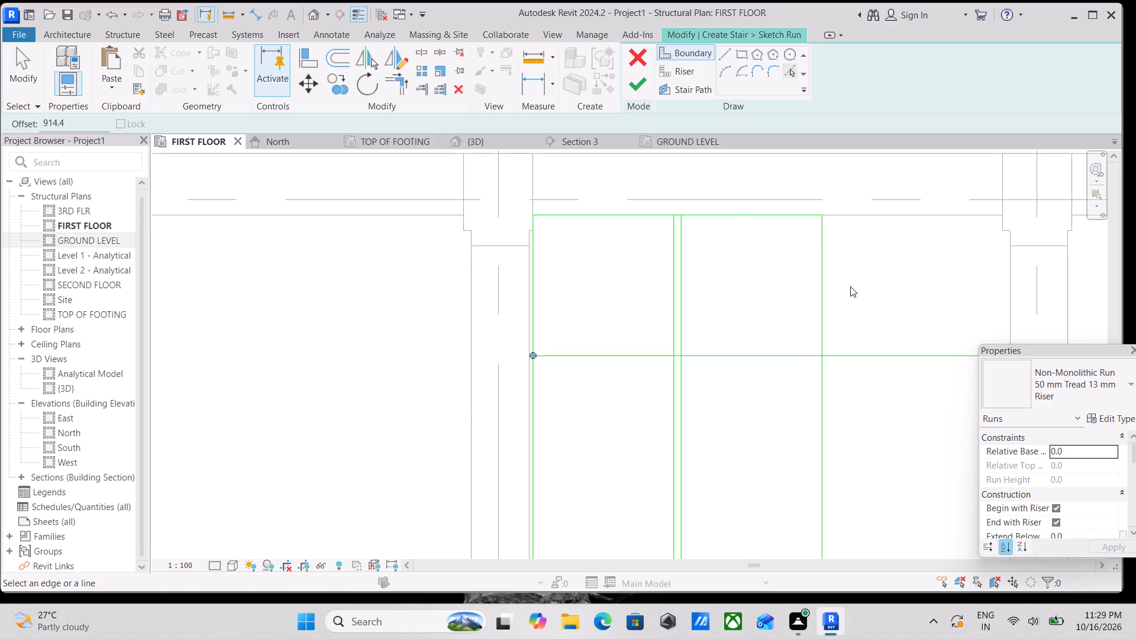
pyautogui.scroll(-2, 851, 286)
pyautogui.moveTo(795, 267); pyautogui.dragTo(703, 247, button='middle')
pyautogui.scroll(3, 828, 319)
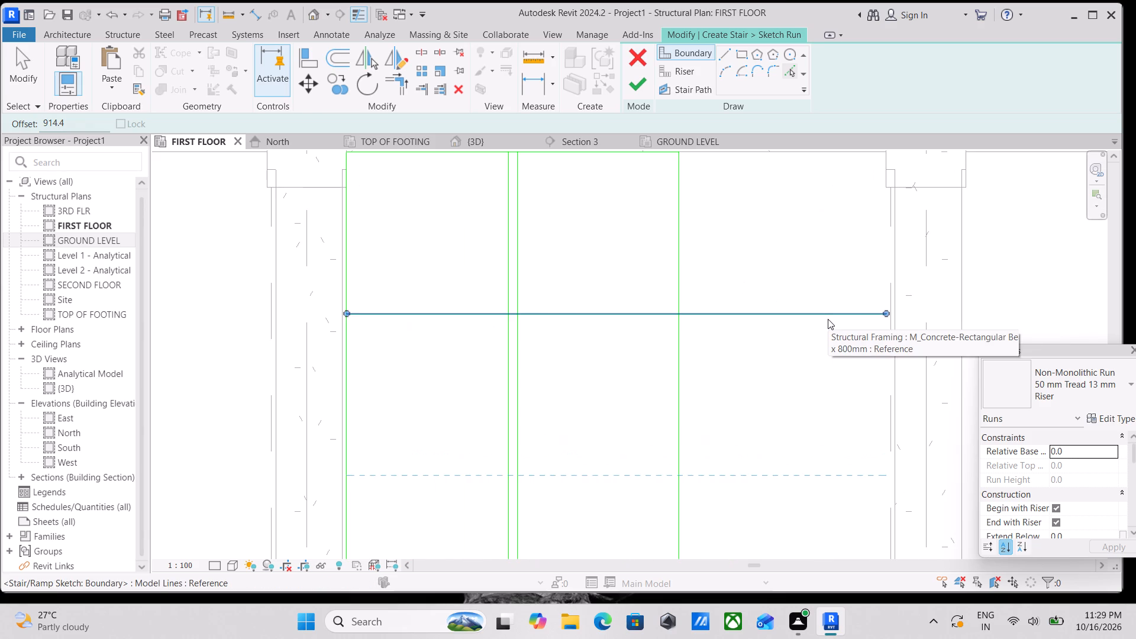
pyautogui.scroll(2, 821, 332)
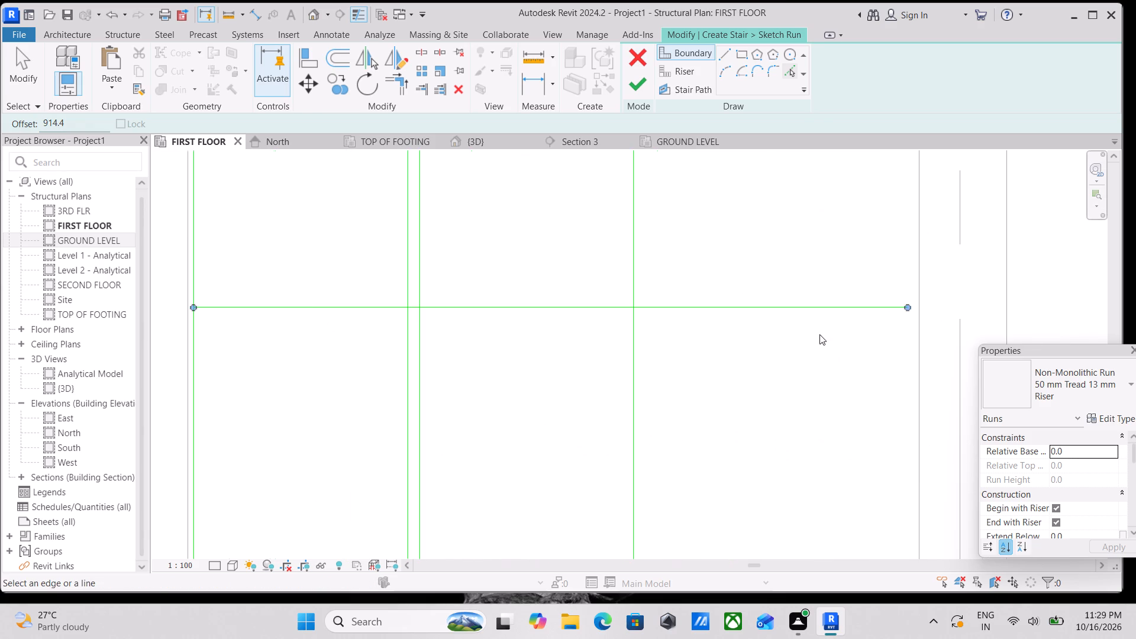
pyautogui.press('Escape')
pyautogui.press('Escape')
# Shorten the landing-edge line so its grid 4 end stops at the second flight's outer boundary.
pyautogui.click(810, 308)
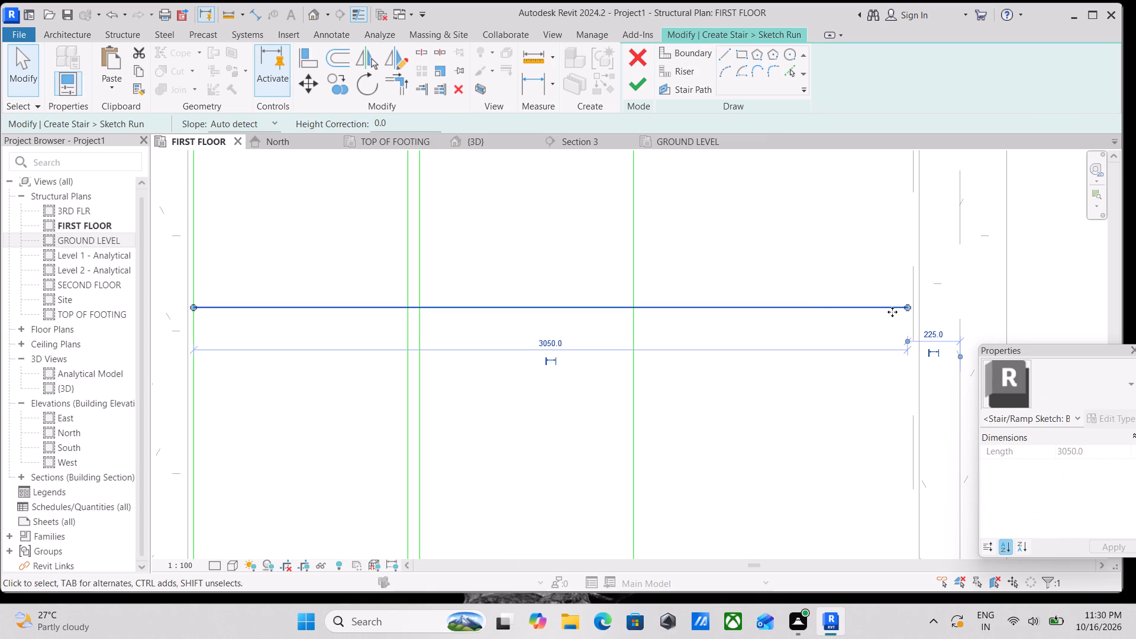
pyautogui.moveTo(909, 306); pyautogui.dragTo(630, 310)
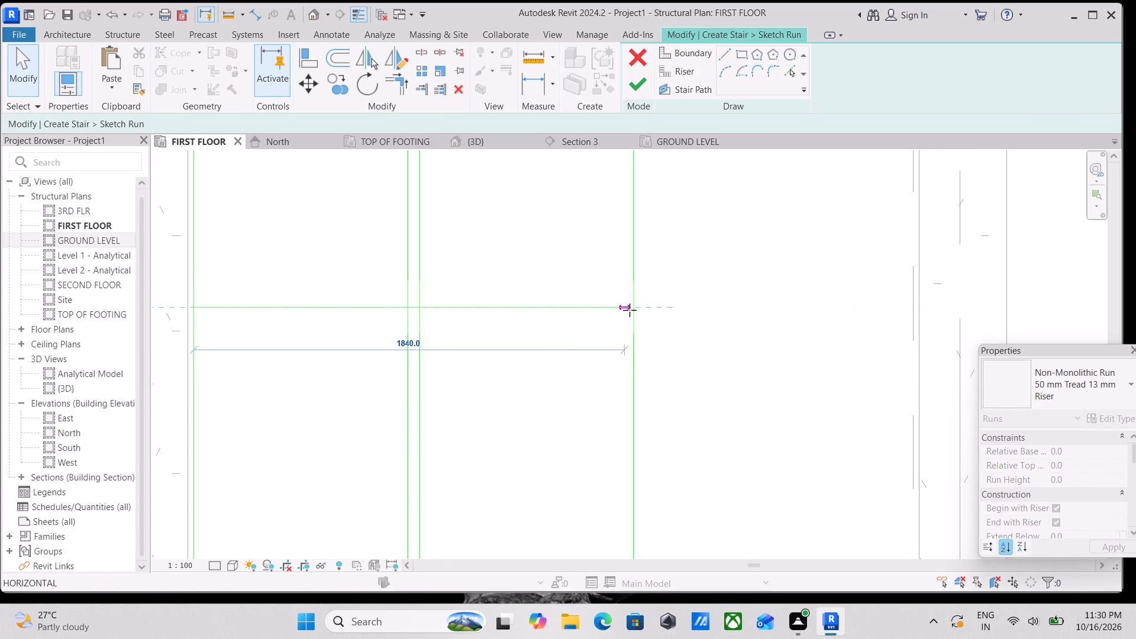
pyautogui.moveTo(630, 310); pyautogui.dragTo(637, 311)
pyautogui.scroll(-3, 663, 291)
pyautogui.moveTo(668, 293); pyautogui.dragTo(831, 360, button='middle')
pyautogui.scroll(3, 722, 315)
pyautogui.press('Escape')
# Shorten the north ends of both inner boundary lines back to the landing-edge line.
pyautogui.scroll(-1, 695, 280)
pyautogui.moveTo(697, 278); pyautogui.dragTo(733, 244, button='middle')
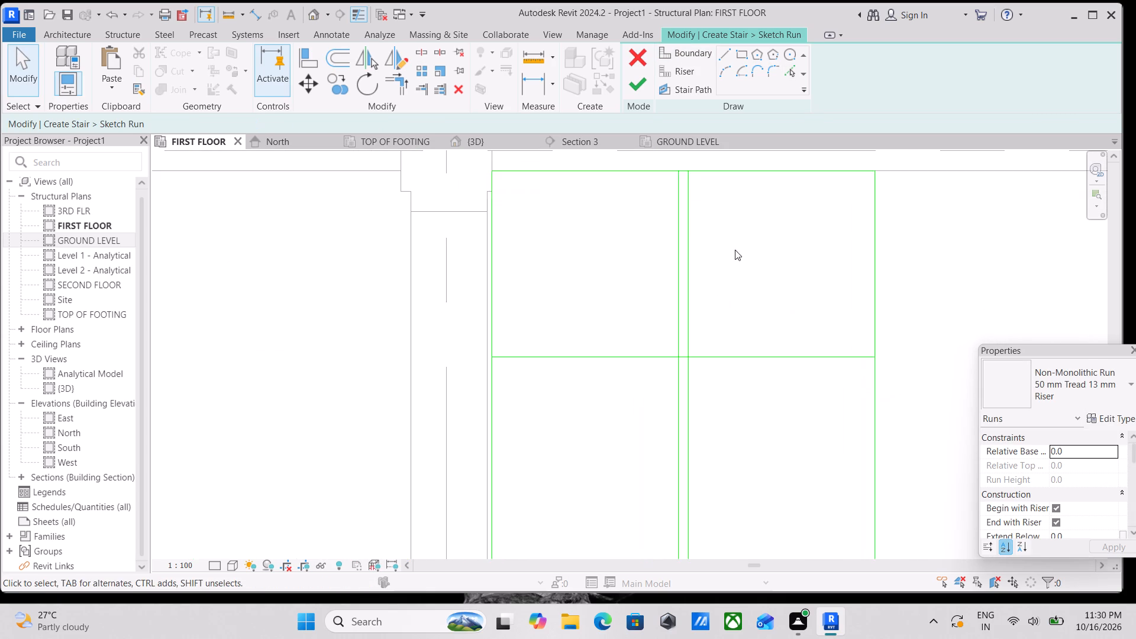
pyautogui.scroll(-2, 740, 258)
pyautogui.moveTo(740, 258); pyautogui.dragTo(762, 210, button='middle')
pyautogui.scroll(-3, 782, 193)
pyautogui.scroll(-1, 834, 316)
pyautogui.moveTo(833, 317); pyautogui.dragTo(840, 270, button='middle')
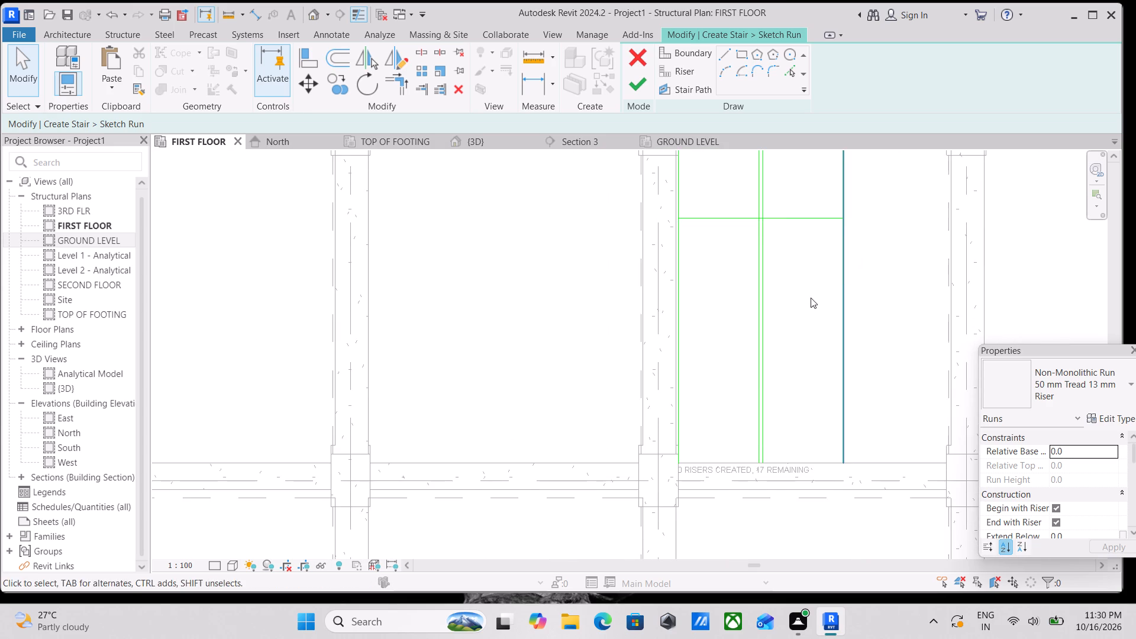
pyautogui.moveTo(811, 298); pyautogui.dragTo(830, 386, button='middle')
pyautogui.scroll(5, 802, 267)
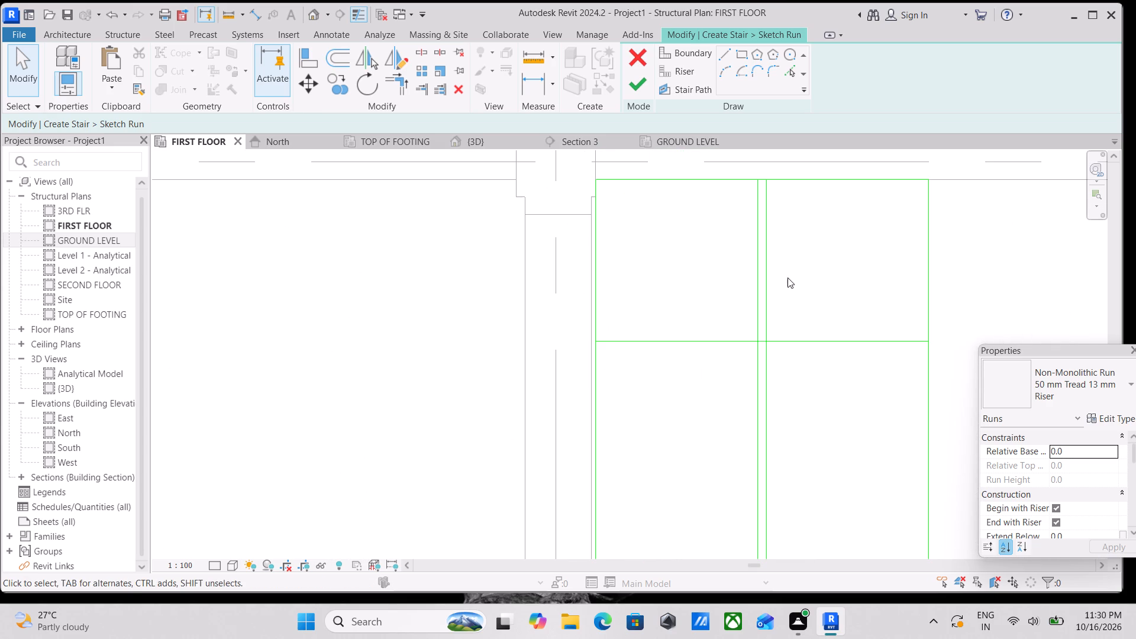
pyautogui.click(763, 275)
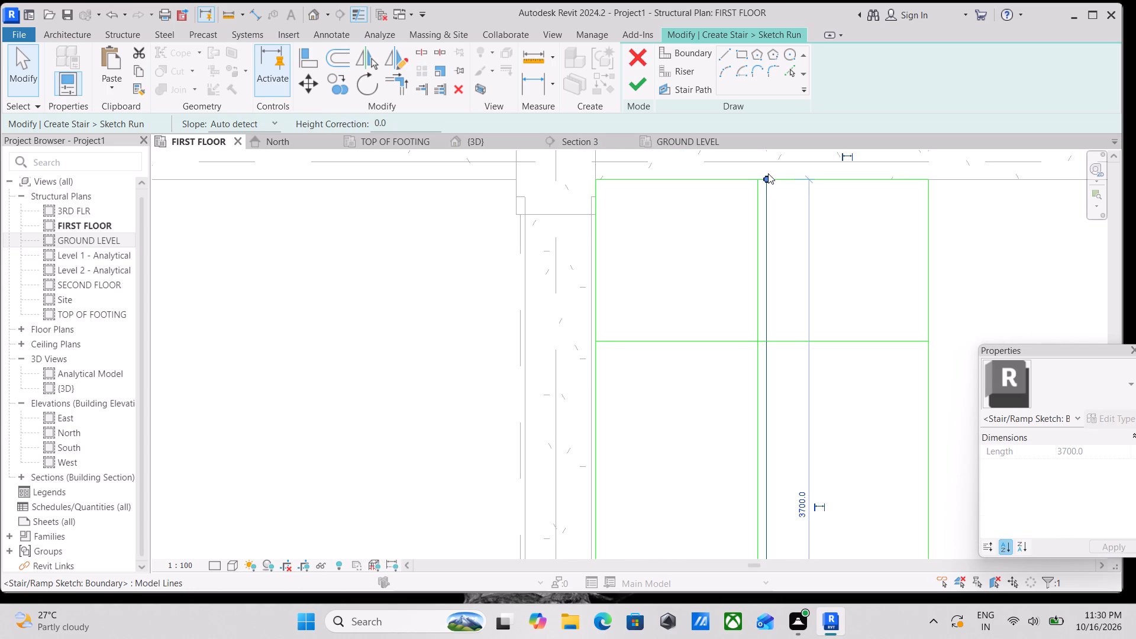
pyautogui.moveTo(768, 173); pyautogui.dragTo(772, 343)
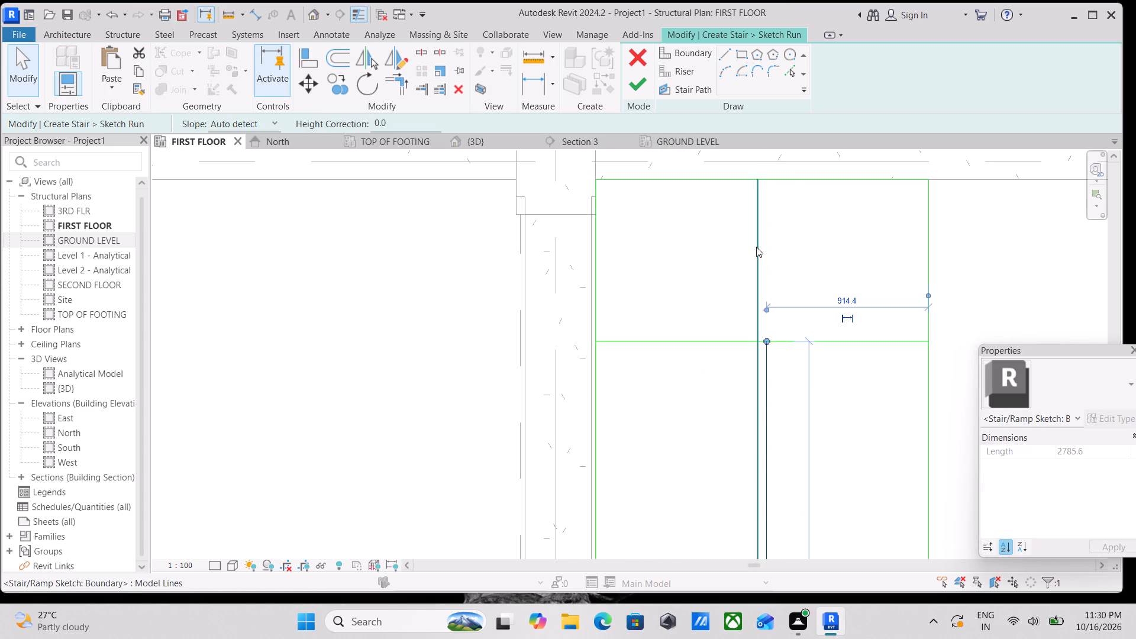
pyautogui.click(756, 232)
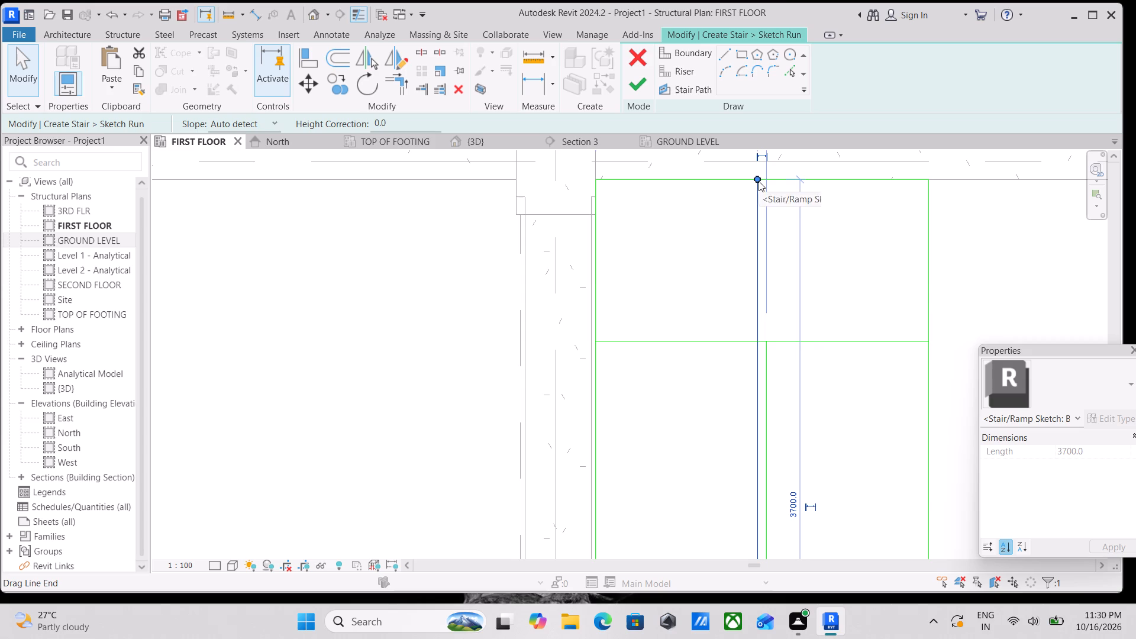
pyautogui.moveTo(759, 180); pyautogui.dragTo(766, 346)
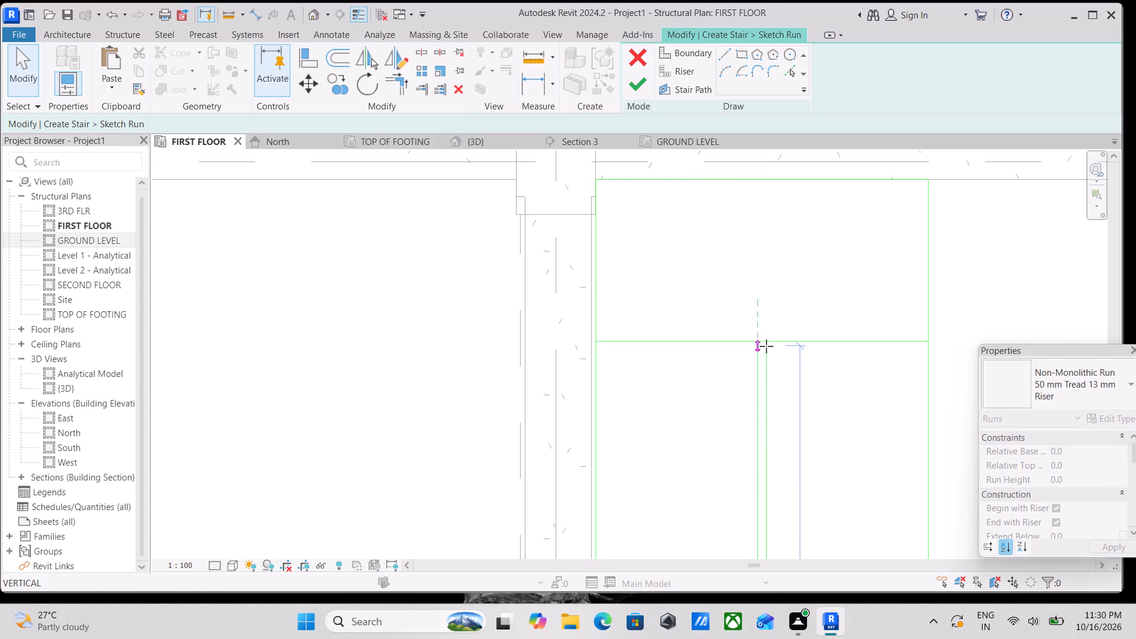
pyautogui.moveTo(766, 346); pyautogui.dragTo(761, 339)
pyautogui.scroll(4, 755, 347)
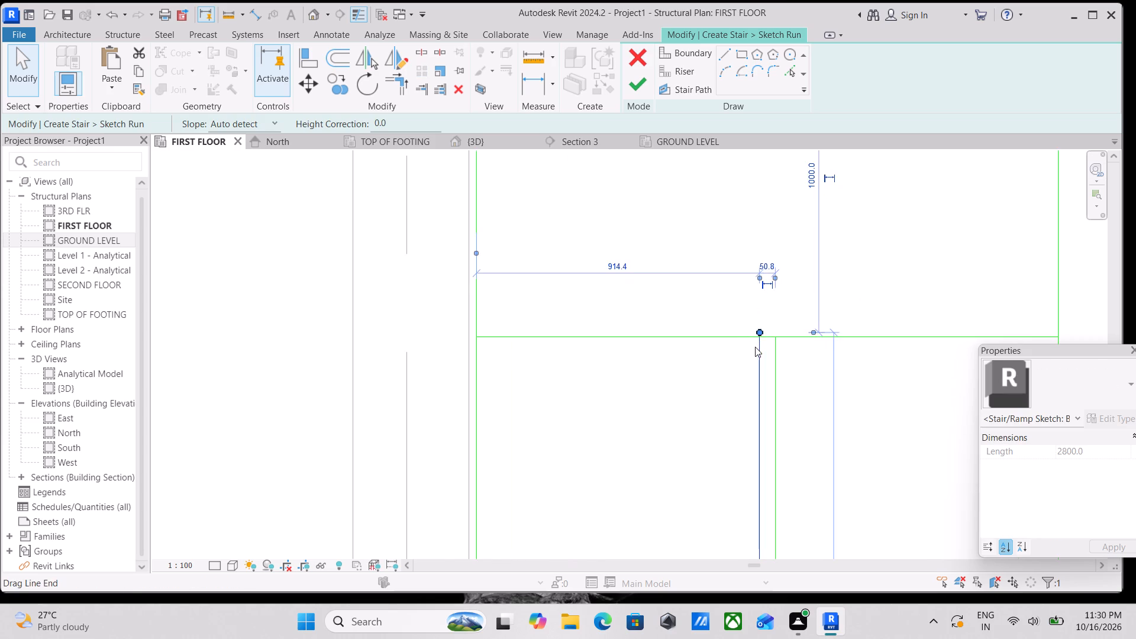
pyautogui.scroll(7, 802, 359)
pyautogui.scroll(3, 714, 315)
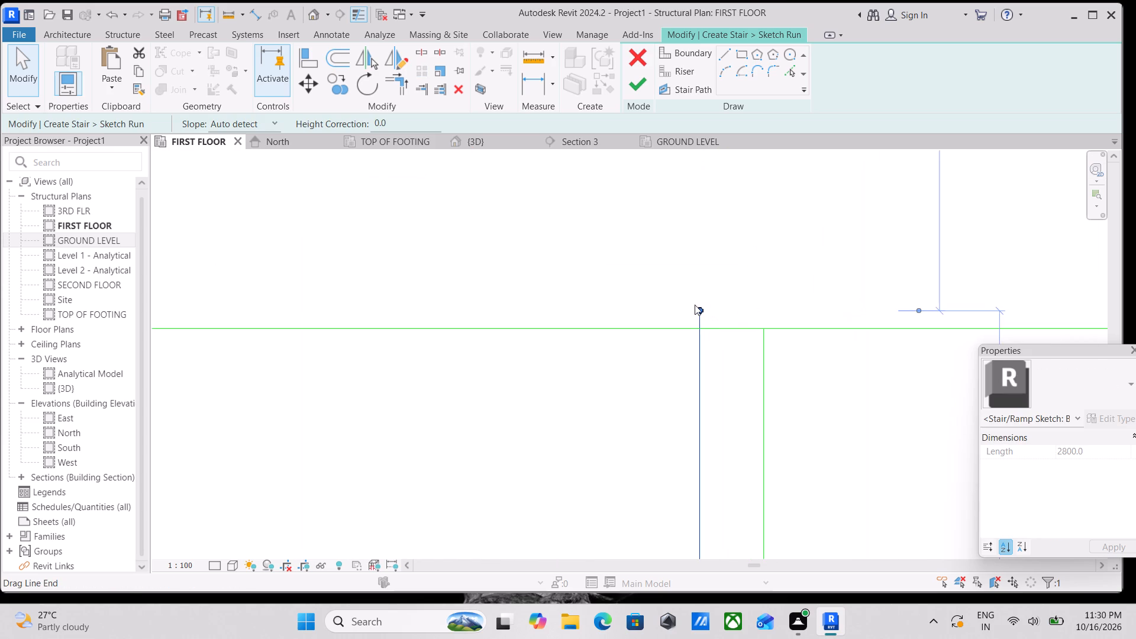
pyautogui.moveTo(699, 309); pyautogui.dragTo(698, 330)
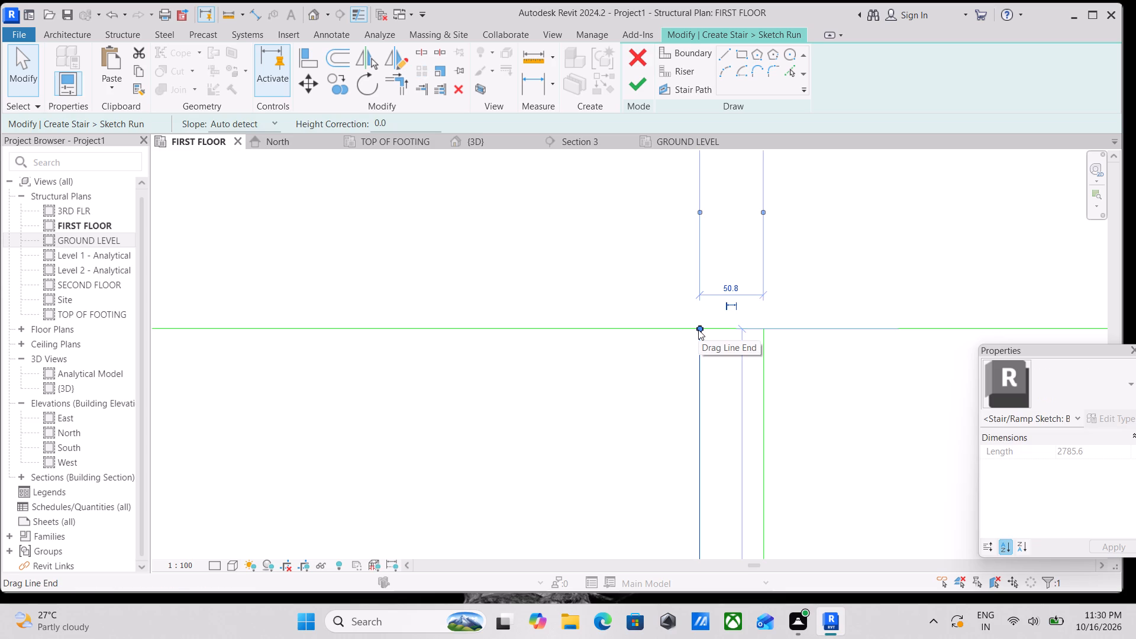
pyautogui.scroll(-1, 732, 318)
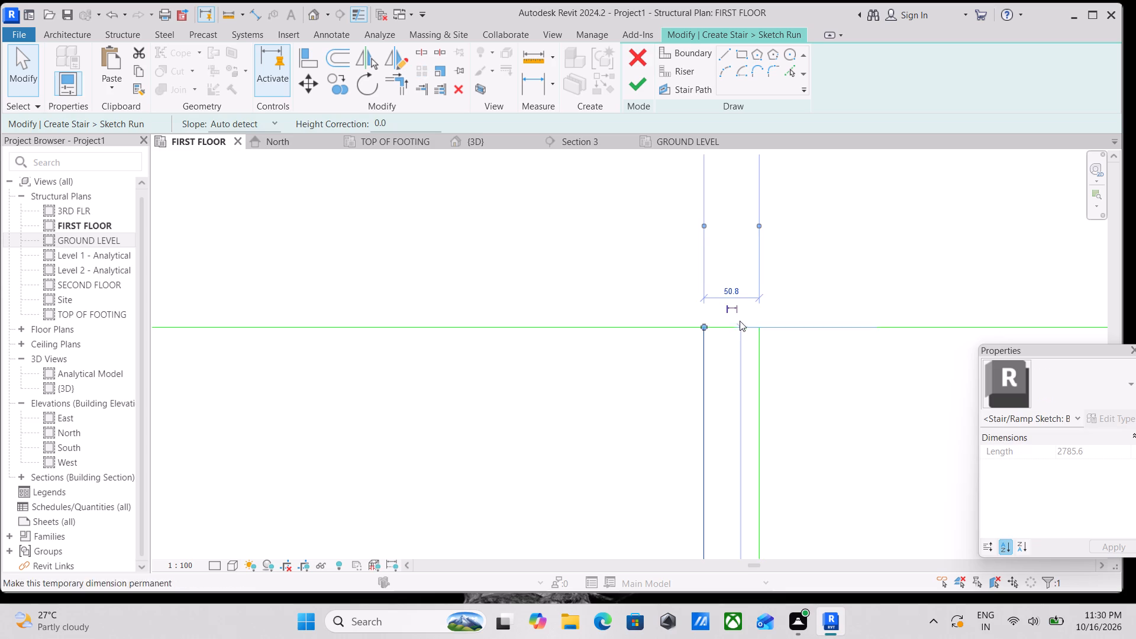
pyautogui.scroll(-1, 740, 321)
pyautogui.scroll(-7, 856, 303)
pyautogui.scroll(-5, 887, 266)
pyautogui.press('Escape')
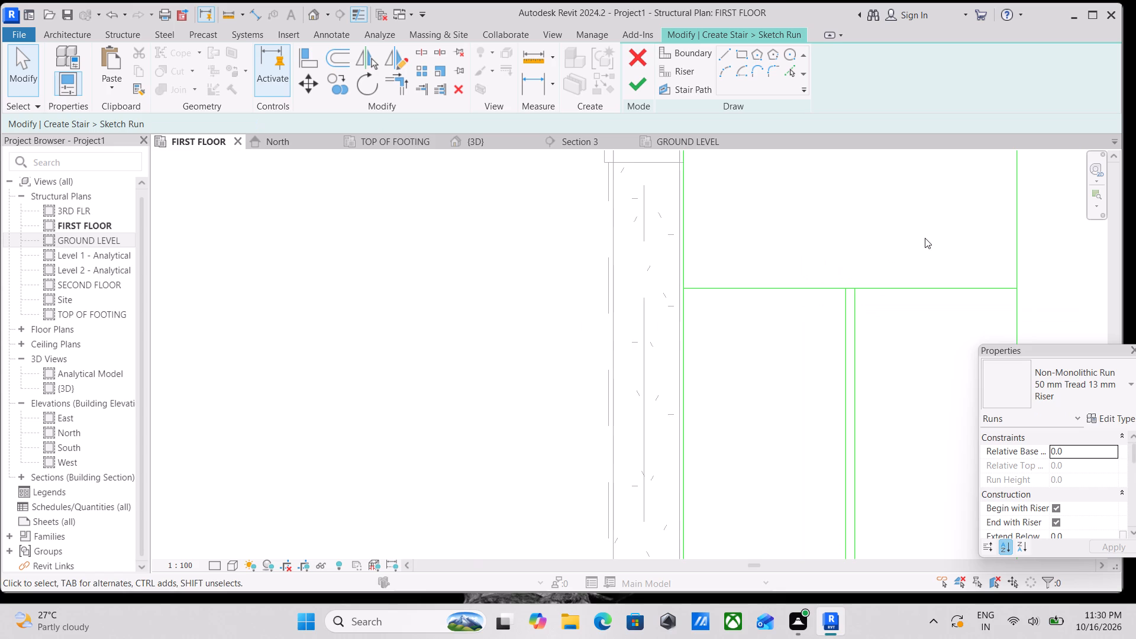
# Shorten both ends of the landing-edge line so it spans only the 2" (50.8 mm) gap between the inner boundary lines.
pyautogui.moveTo(925, 238); pyautogui.dragTo(801, 211, button='middle')
pyautogui.scroll(3, 756, 321)
pyautogui.scroll(2, 725, 245)
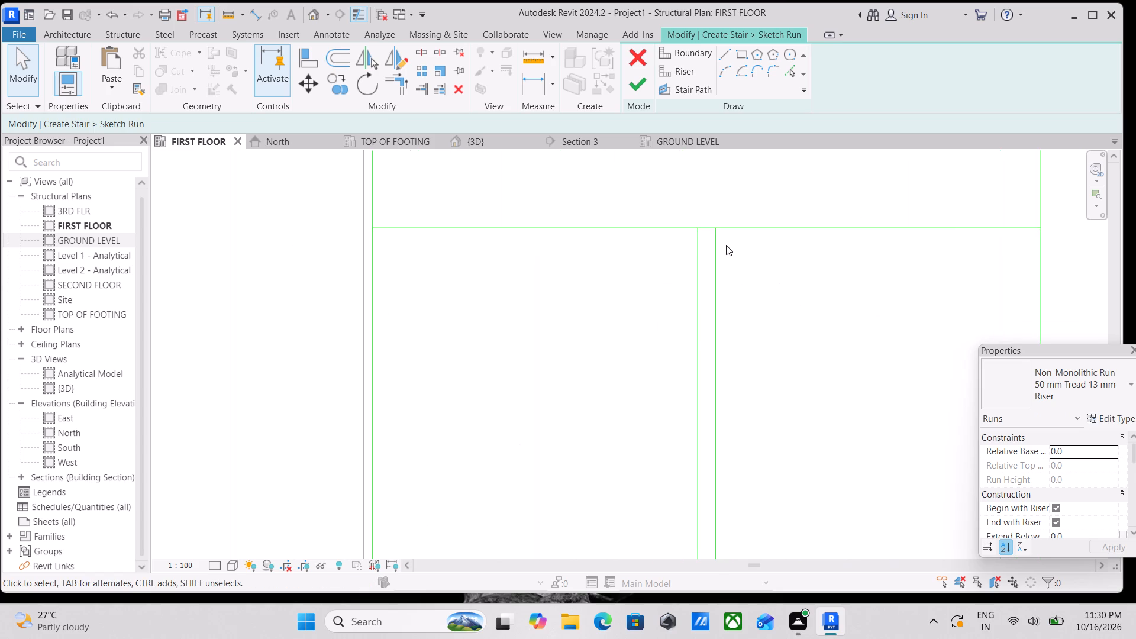
pyautogui.click(789, 226)
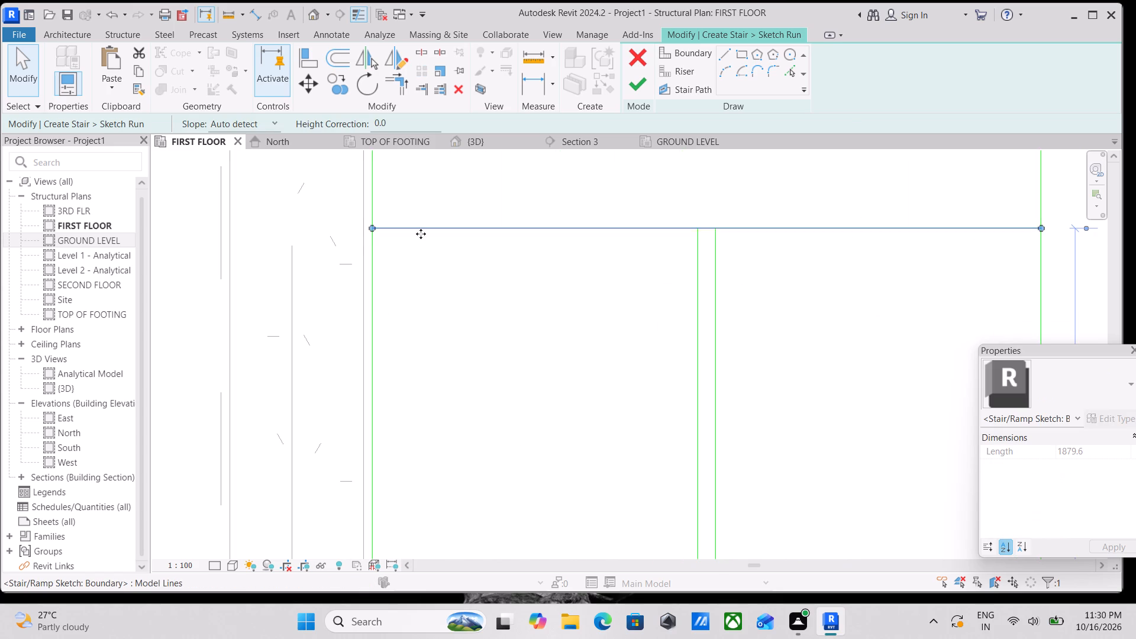
pyautogui.moveTo(372, 227); pyautogui.dragTo(693, 226)
pyautogui.click(823, 235)
pyautogui.click(829, 230)
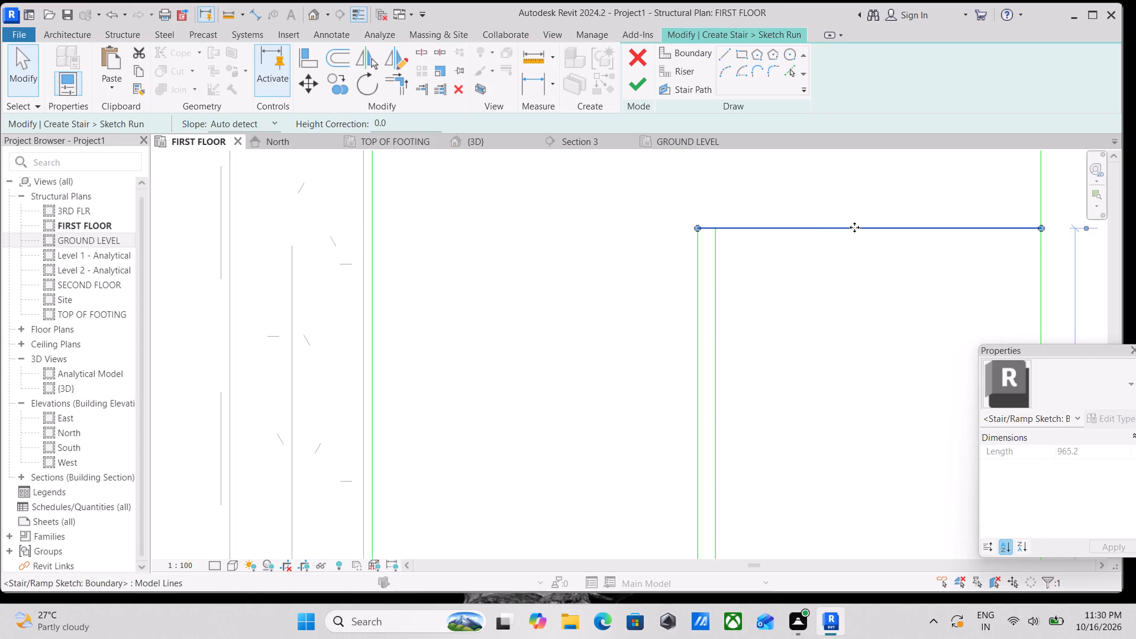
pyautogui.moveTo(1040, 225); pyautogui.dragTo(762, 234)
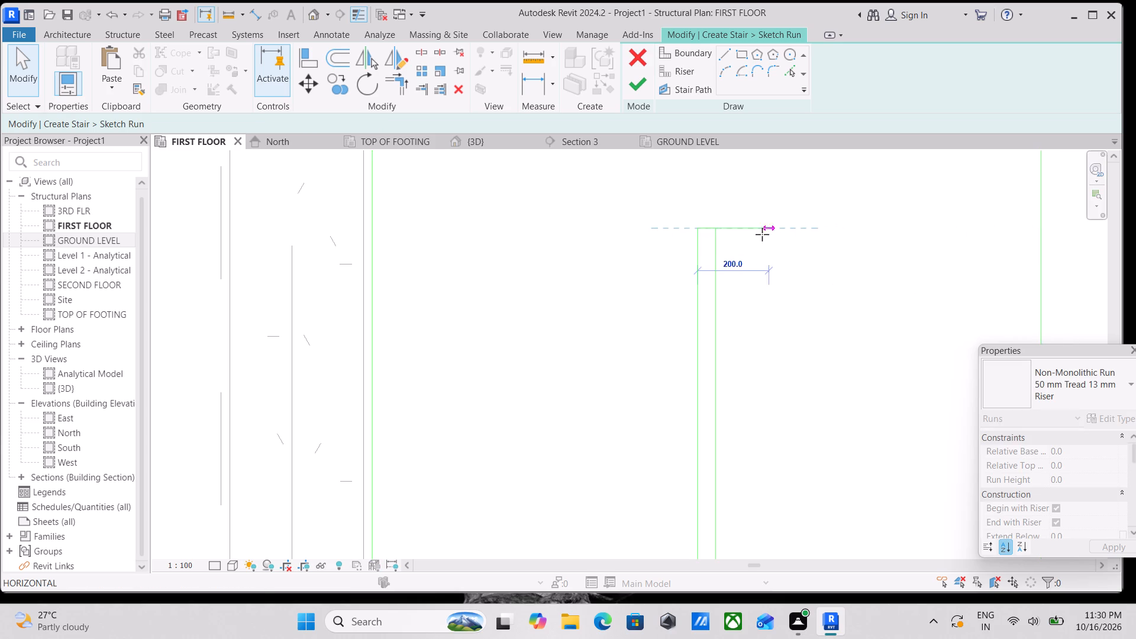
pyautogui.moveTo(762, 234); pyautogui.dragTo(720, 231)
pyautogui.scroll(-4, 783, 222)
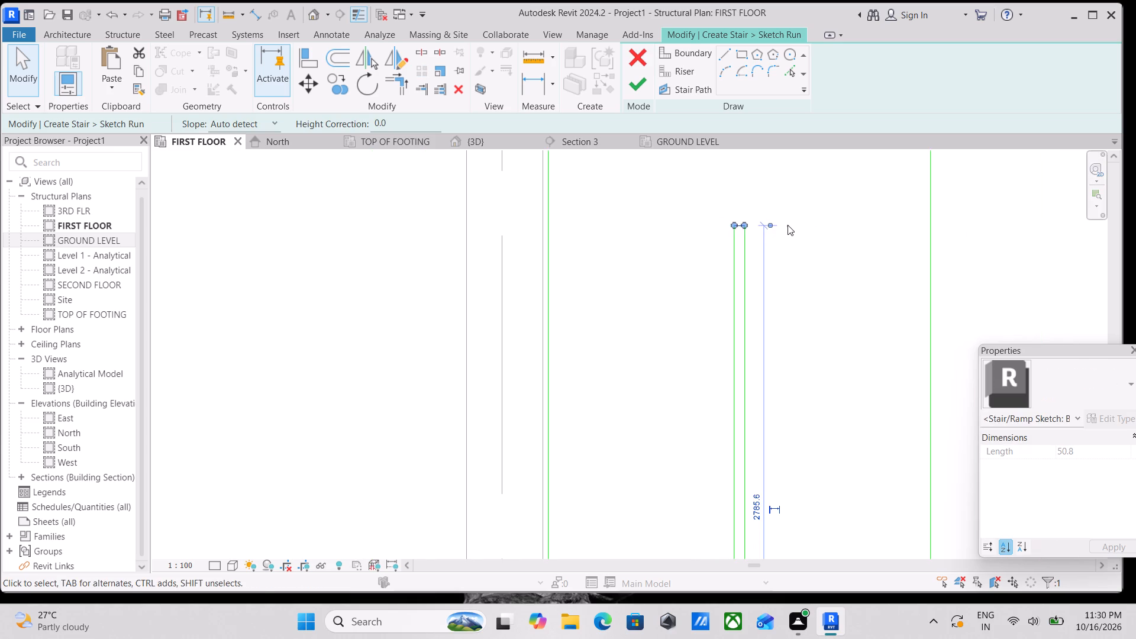
pyautogui.scroll(-3, 792, 229)
pyautogui.moveTo(792, 231); pyautogui.dragTo(803, 287, button='middle')
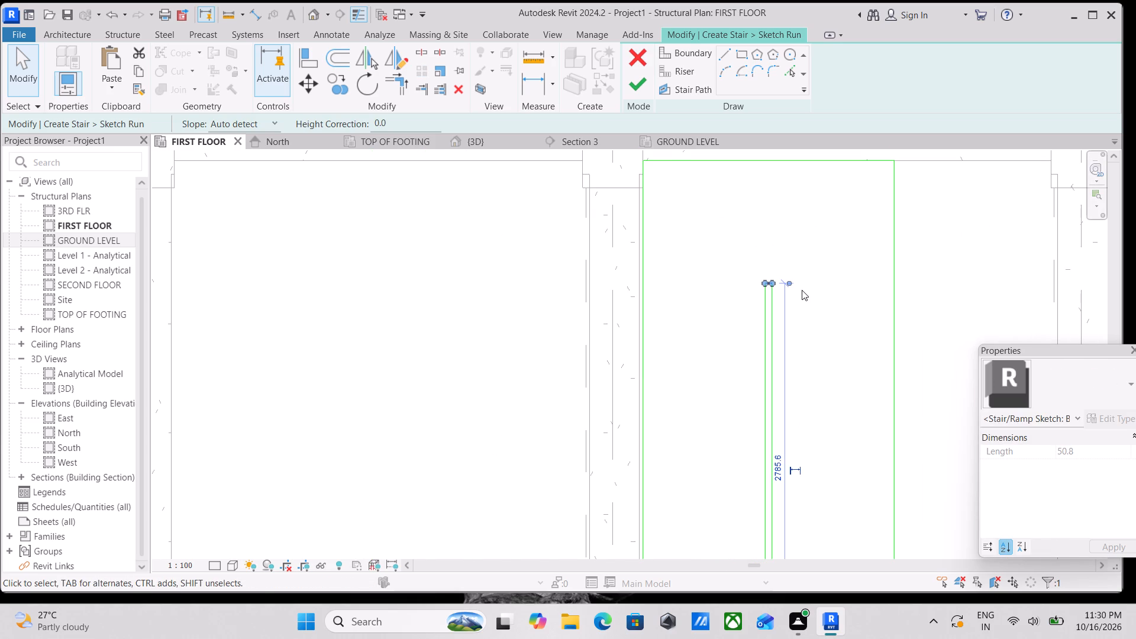
pyautogui.press('Escape')
# Shorten the south end of the grid 4 side inner boundary line, leaving the line about 2020 mm long.
pyautogui.scroll(-2, 802, 290)
pyautogui.moveTo(802, 290); pyautogui.dragTo(769, 133, button='middle')
pyautogui.scroll(2, 762, 393)
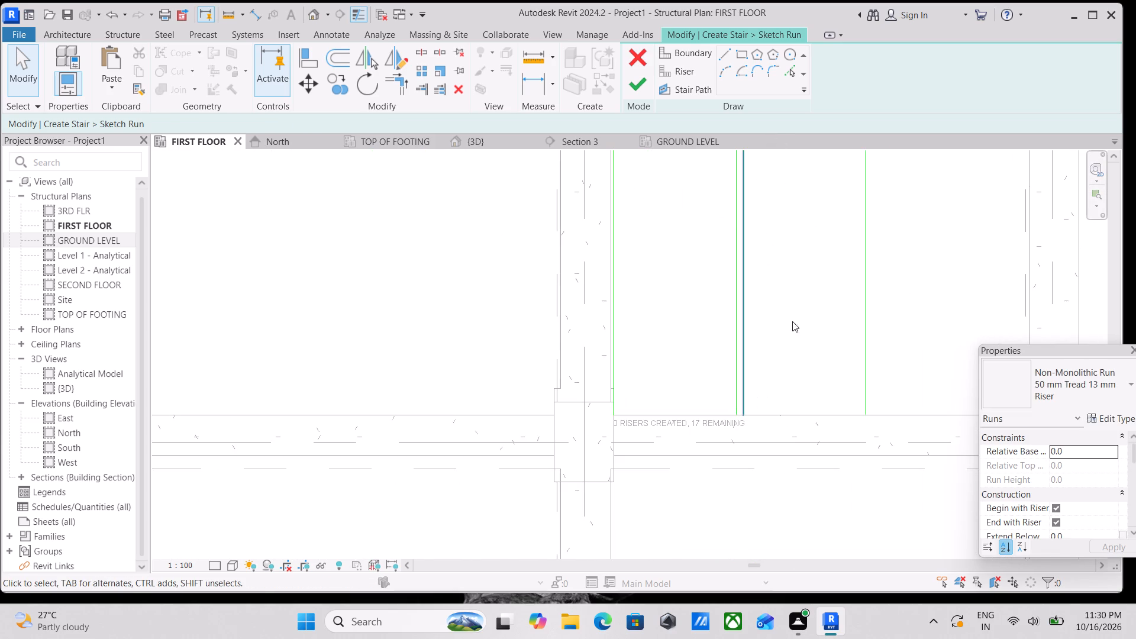
pyautogui.scroll(1, 793, 319)
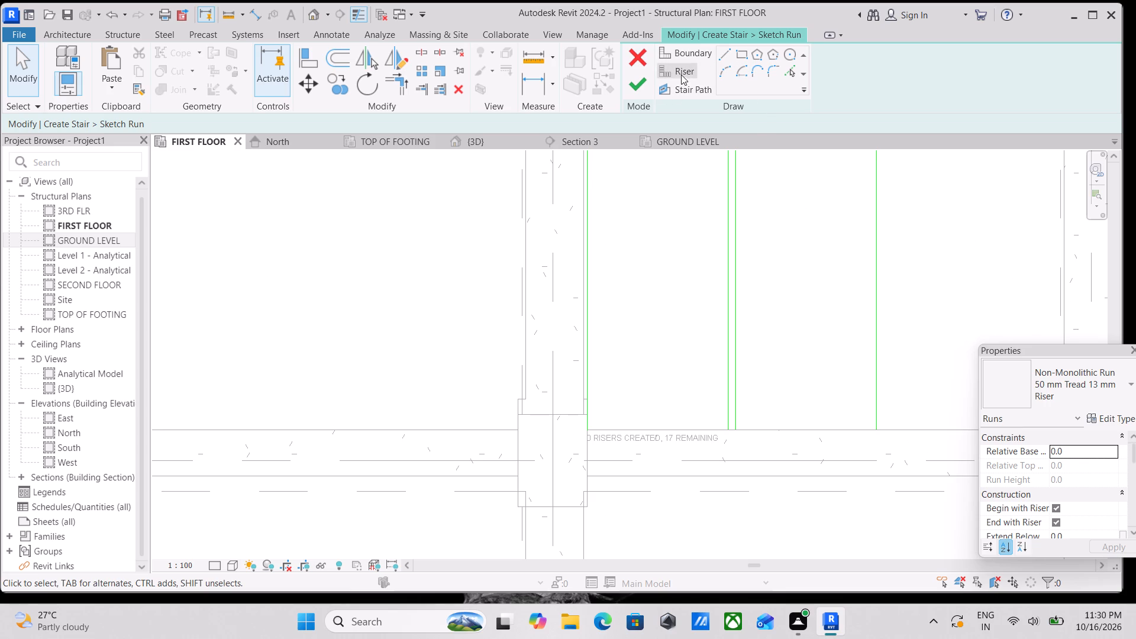
pyautogui.scroll(4, 750, 421)
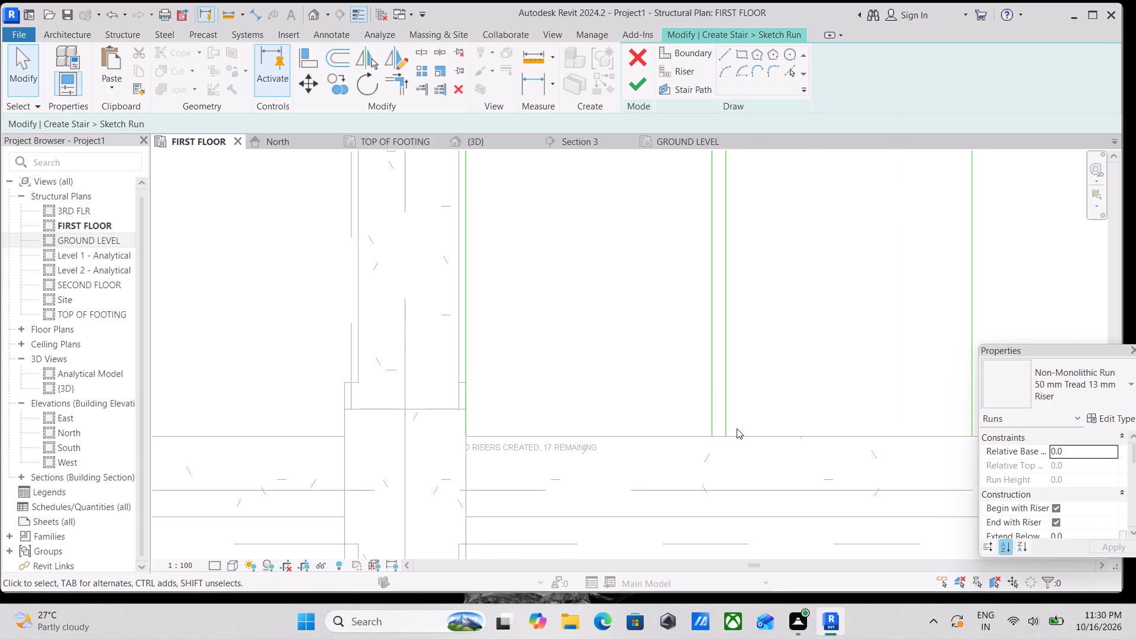
pyautogui.press('Escape')
pyautogui.click(729, 410)
pyautogui.moveTo(726, 432); pyautogui.dragTo(727, 432)
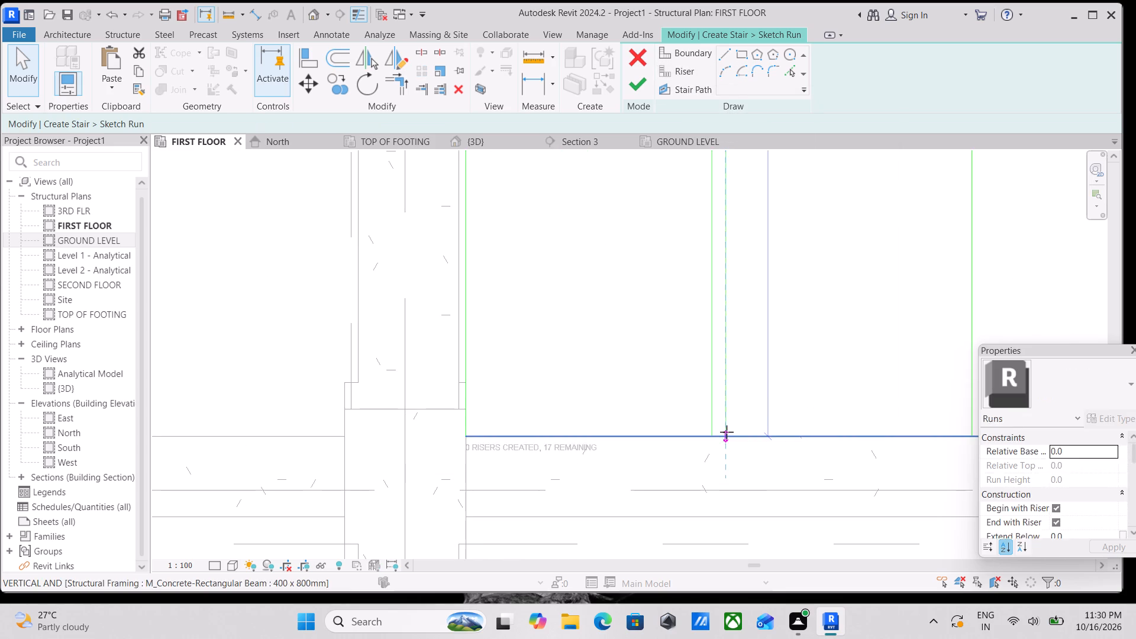
pyautogui.moveTo(727, 432); pyautogui.dragTo(732, 231)
pyautogui.scroll(-5, 741, 256)
pyautogui.moveTo(860, 264); pyautogui.dragTo(878, 385, button='middle')
pyautogui.scroll(-2, 882, 372)
pyautogui.moveTo(885, 389); pyautogui.dragTo(880, 470, button='middle')
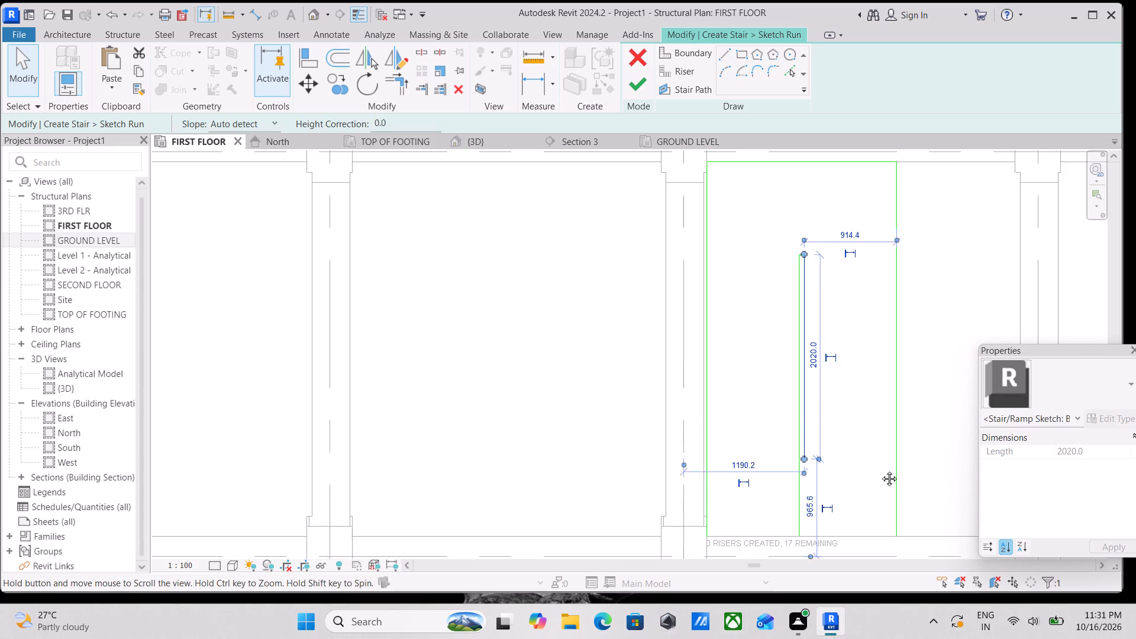
# Shorten the south end of the second flight's outer boundary line to align with the end of the adjacent inner boundary line.
pyautogui.moveTo(880, 470); pyautogui.dragTo(876, 380, button='middle')
pyautogui.press('Escape')
pyautogui.scroll(3, 873, 382)
pyautogui.click(902, 380)
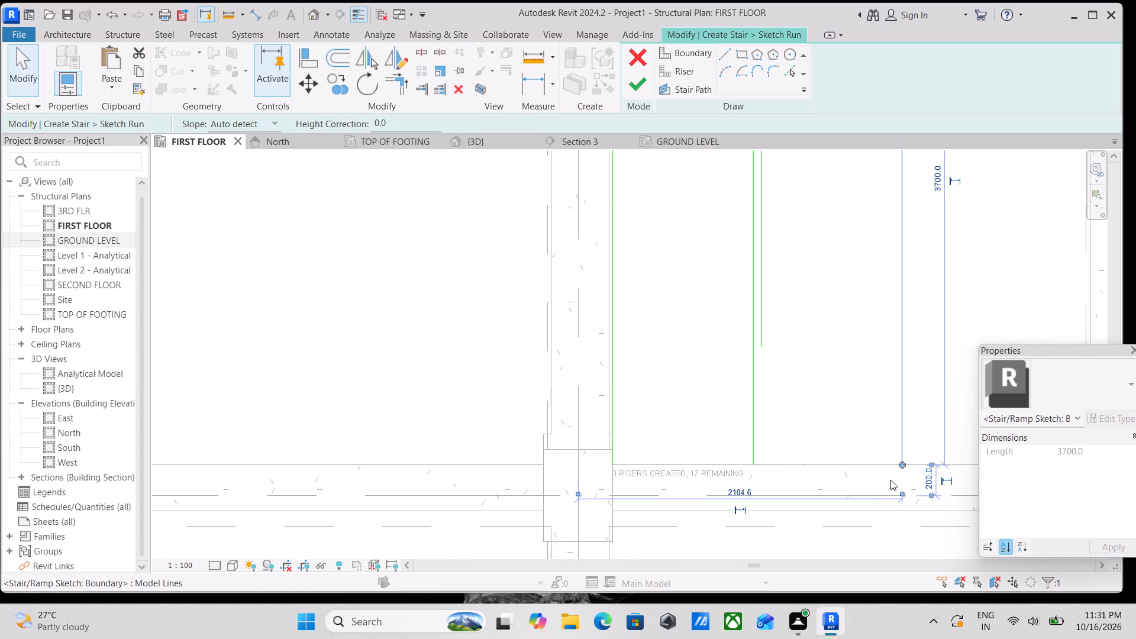
pyautogui.moveTo(901, 469); pyautogui.dragTo(900, 353)
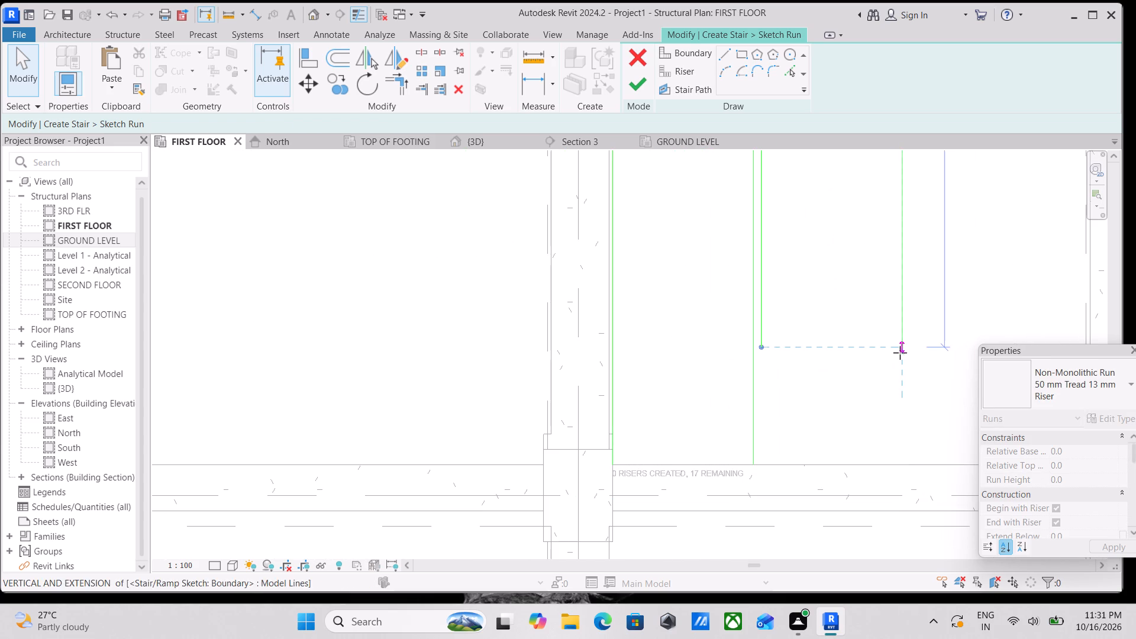
pyautogui.moveTo(900, 353); pyautogui.dragTo(903, 346)
pyautogui.press('Escape')
pyautogui.scroll(-3, 903, 346)
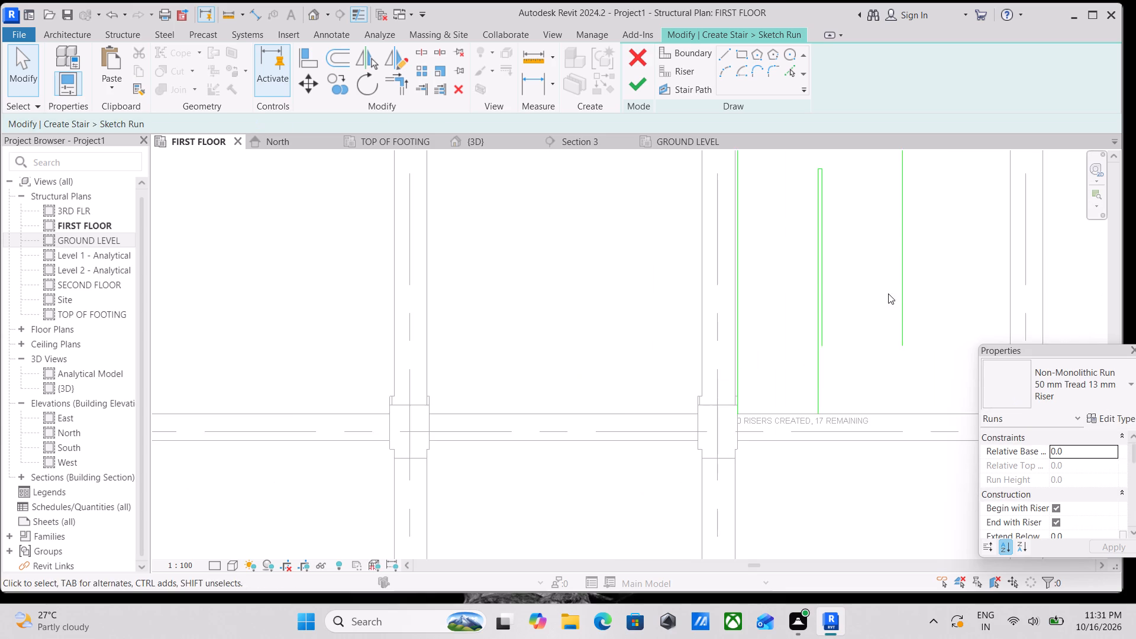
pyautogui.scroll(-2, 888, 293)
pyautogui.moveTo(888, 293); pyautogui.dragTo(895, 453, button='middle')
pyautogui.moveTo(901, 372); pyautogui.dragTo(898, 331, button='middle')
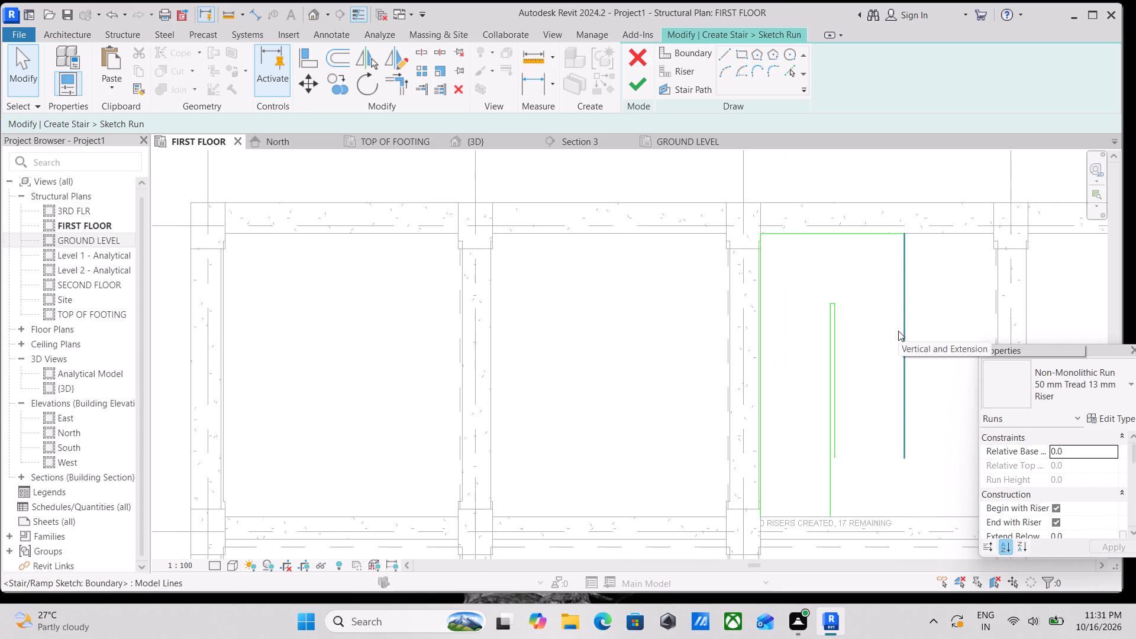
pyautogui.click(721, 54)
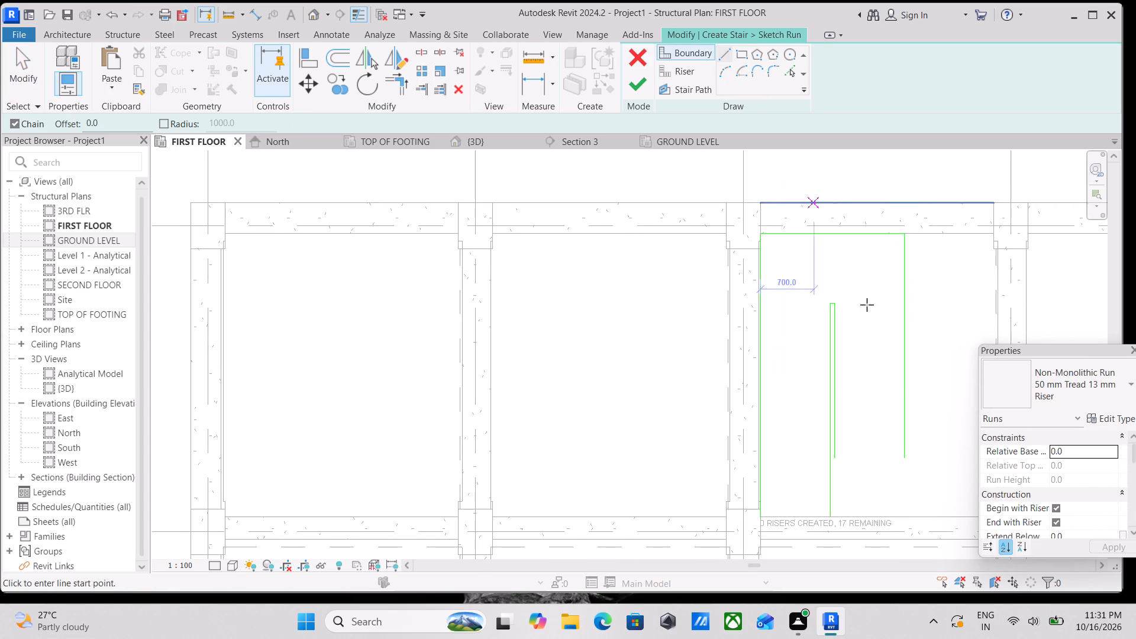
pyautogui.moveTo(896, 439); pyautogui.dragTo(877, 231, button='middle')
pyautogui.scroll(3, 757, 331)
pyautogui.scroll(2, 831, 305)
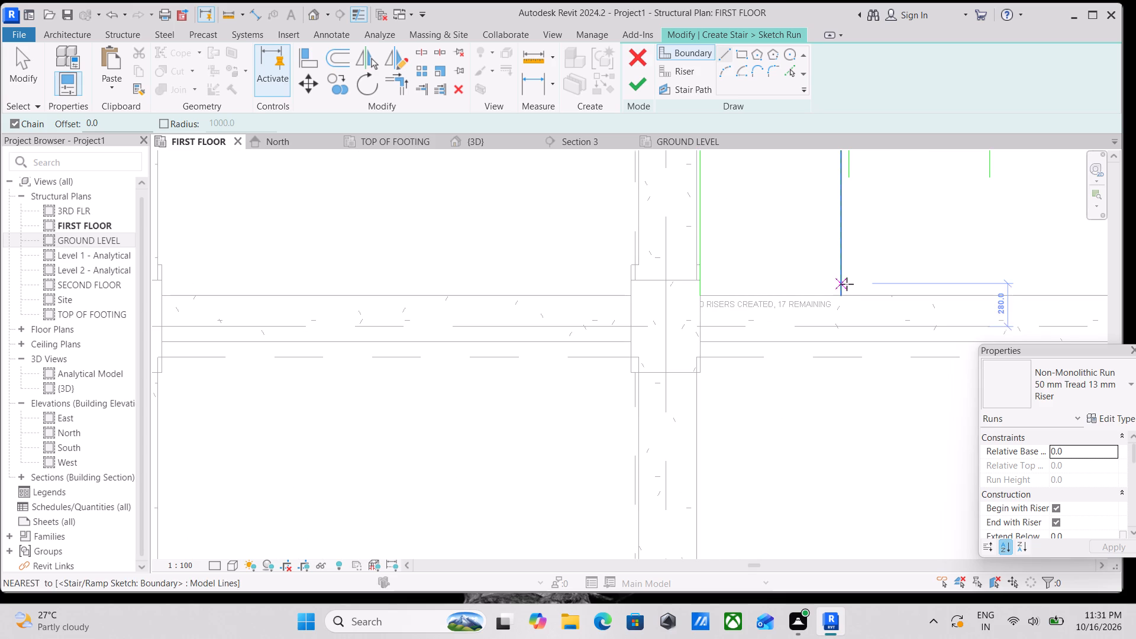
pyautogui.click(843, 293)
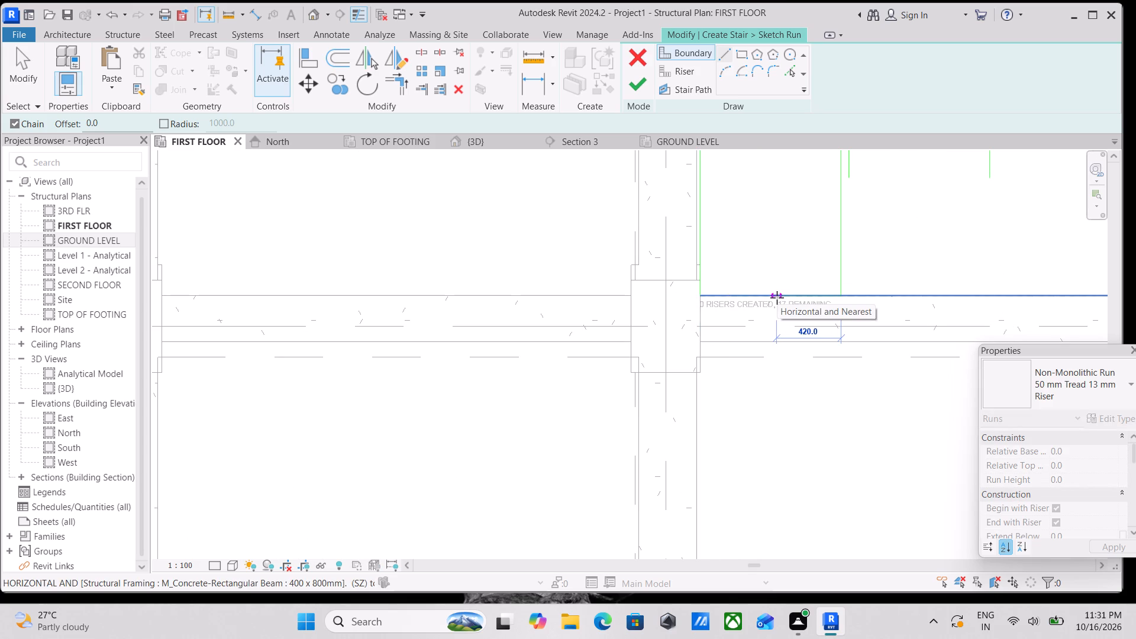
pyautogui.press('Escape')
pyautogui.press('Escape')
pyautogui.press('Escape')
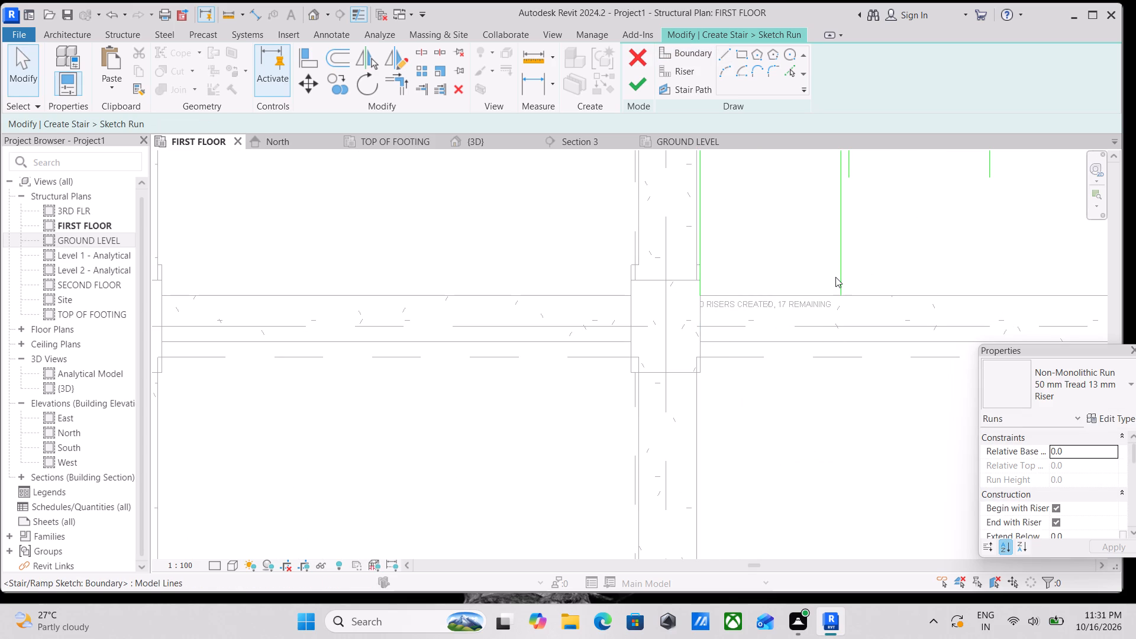
# Shorten the south end of the grid 3 side inner boundary line, leaving the line about 2480 mm long.
pyautogui.click(840, 276)
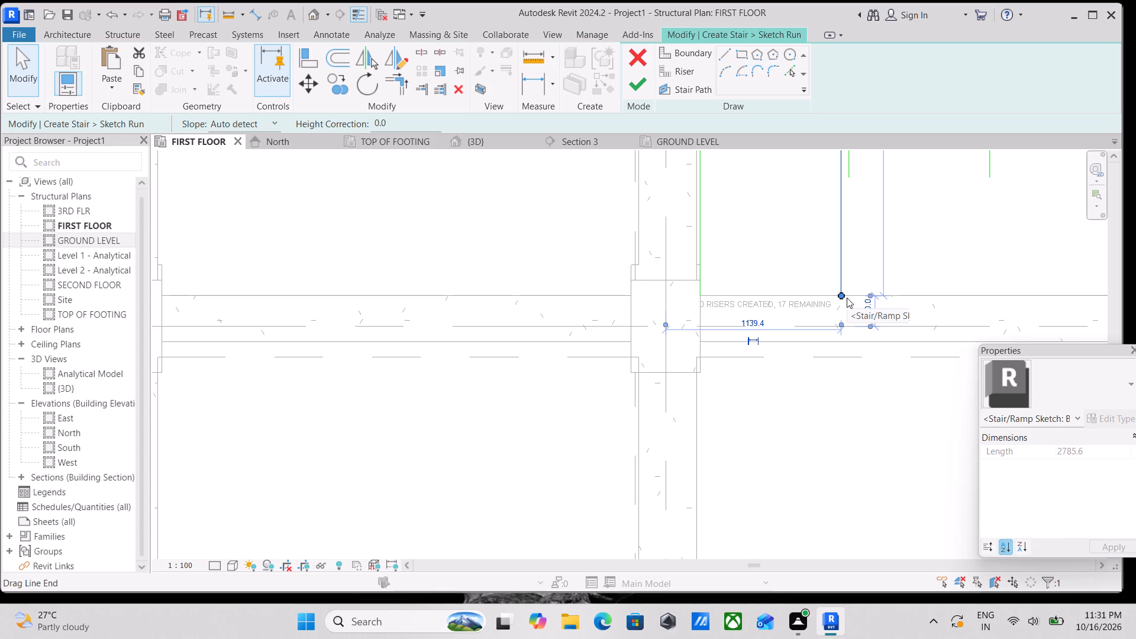
pyautogui.moveTo(841, 294); pyautogui.dragTo(841, 290)
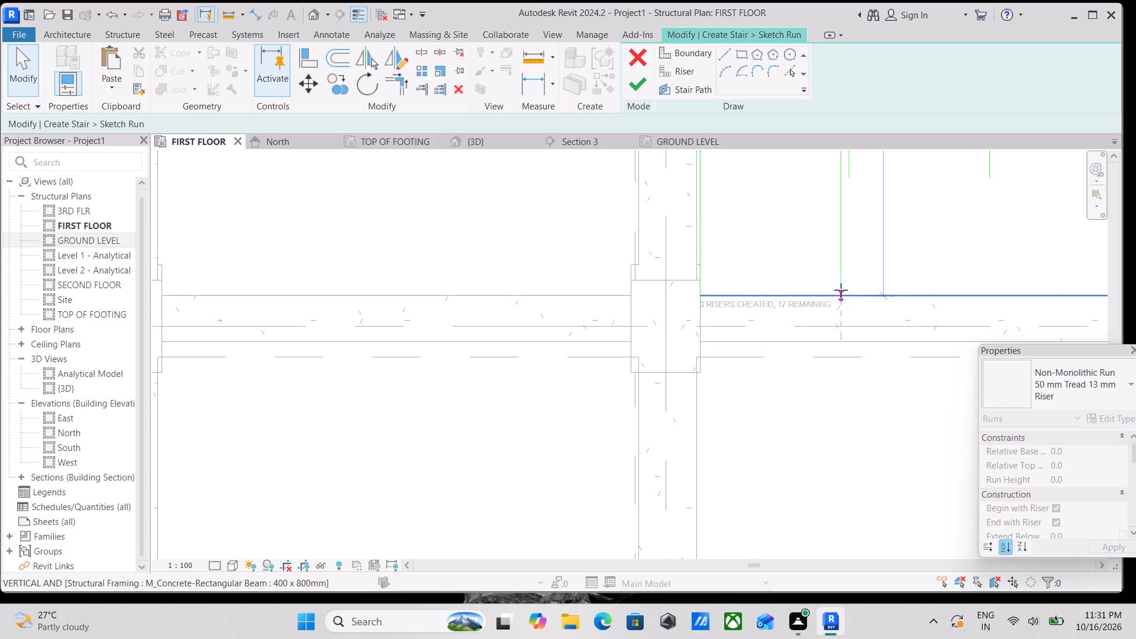
pyautogui.moveTo(841, 290); pyautogui.dragTo(842, 250)
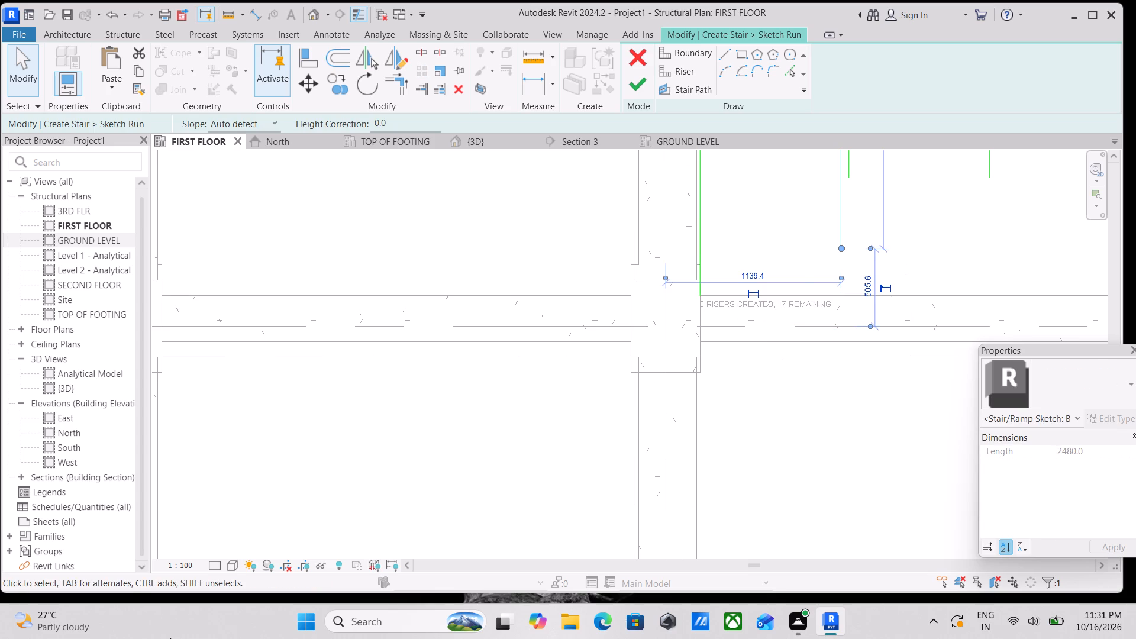
pyautogui.scroll(2, 170, 638)
pyautogui.scroll(2, 205, 577)
pyautogui.press('Escape')
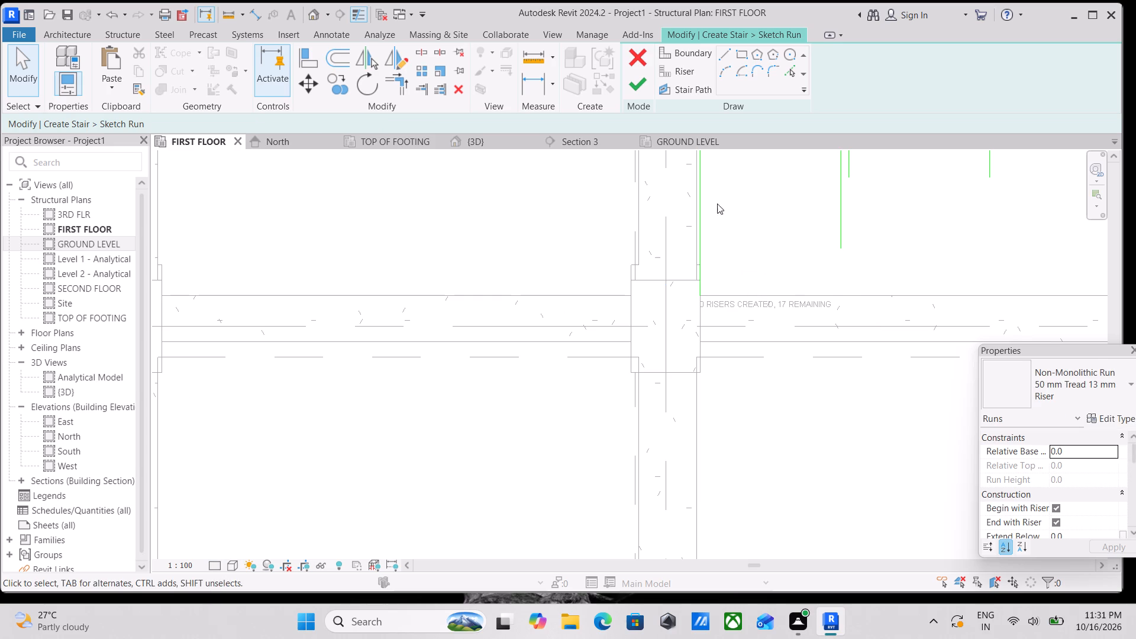
# Shorten the south end of the first flight's outer boundary line to align with its inner boundary, leaving it about 3394 mm long.
pyautogui.scroll(3, 714, 192)
pyautogui.click(698, 254)
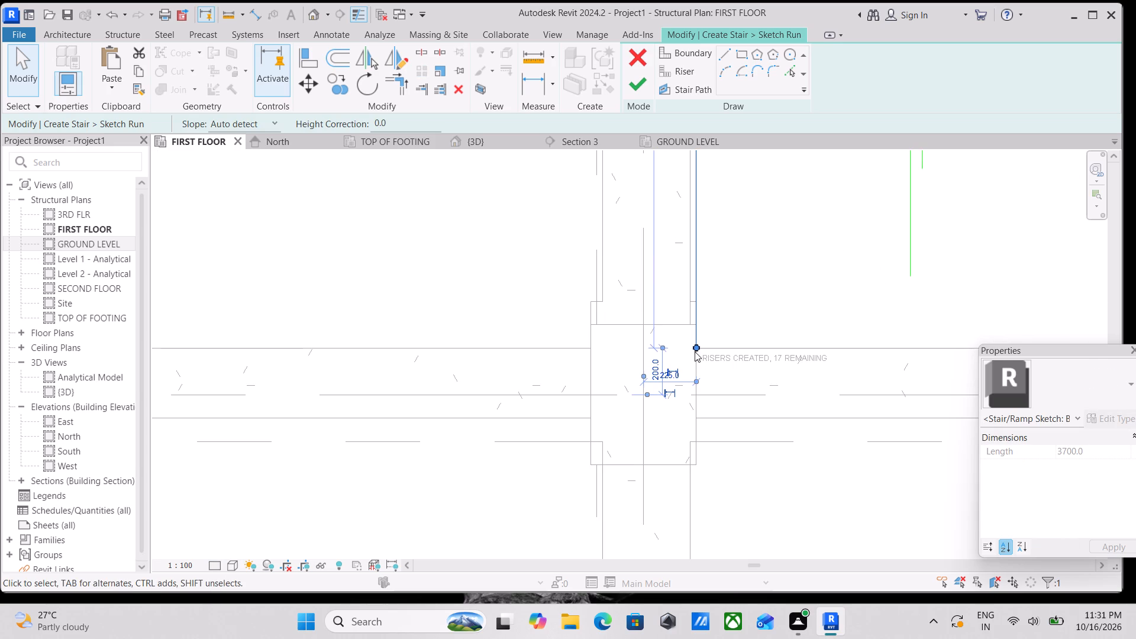
pyautogui.moveTo(696, 343); pyautogui.dragTo(712, 274)
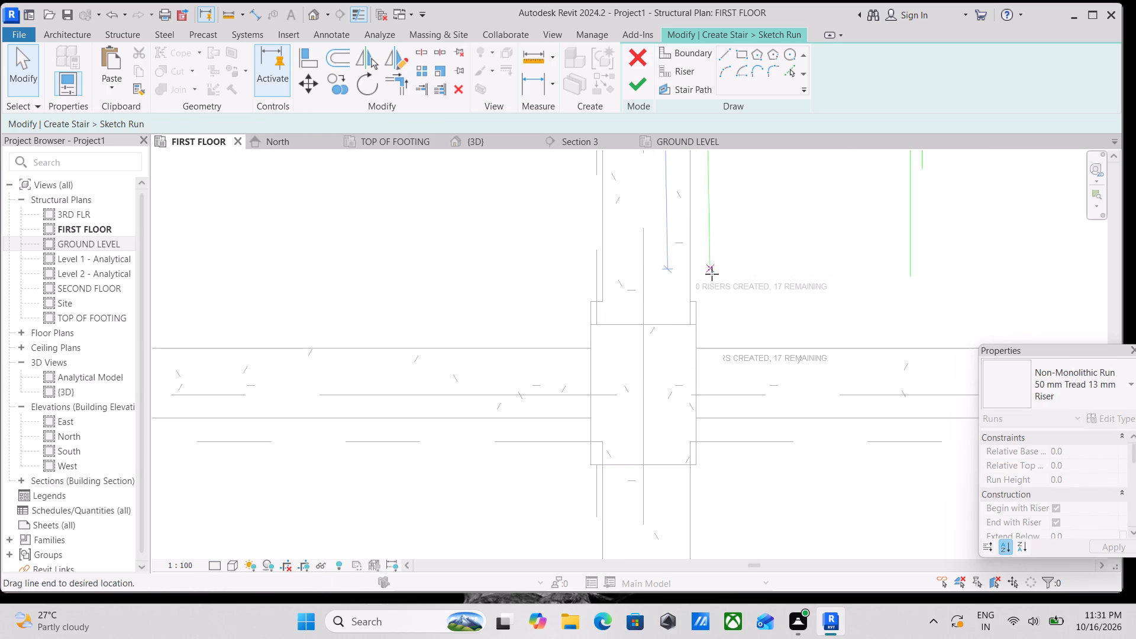
pyautogui.moveTo(712, 274); pyautogui.dragTo(701, 282)
pyautogui.scroll(-3, 737, 223)
pyautogui.moveTo(737, 223); pyautogui.dragTo(701, 307, button='middle')
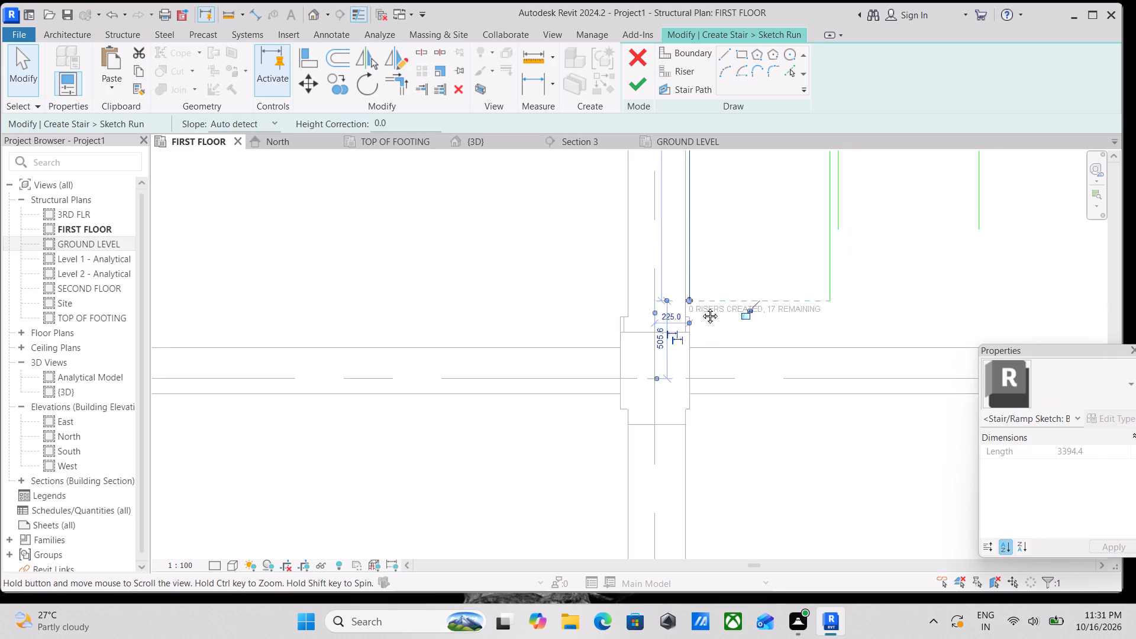
pyautogui.moveTo(701, 307); pyautogui.dragTo(703, 335, button='middle')
pyautogui.scroll(-2, 708, 333)
pyautogui.moveTo(707, 335); pyautogui.dragTo(701, 359, button='middle')
pyautogui.press('Escape')
# Draw the first riser line across the south end of the first flight, between its inner and outer boundary lines.
pyautogui.scroll(-1, 725, 295)
pyautogui.moveTo(725, 295); pyautogui.dragTo(727, 357, button='middle')
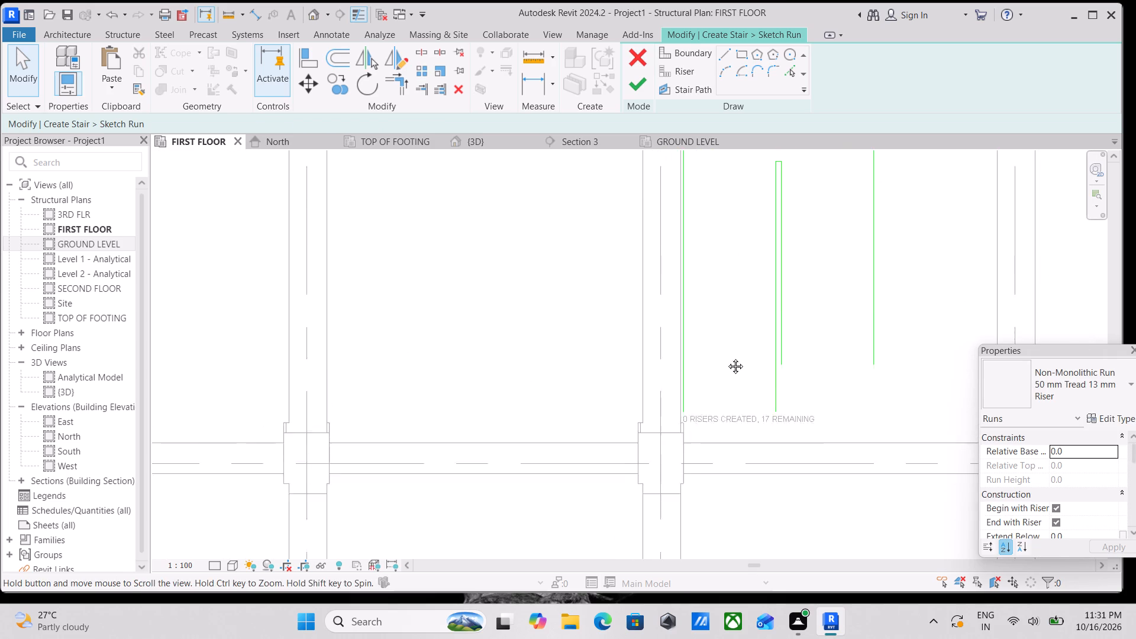
pyautogui.moveTo(727, 357); pyautogui.dragTo(734, 406, button='middle')
pyautogui.moveTo(744, 342); pyautogui.dragTo(738, 285, button='middle')
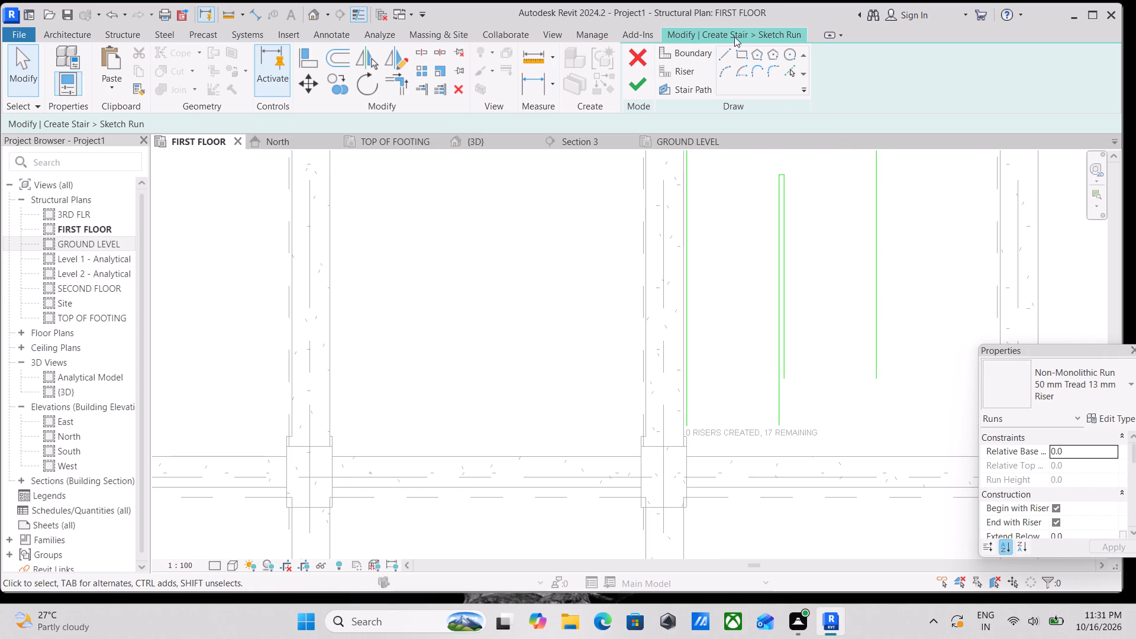
pyautogui.click(680, 66)
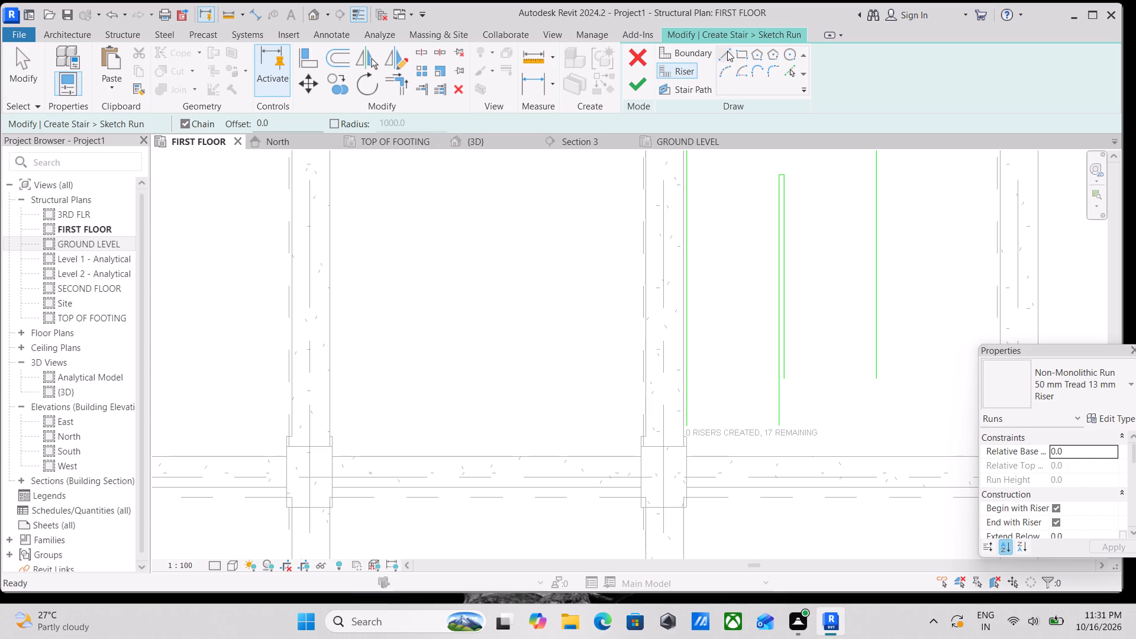
pyautogui.click(727, 51)
pyautogui.scroll(4, 748, 414)
pyautogui.moveTo(788, 350); pyautogui.dragTo(797, 301, button='middle')
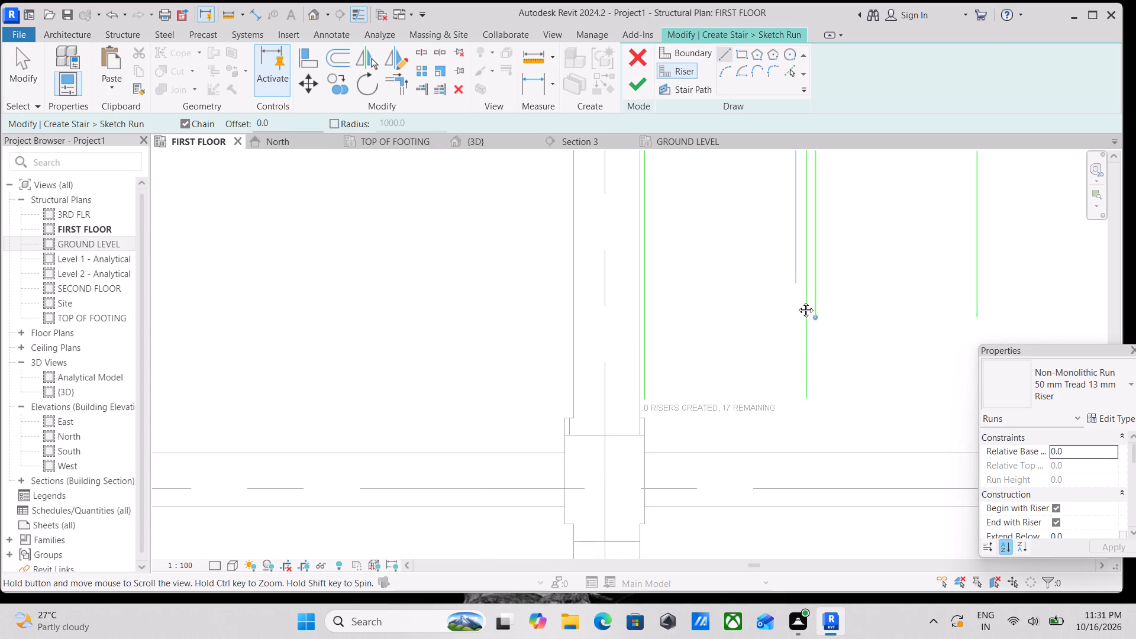
pyautogui.moveTo(797, 301); pyautogui.dragTo(797, 288, button='middle')
pyautogui.click(804, 367)
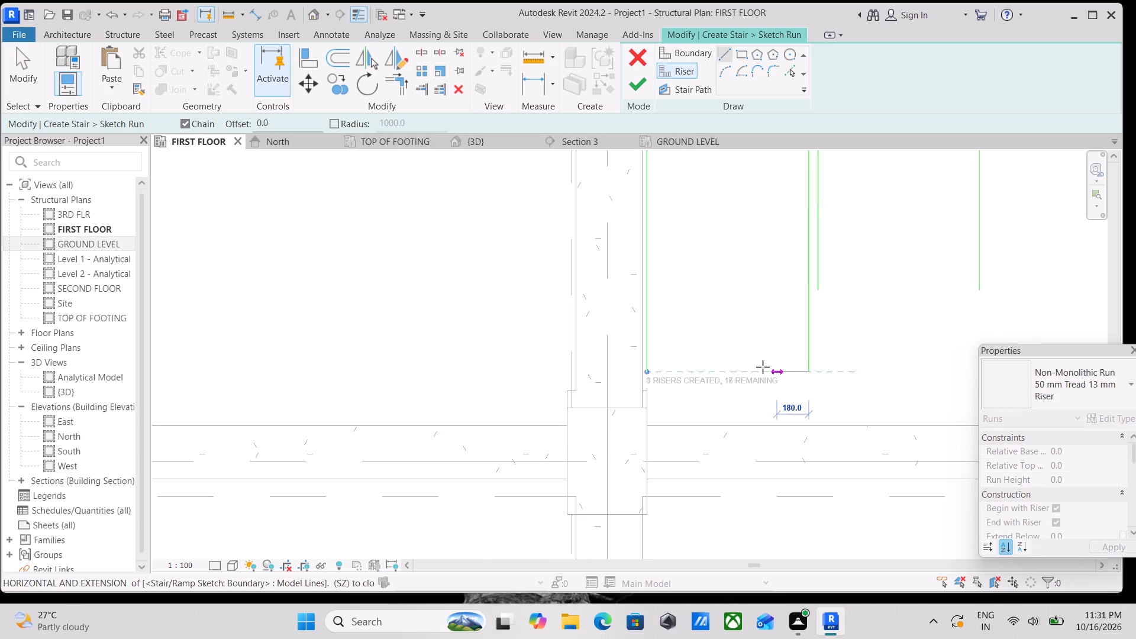
pyautogui.click(646, 372)
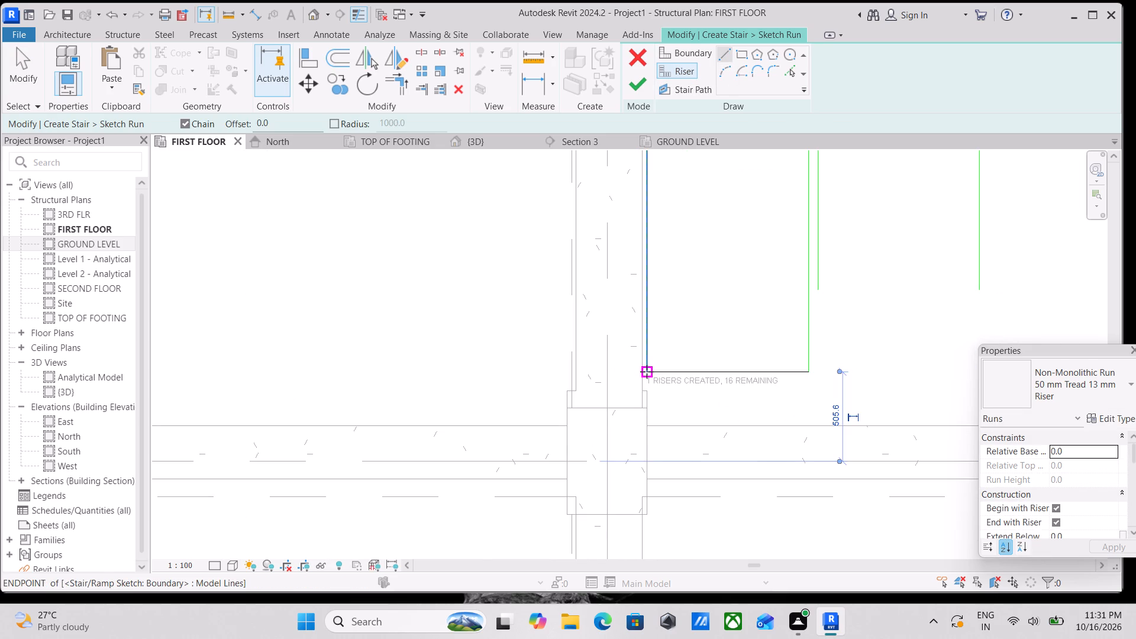
pyautogui.press('Escape')
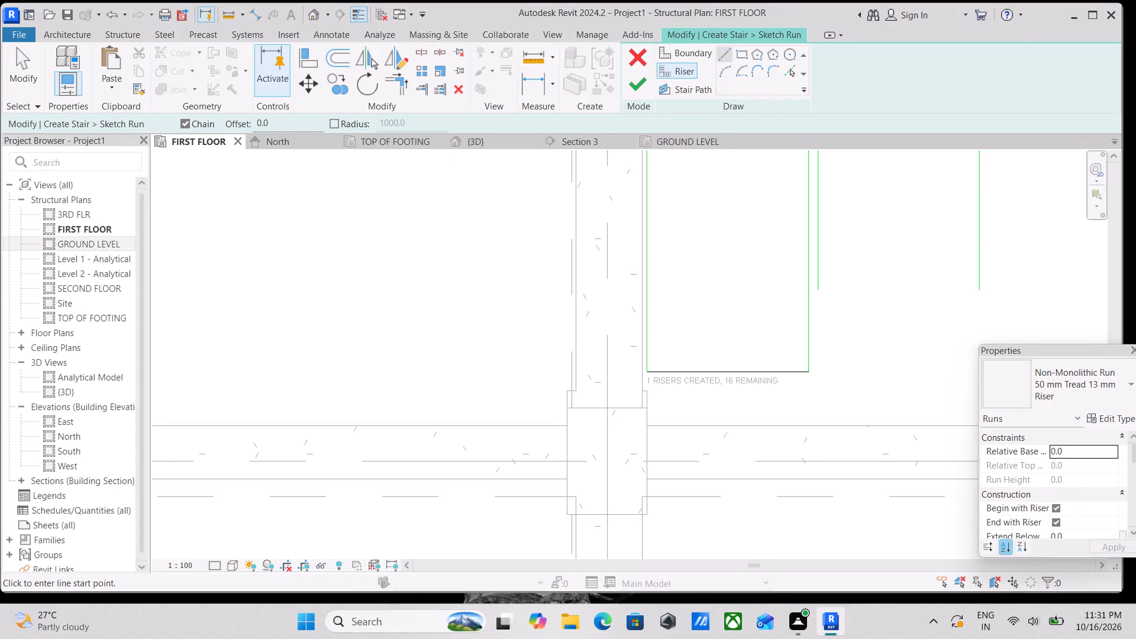
# Offset the first riser northward at 1' (304.8 mm) spacing using Pick Lines, adding eight more risers up the first flight.
pyautogui.moveTo(300, 121); pyautogui.dragTo(247, 123)
pyautogui.write("1'")
pyautogui.press('Return')
pyautogui.click(790, 75)
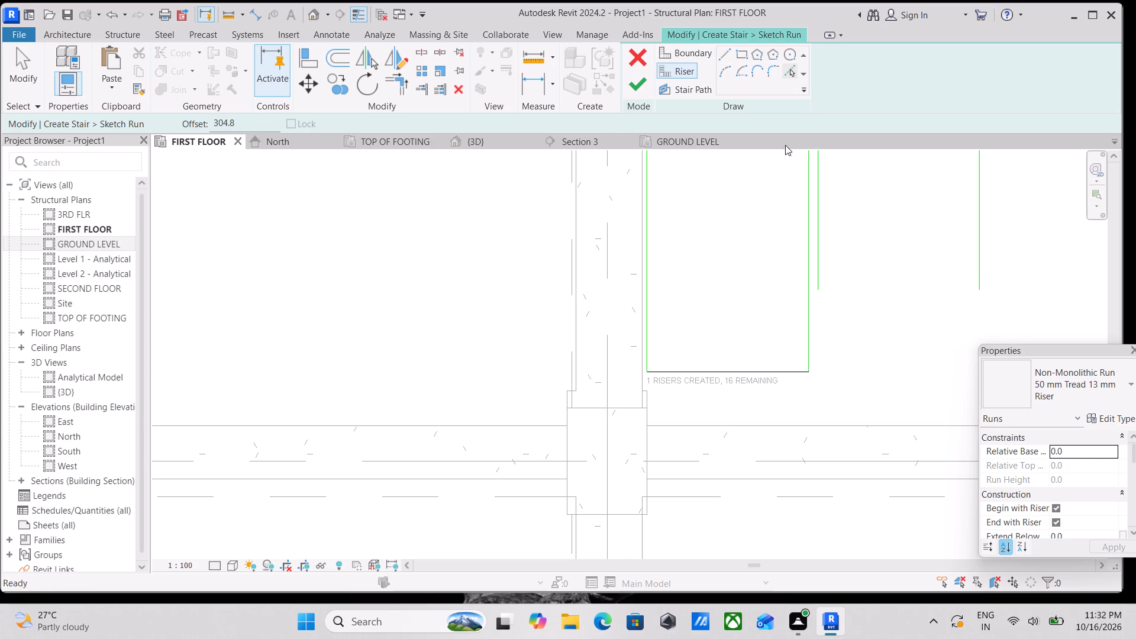
pyautogui.click(725, 370)
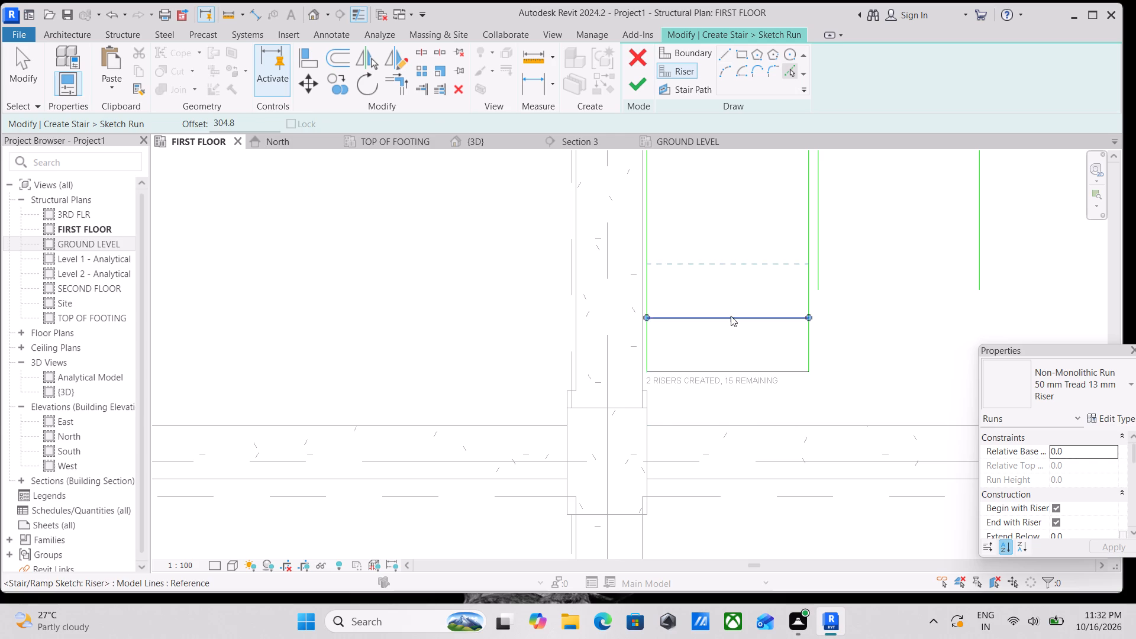
pyautogui.click(731, 316)
pyautogui.click(728, 261)
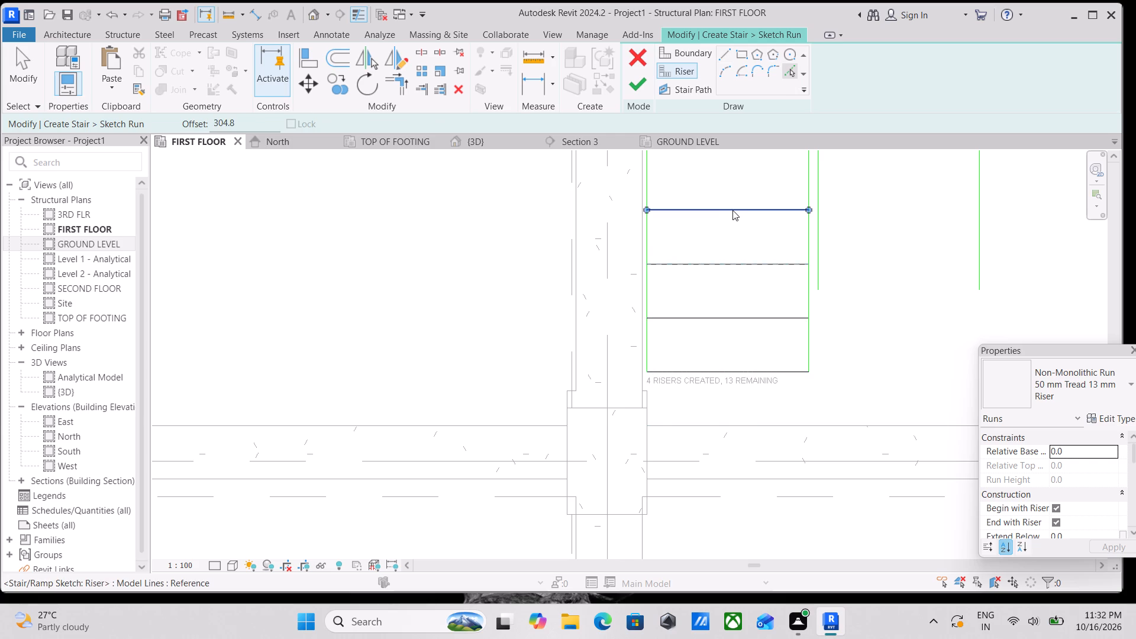
pyautogui.click(732, 208)
pyautogui.moveTo(738, 219); pyautogui.dragTo(760, 461, button='middle')
pyautogui.click(751, 388)
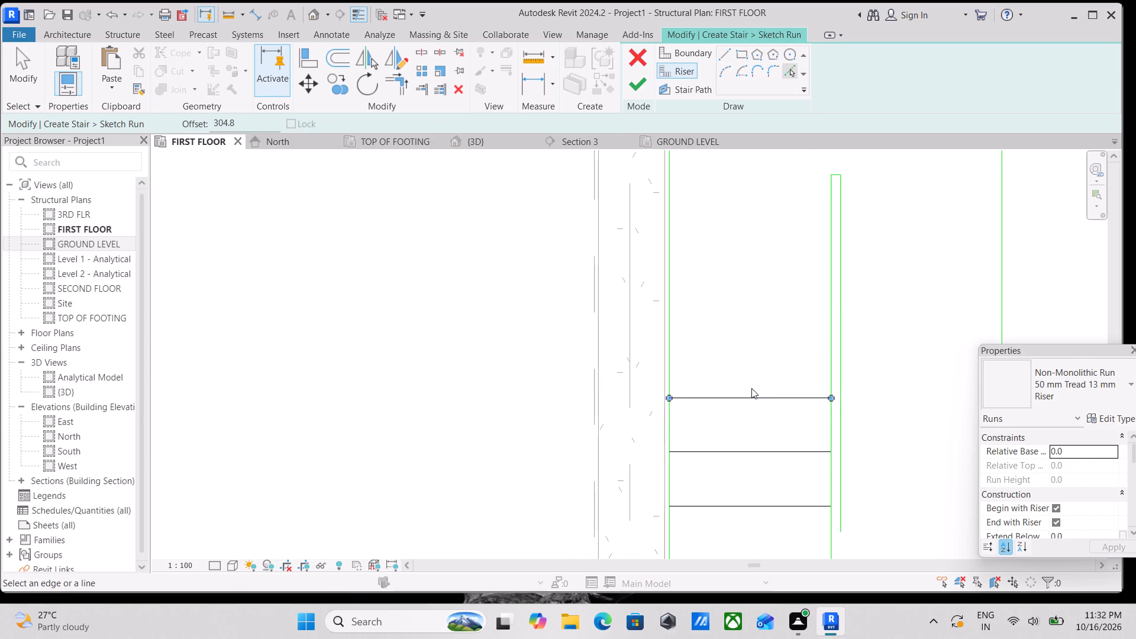
pyautogui.click(753, 395)
pyautogui.click(751, 339)
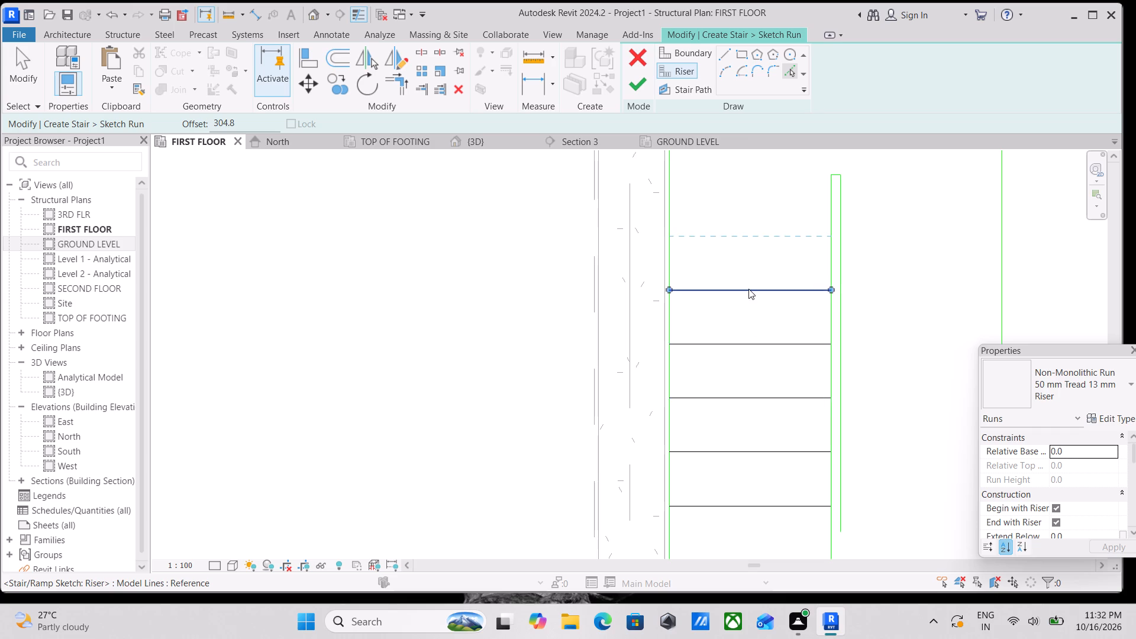
pyautogui.click(748, 289)
pyautogui.click(750, 235)
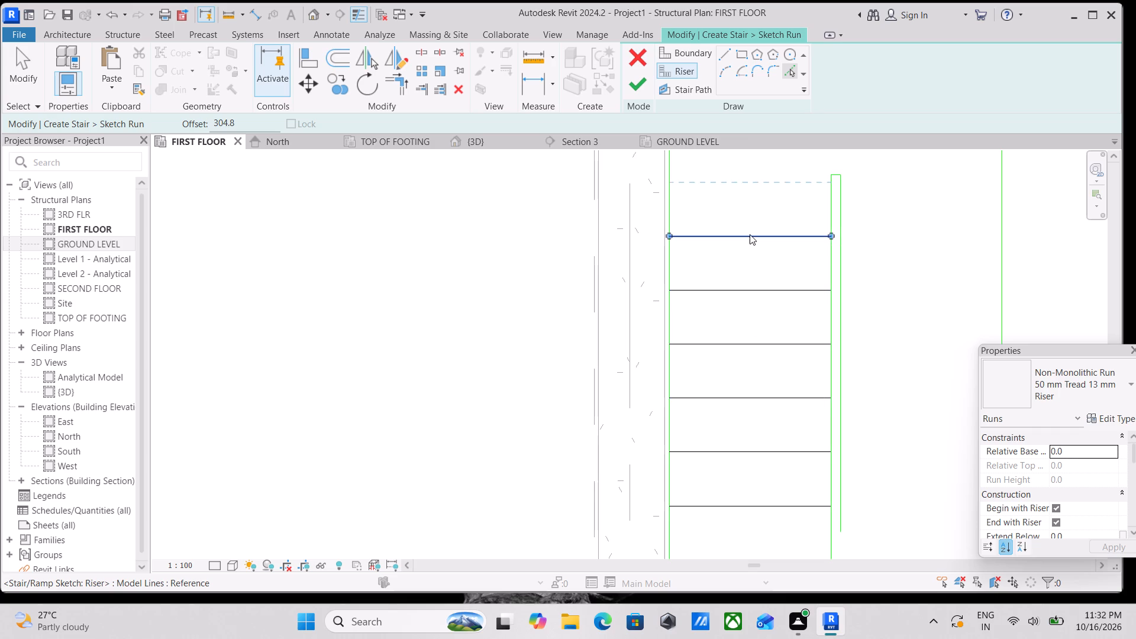
pyautogui.moveTo(941, 242); pyautogui.dragTo(773, 247, button='middle')
pyautogui.scroll(-1, 780, 256)
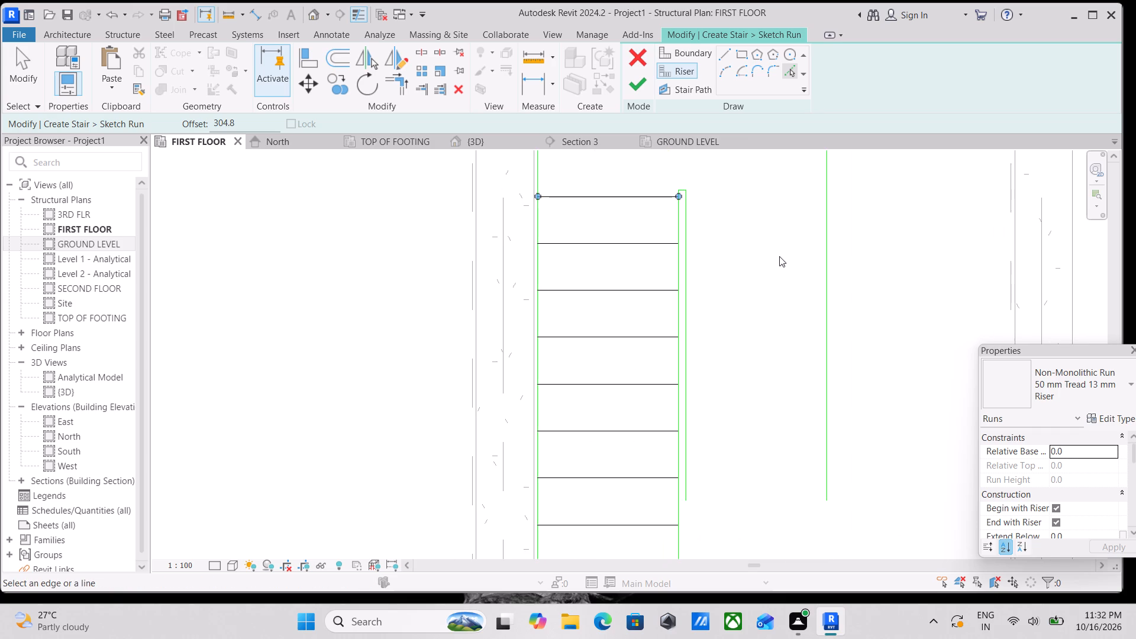
pyautogui.scroll(-2, 779, 256)
pyautogui.middleClick(779, 256)
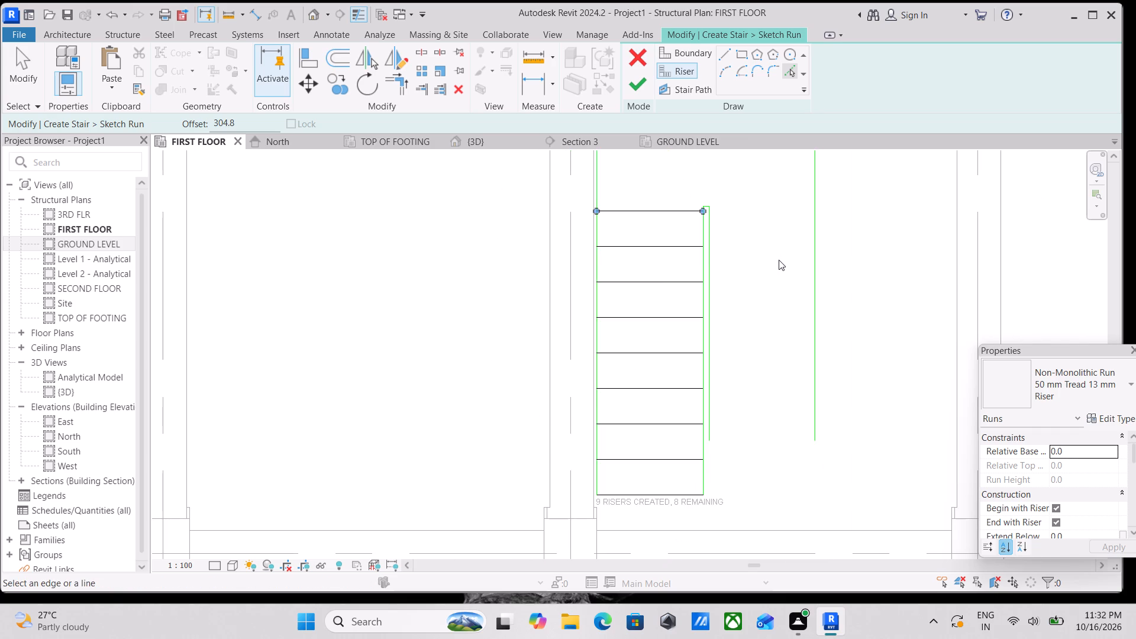
pyautogui.scroll(1, 779, 282)
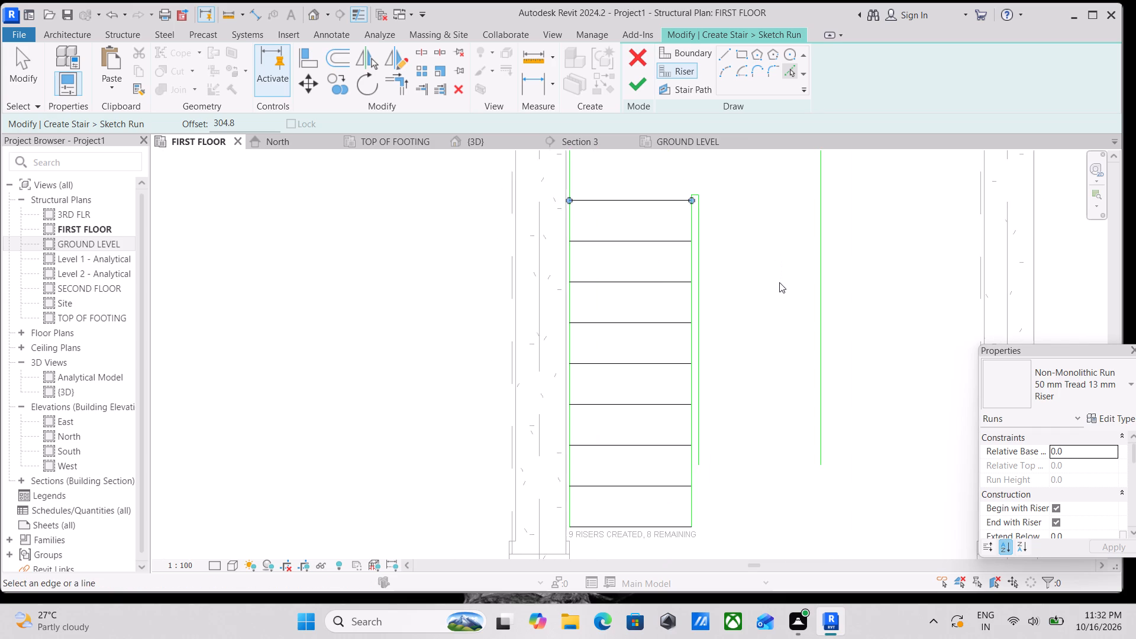
pyautogui.moveTo(779, 282); pyautogui.dragTo(795, 320, button='middle')
pyautogui.scroll(-1, 696, 227)
pyautogui.press('Escape')
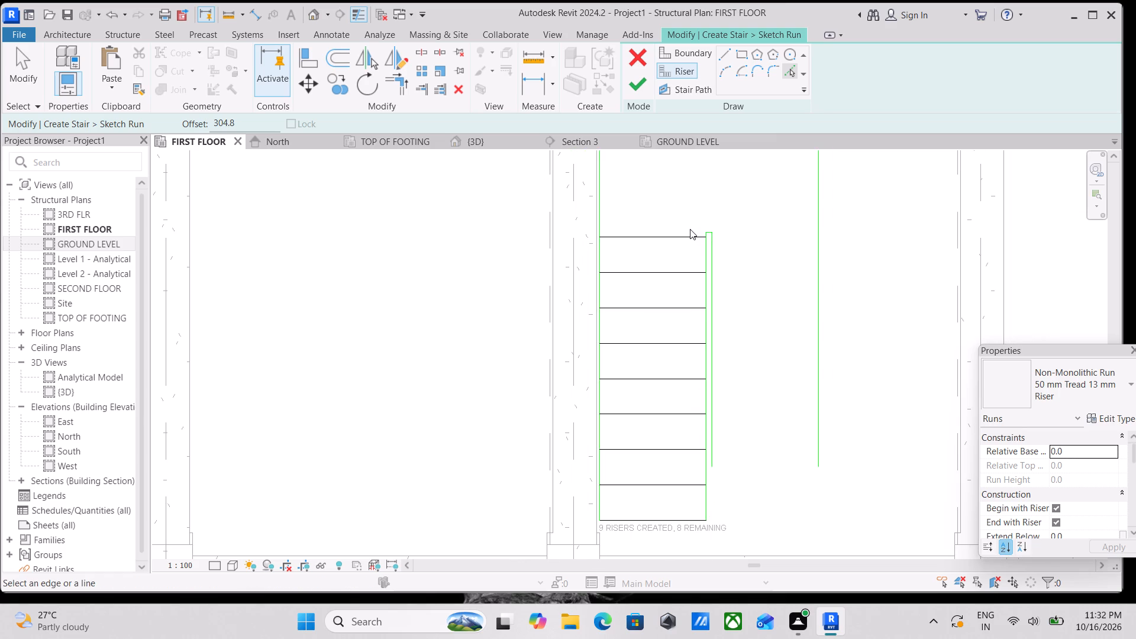
pyautogui.press('Escape')
pyautogui.press('Escape')
# Delete all nine riser lines of the first flight.
pyautogui.moveTo(676, 196); pyautogui.dragTo(657, 290)
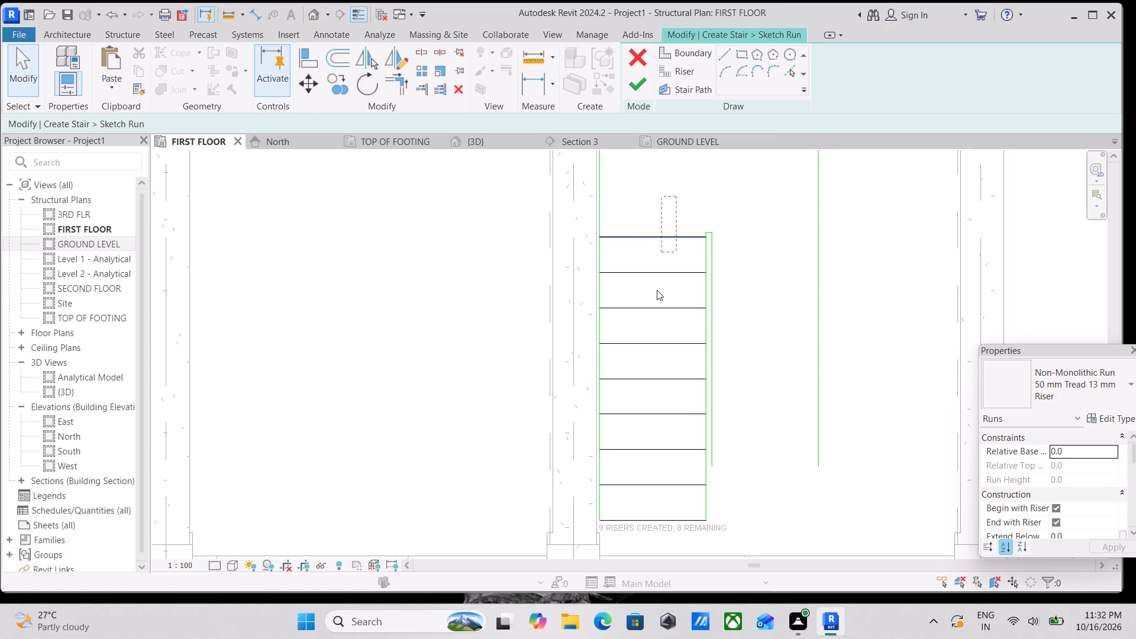
pyautogui.moveTo(657, 290); pyautogui.dragTo(623, 500)
pyautogui.rightClick(623, 500)
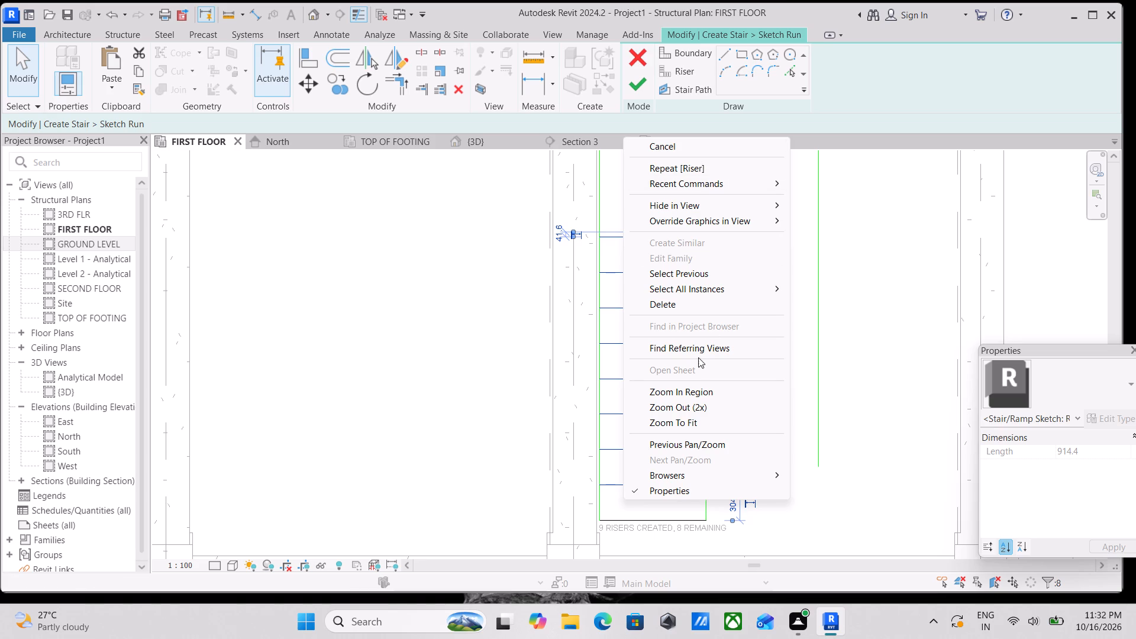
pyautogui.press('Escape')
pyautogui.scroll(-2, 695, 362)
pyautogui.press('Escape')
pyautogui.moveTo(685, 211); pyautogui.dragTo(657, 409)
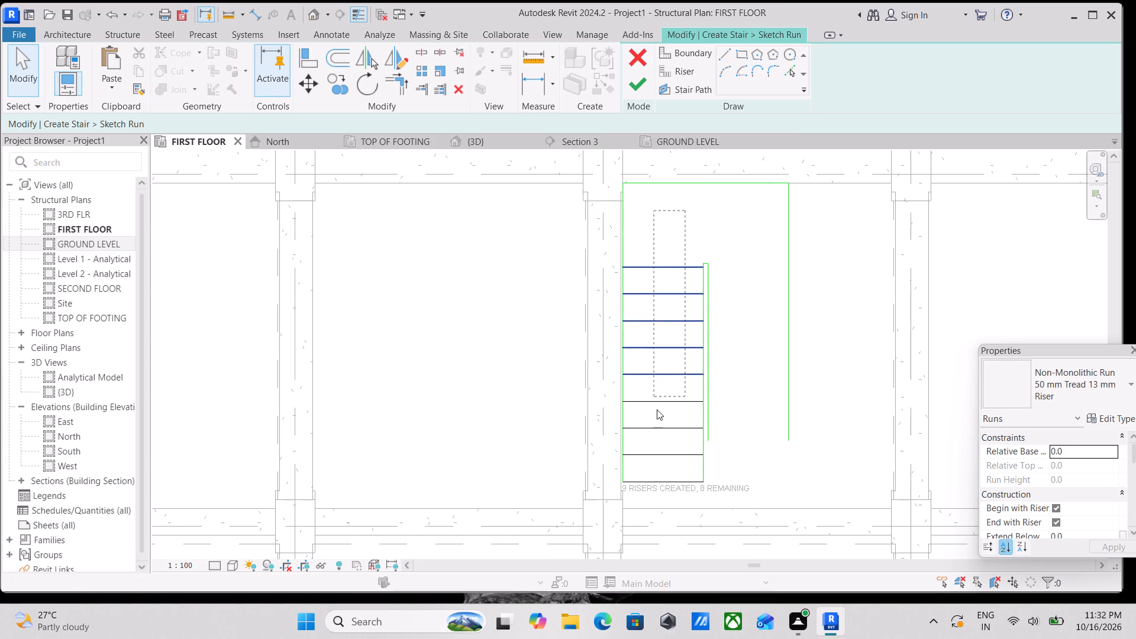
pyautogui.moveTo(657, 409); pyautogui.dragTo(659, 488)
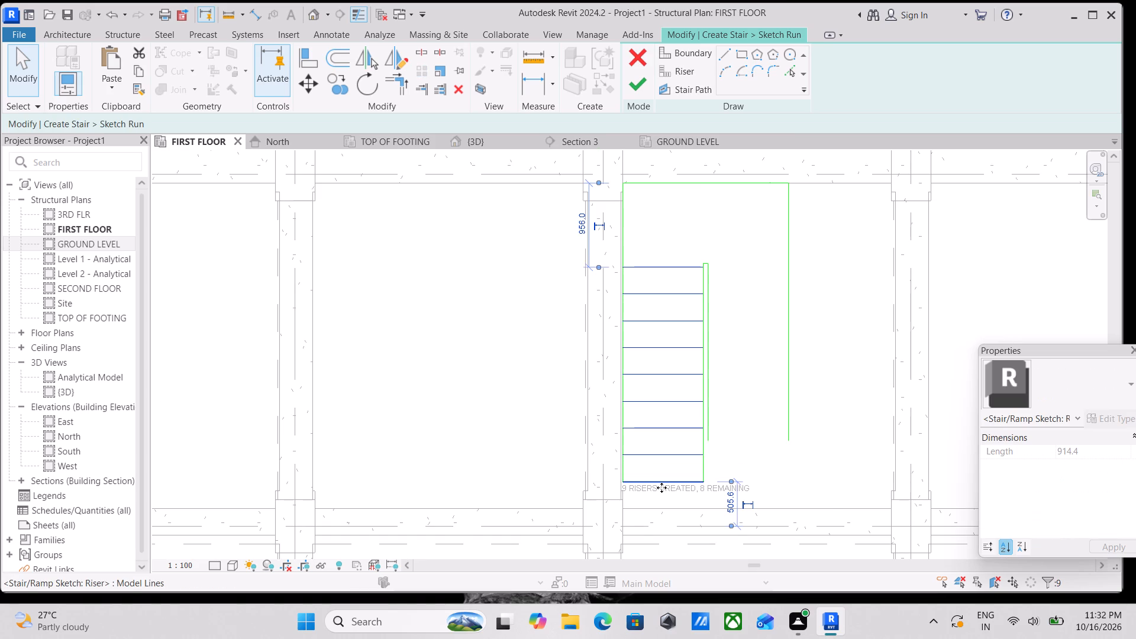
pyautogui.rightClick(744, 229)
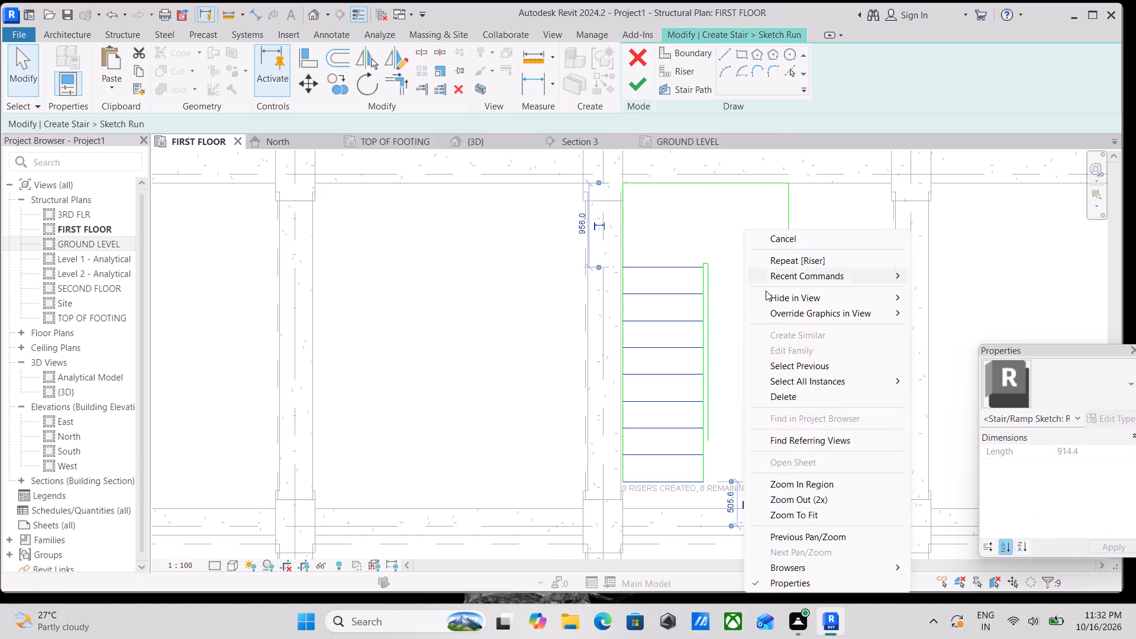
pyautogui.click(789, 393)
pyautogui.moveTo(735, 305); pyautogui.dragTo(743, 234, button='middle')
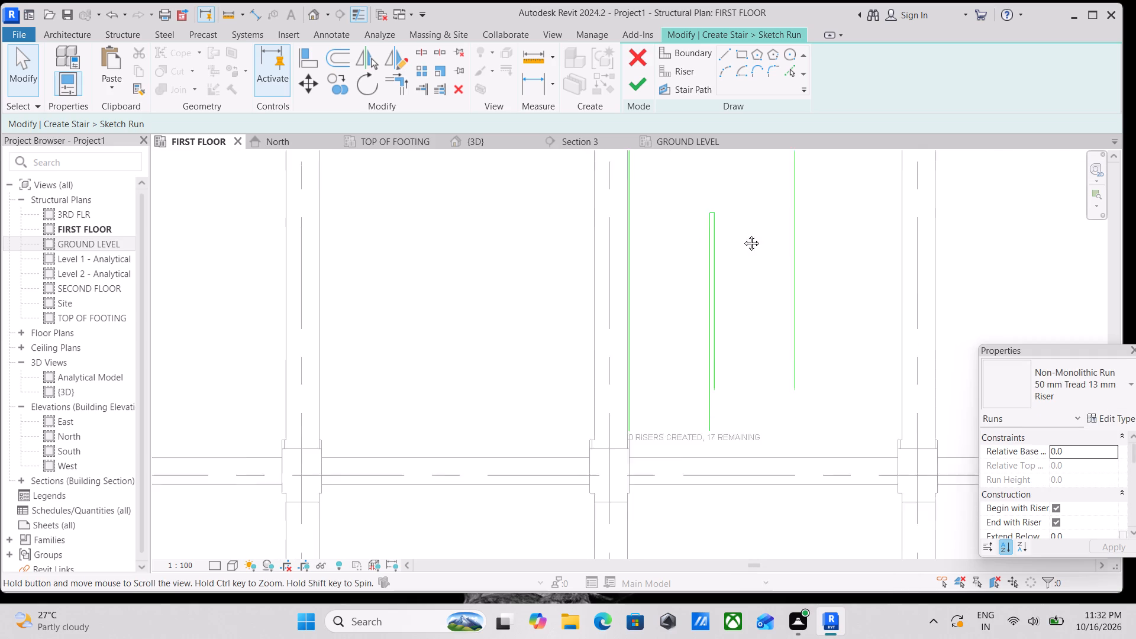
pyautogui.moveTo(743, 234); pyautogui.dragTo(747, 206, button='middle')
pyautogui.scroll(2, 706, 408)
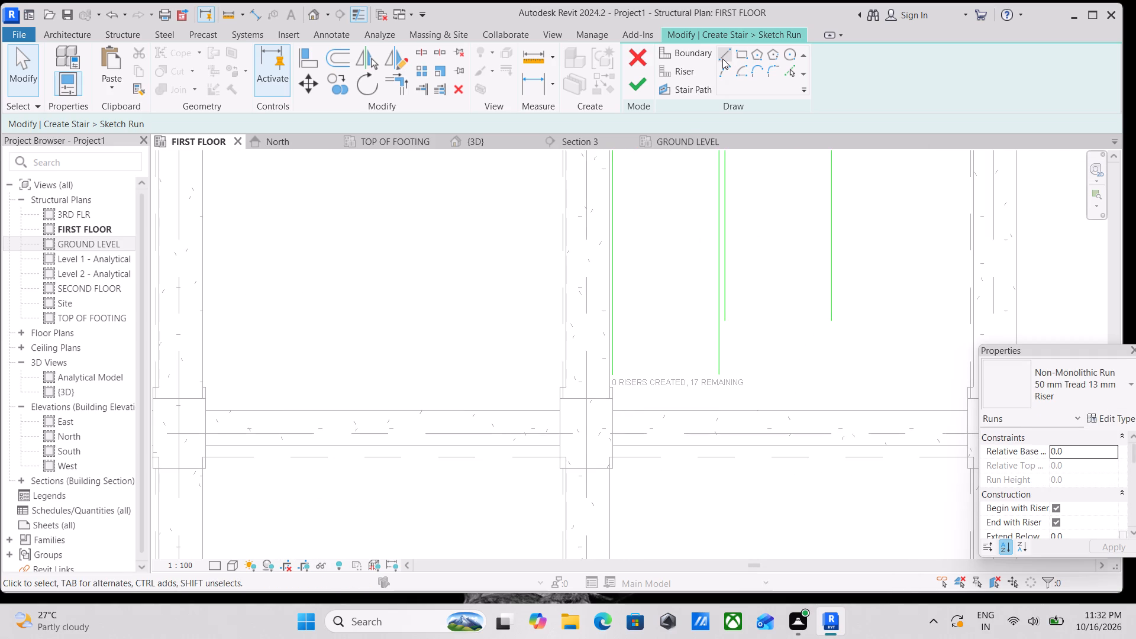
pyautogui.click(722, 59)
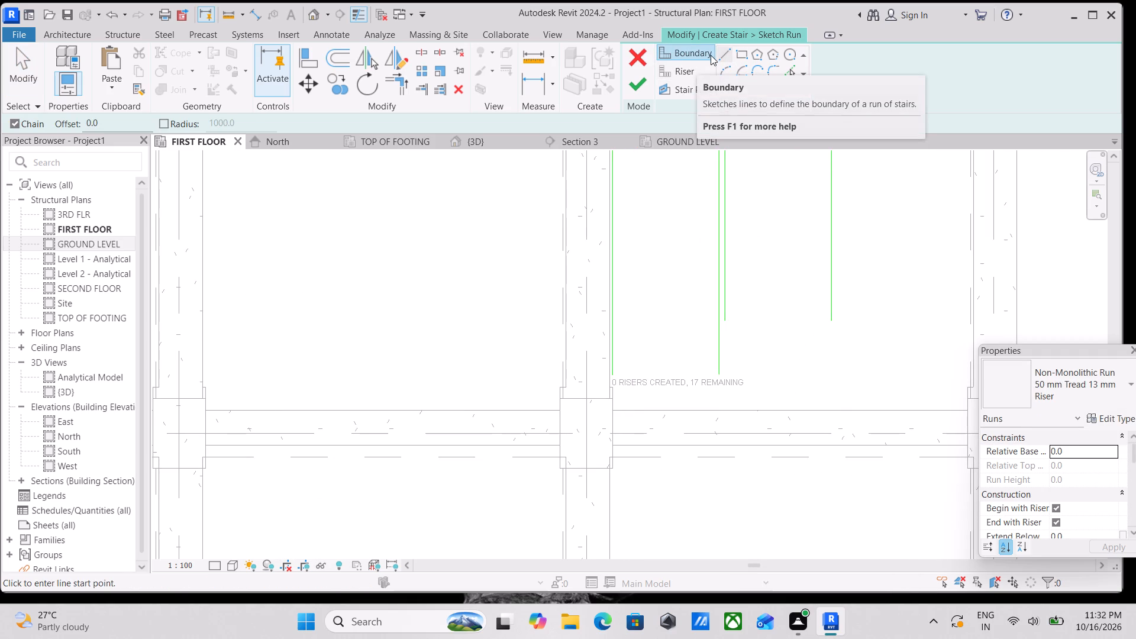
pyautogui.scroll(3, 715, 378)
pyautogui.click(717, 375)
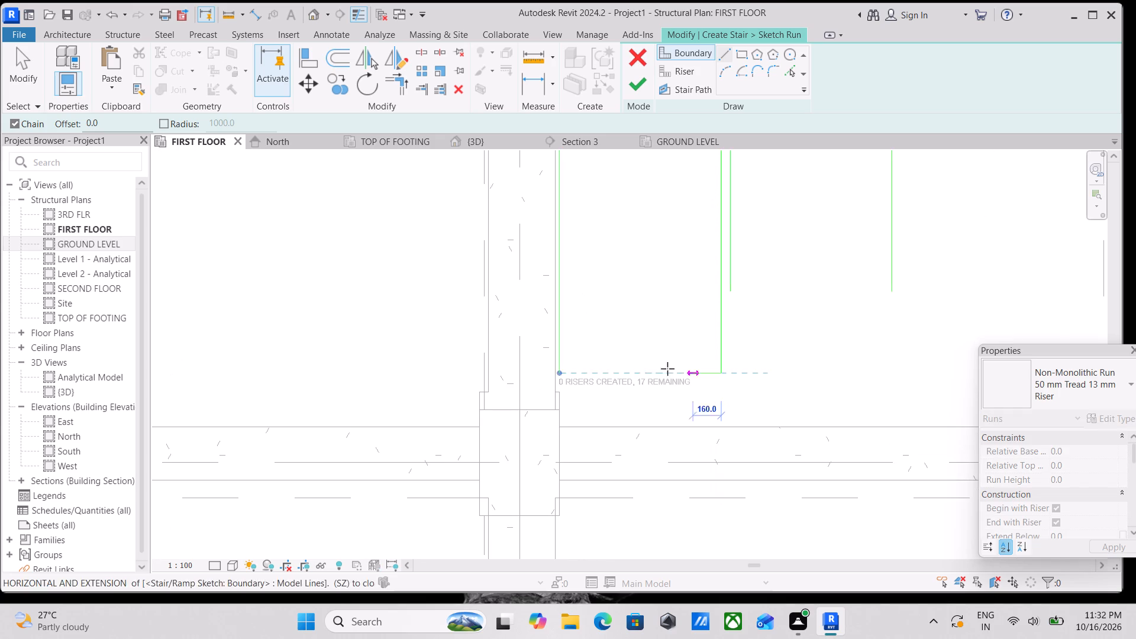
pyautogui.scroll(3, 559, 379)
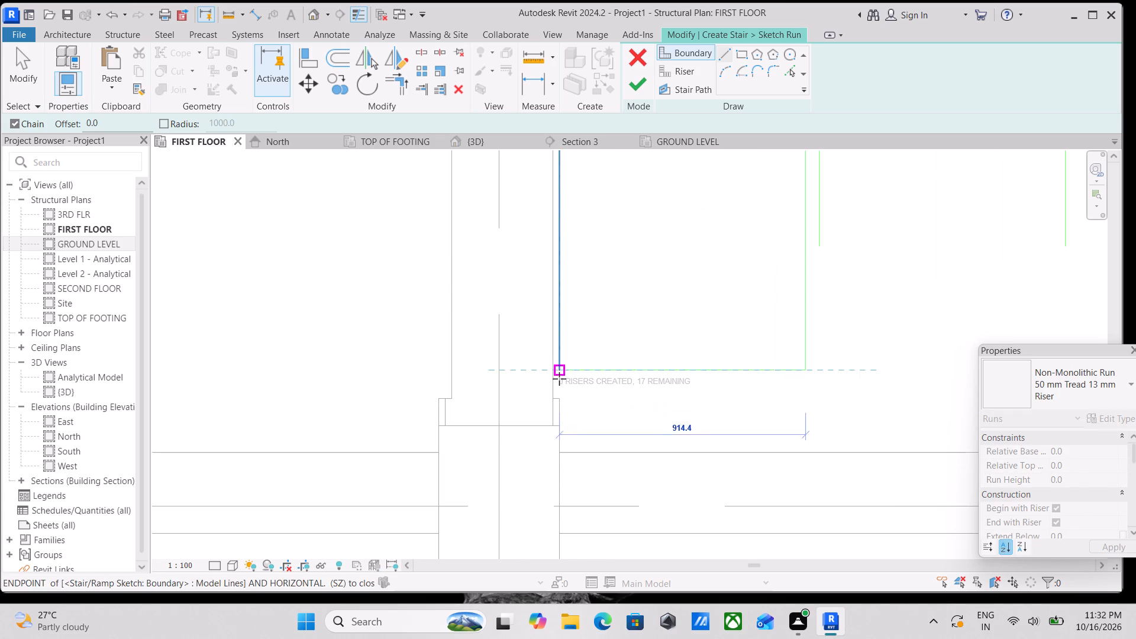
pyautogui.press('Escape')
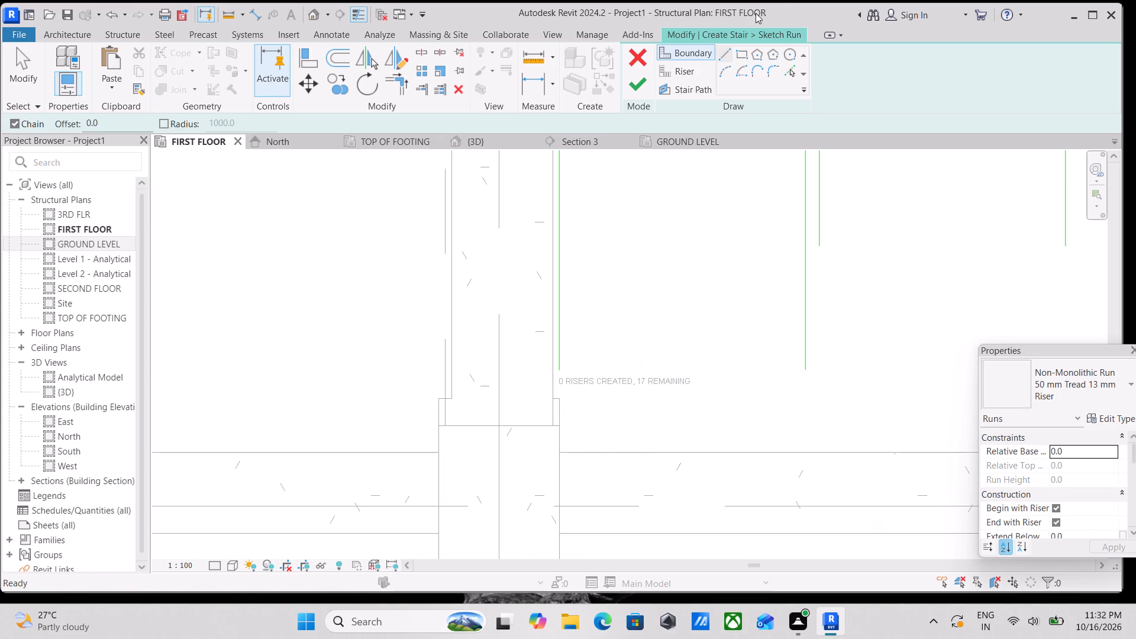
# Draw a new first riser line across the south end of the first flight, between its inner and outer boundary lines.
pyautogui.click(674, 75)
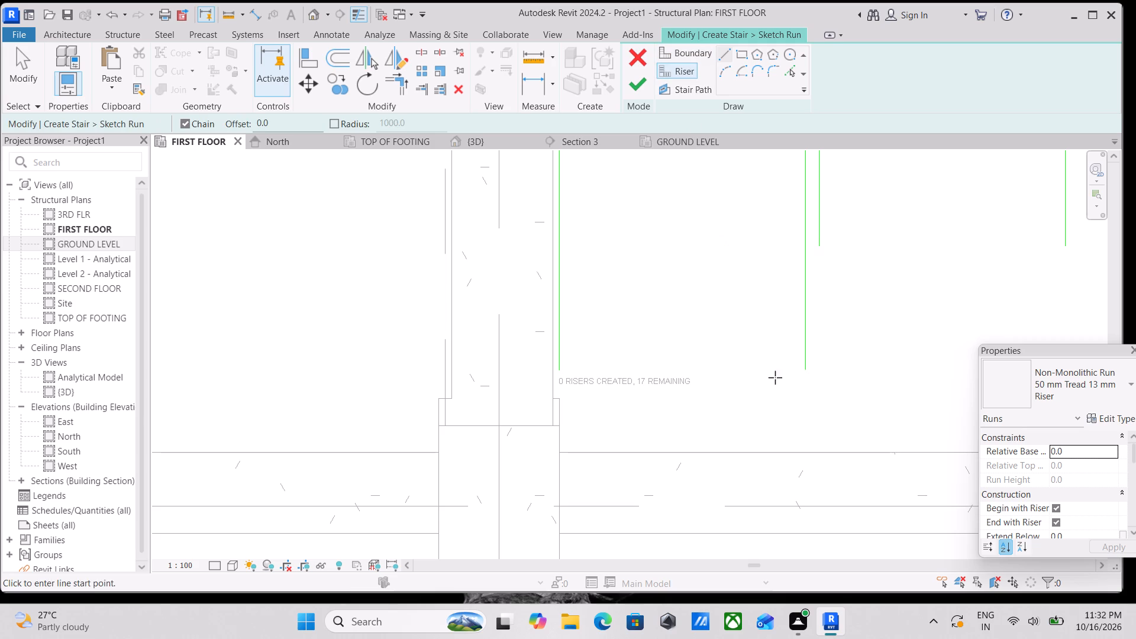
pyautogui.click(805, 367)
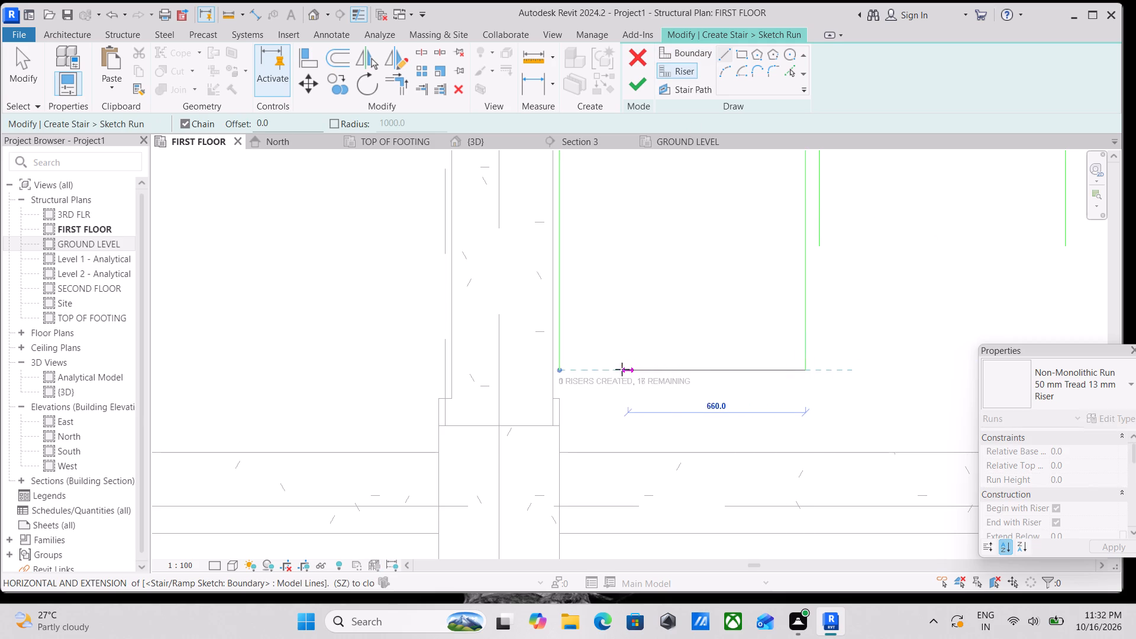
pyautogui.click(565, 370)
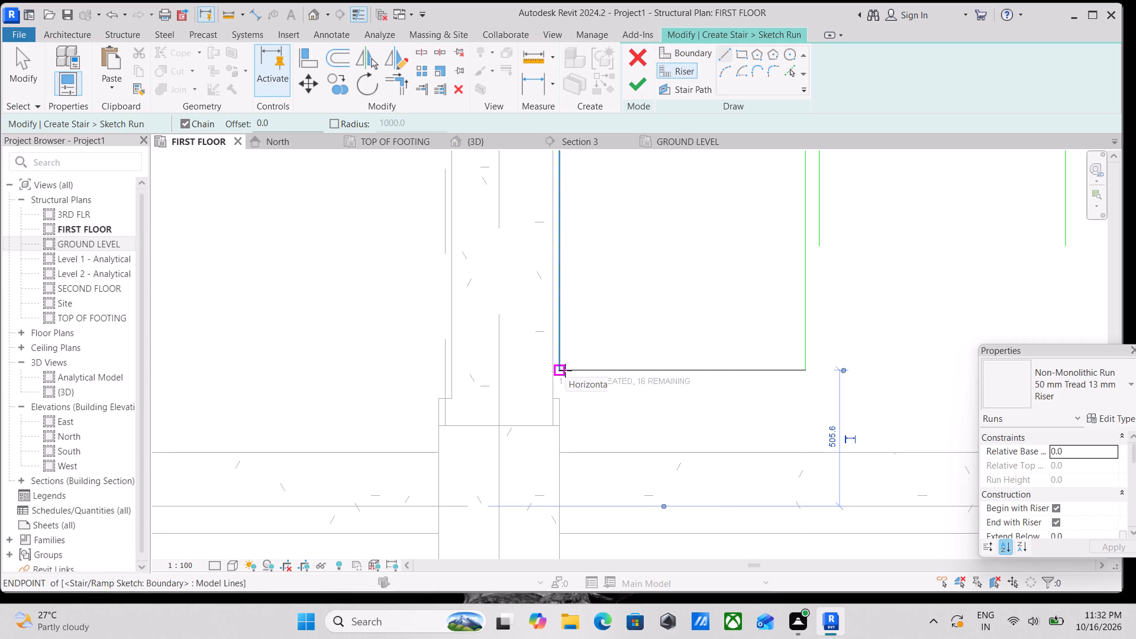
pyautogui.press('Escape')
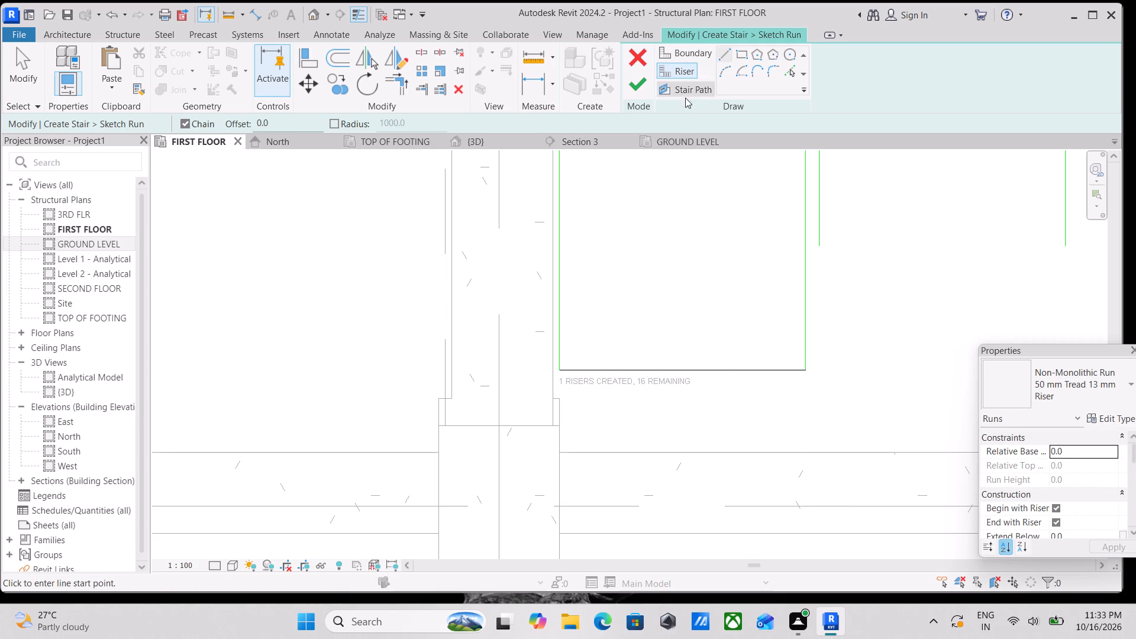
# Offset the first riser northward at 10" (254 mm) spacing using Pick Lines, adding four more risers to the first flight.
pyautogui.click(790, 67)
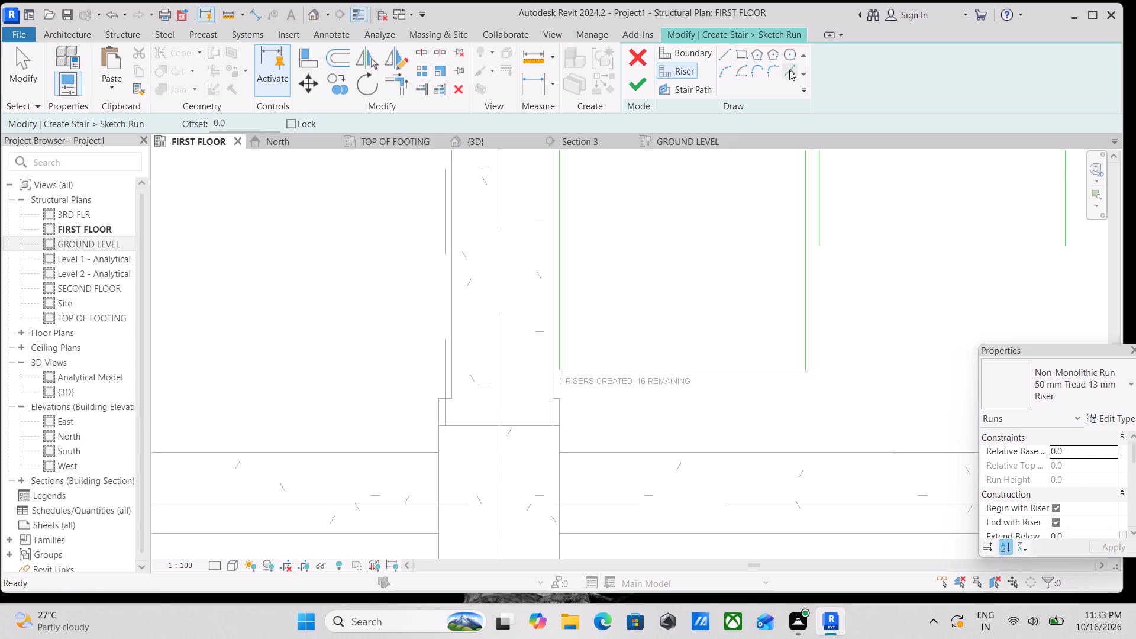
pyautogui.moveTo(235, 124); pyautogui.dragTo(155, 108)
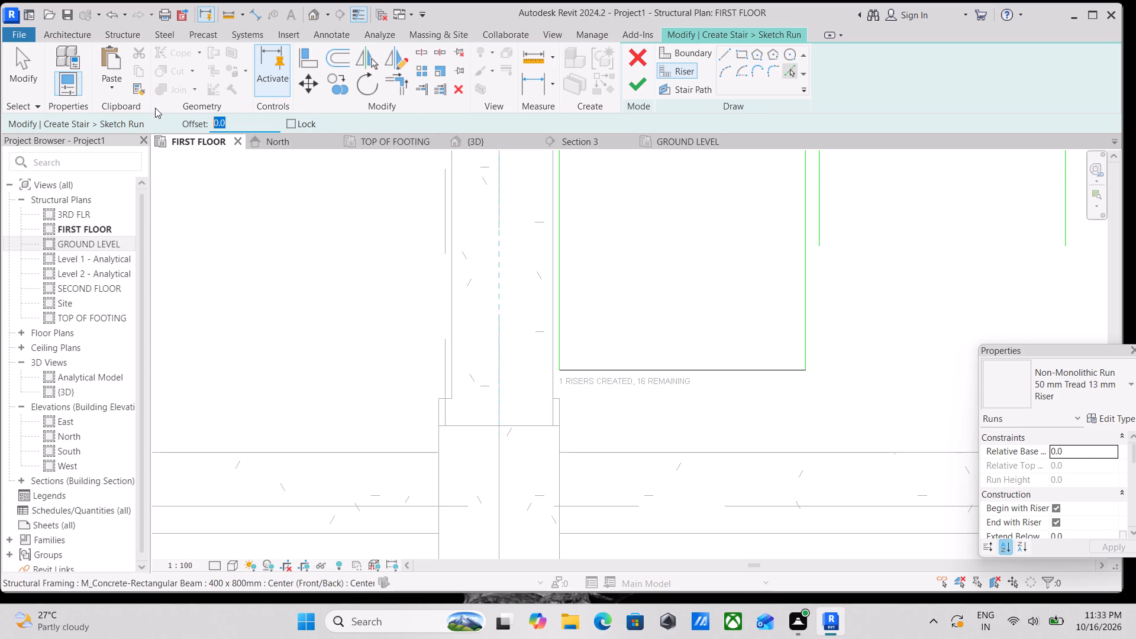
pyautogui.press('1')
pyautogui.press('0')
pyautogui.hotkey('shift', '"')
pyautogui.press('Return')
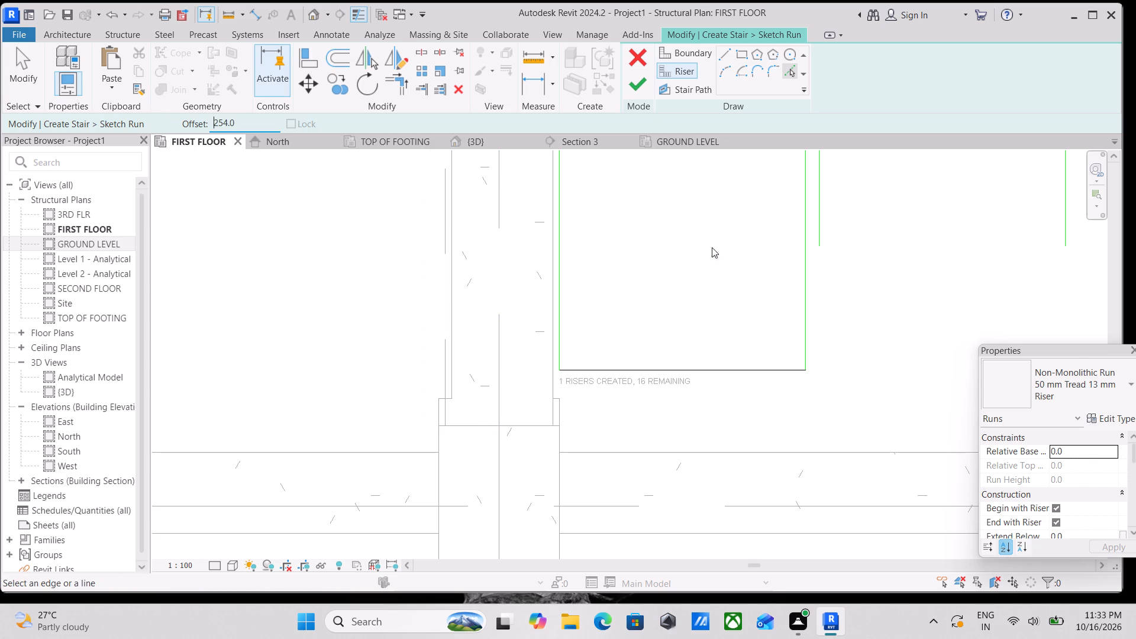
pyautogui.click(731, 366)
pyautogui.click(724, 301)
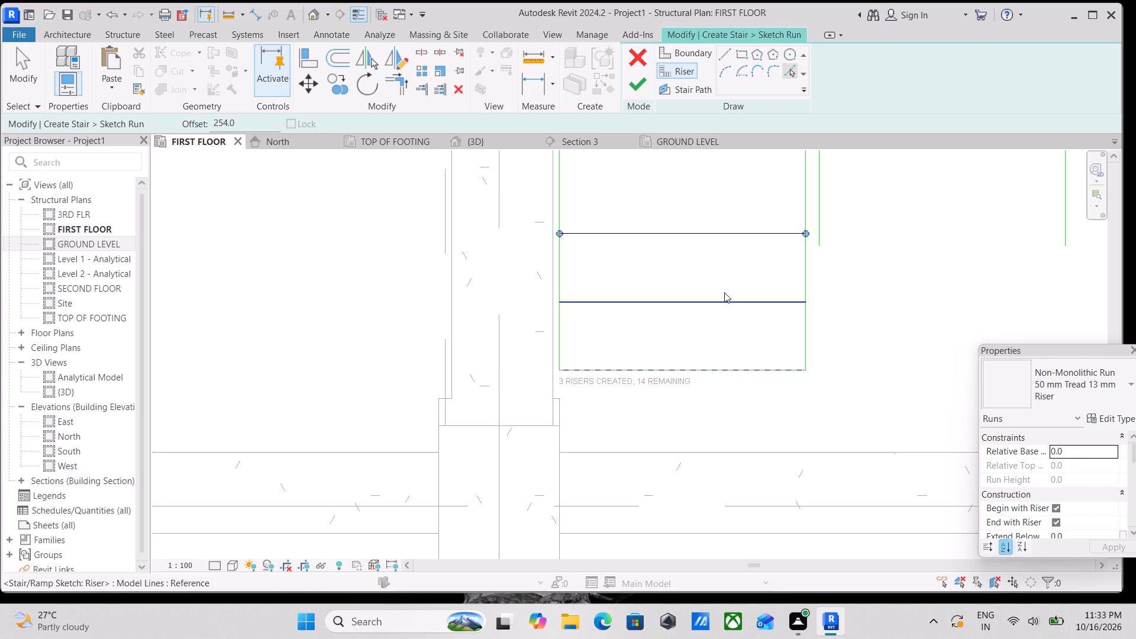
pyautogui.moveTo(724, 255); pyautogui.dragTo(719, 304, button='middle')
pyautogui.scroll(1, 719, 304)
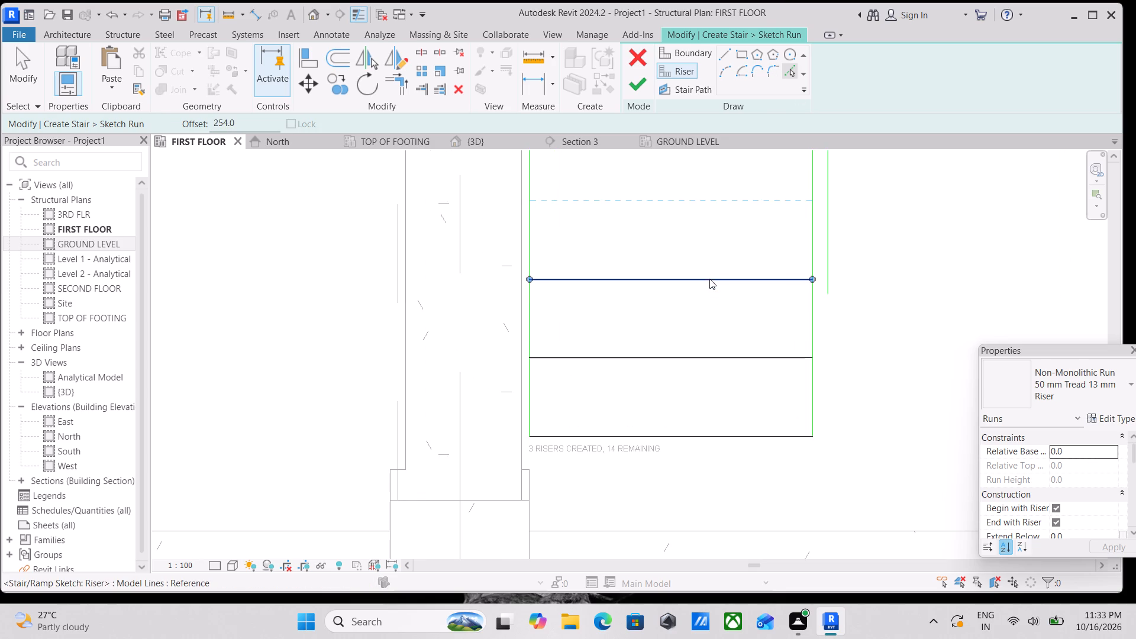
pyautogui.click(709, 279)
pyautogui.moveTo(704, 226); pyautogui.dragTo(711, 304, button='middle')
pyautogui.click(712, 274)
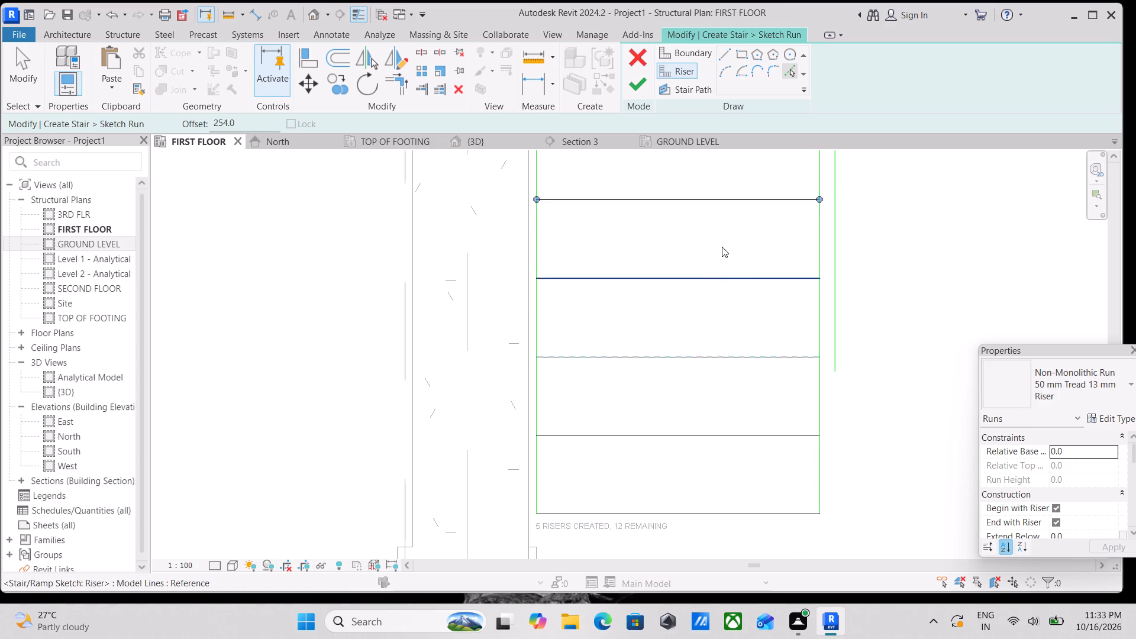
# Continue the first flight's risers northward at the same 254 mm offset, adding five more risers.
pyautogui.moveTo(722, 251); pyautogui.dragTo(737, 419, button='middle')
pyautogui.click(722, 366)
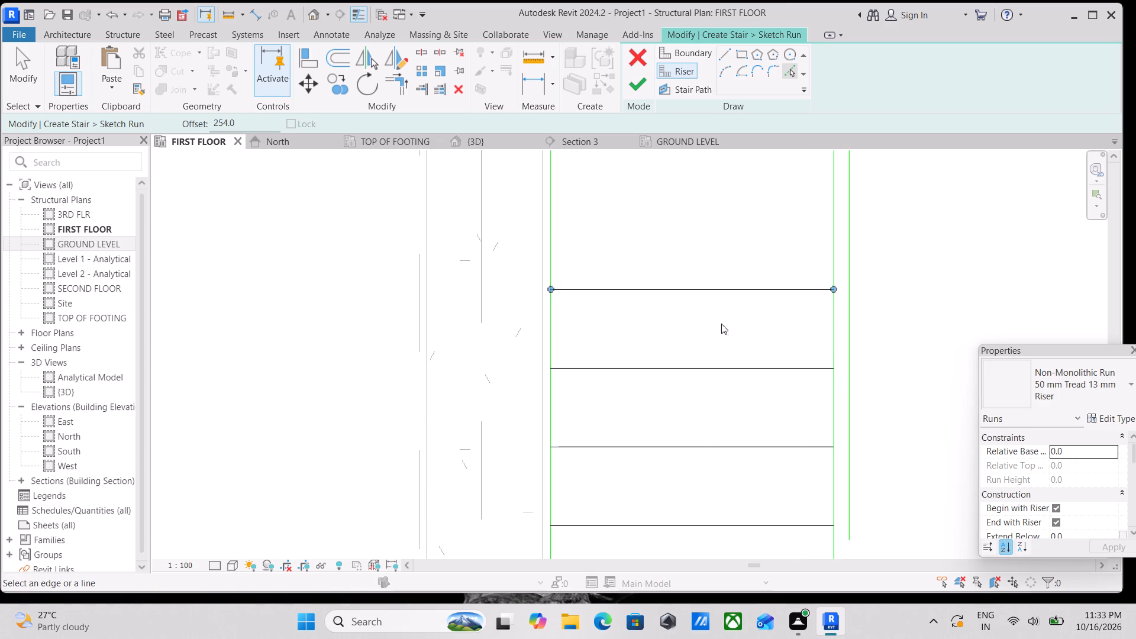
pyautogui.moveTo(720, 312); pyautogui.dragTo(728, 392, button='middle')
pyautogui.click(734, 366)
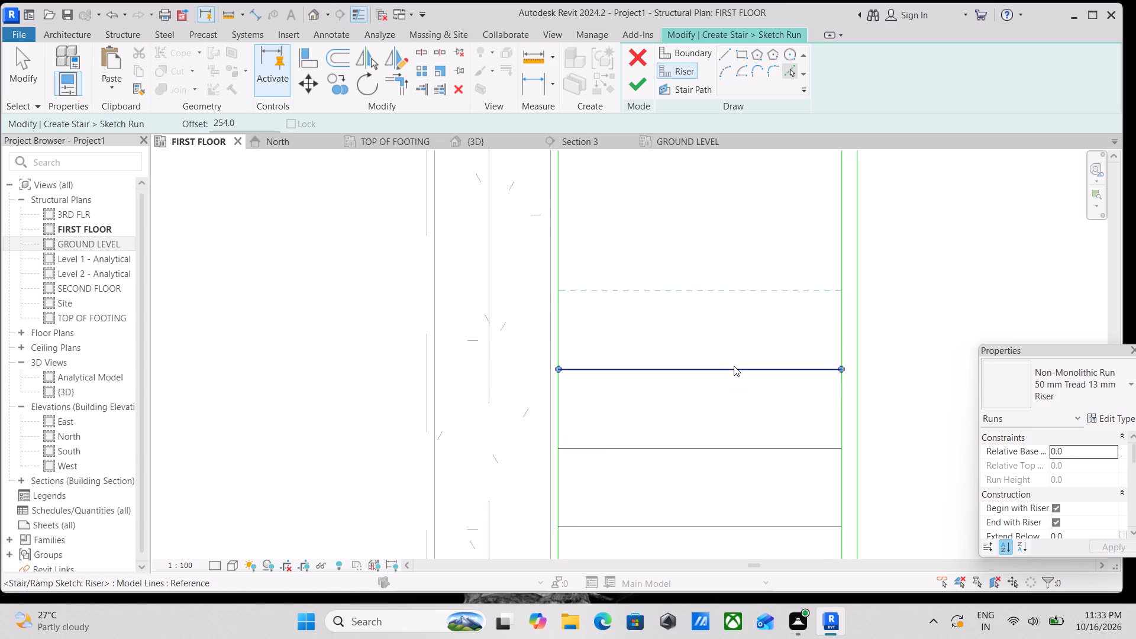
pyautogui.scroll(-5, 724, 290)
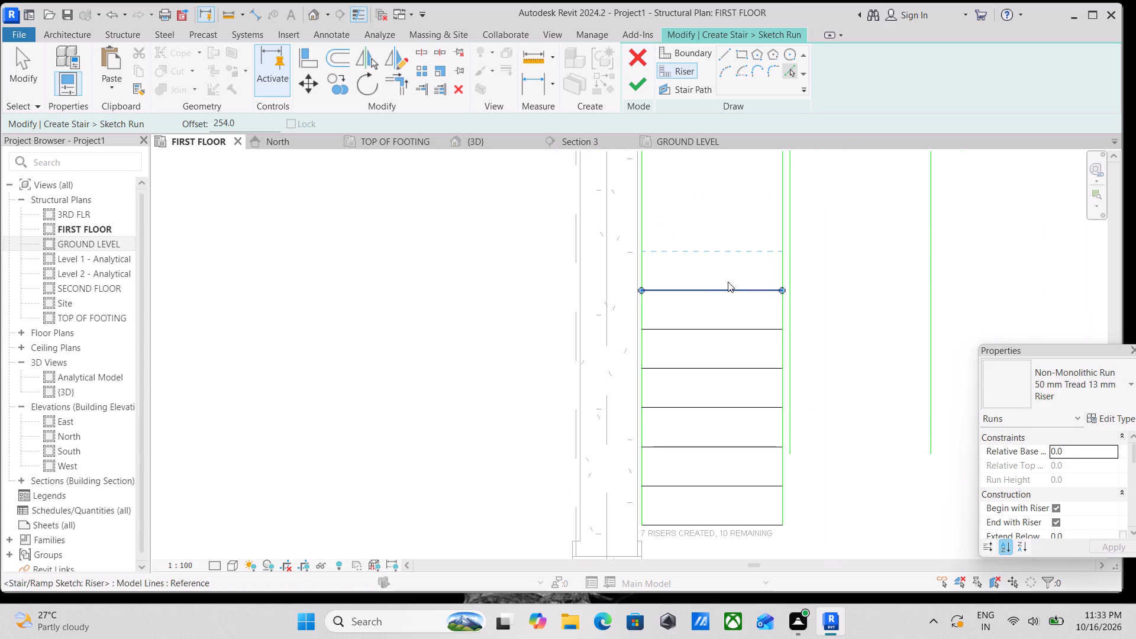
pyautogui.scroll(2, 728, 282)
pyautogui.click(727, 289)
pyautogui.moveTo(742, 361); pyautogui.dragTo(748, 446, button='middle')
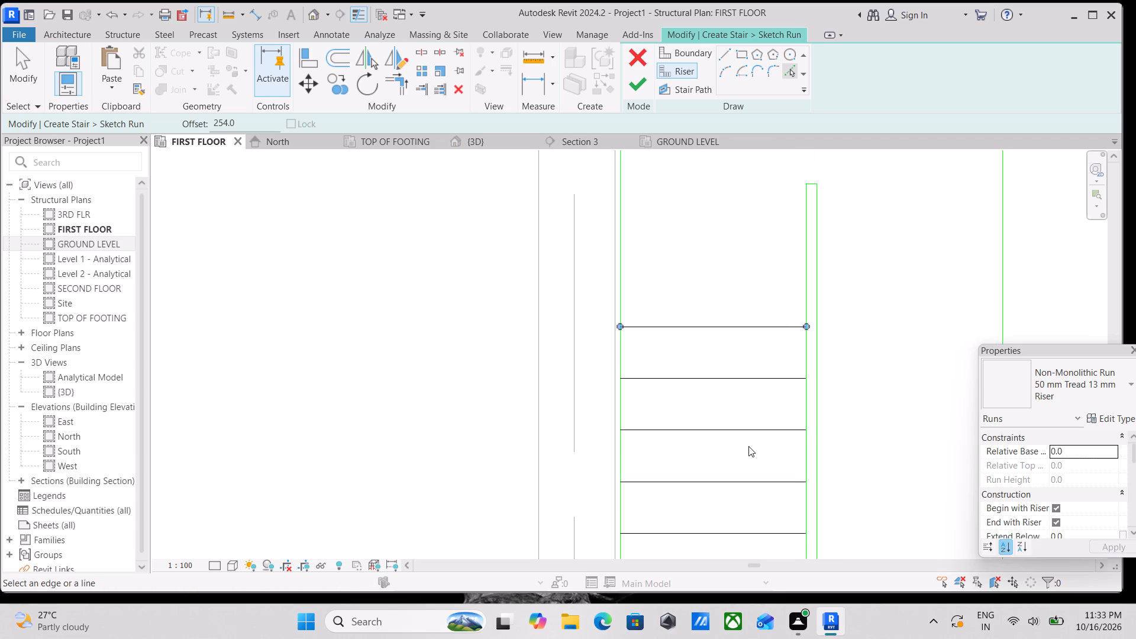
pyautogui.scroll(2, 730, 400)
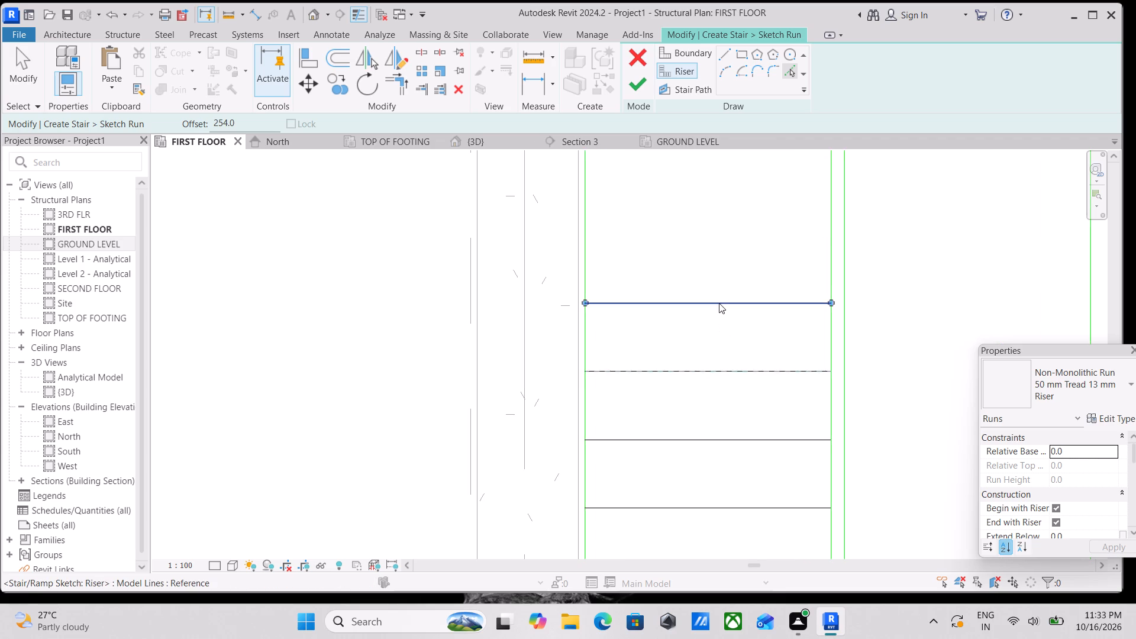
pyautogui.click(720, 300)
pyautogui.moveTo(731, 327); pyautogui.dragTo(751, 518, button='middle')
pyautogui.scroll(-1, 731, 332)
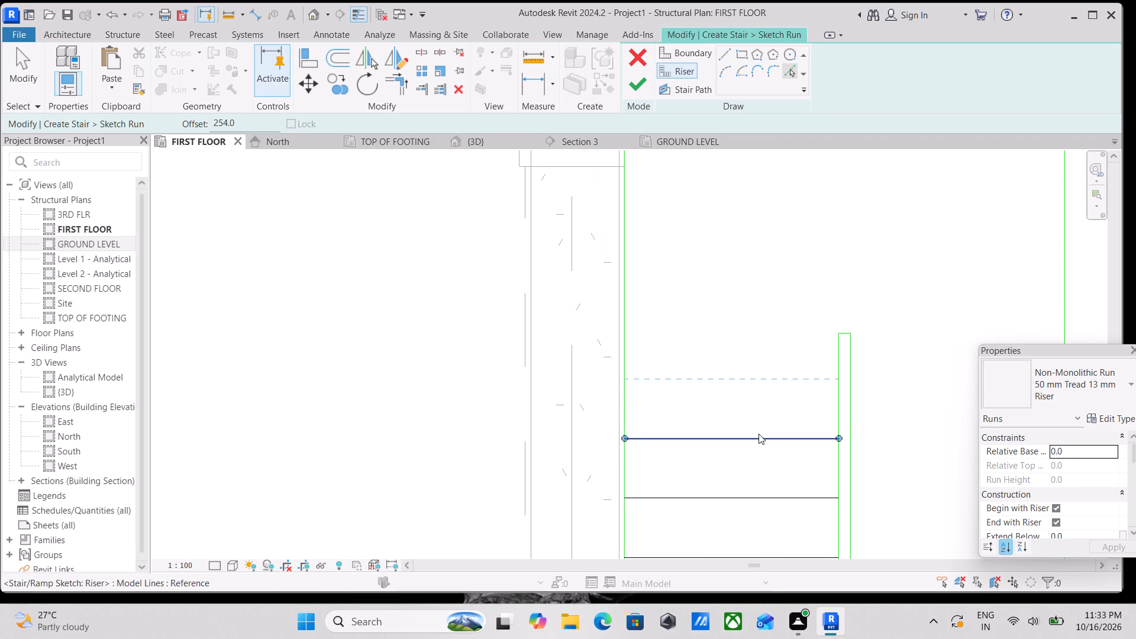
pyautogui.click(759, 434)
pyautogui.moveTo(881, 399); pyautogui.dragTo(669, 390, button='middle')
pyautogui.scroll(-1, 839, 395)
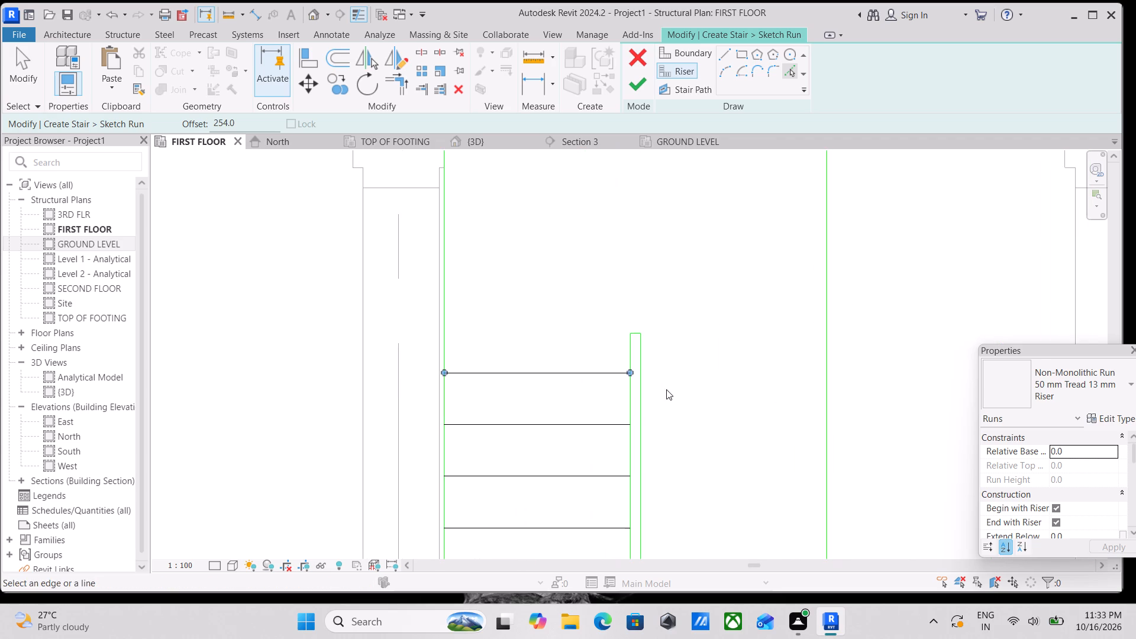
pyautogui.scroll(-1, 678, 377)
pyautogui.moveTo(678, 377); pyautogui.dragTo(671, 298, button='middle')
pyautogui.scroll(-4, 695, 371)
pyautogui.moveTo(698, 385); pyautogui.dragTo(672, 255, button='middle')
pyautogui.scroll(2, 714, 415)
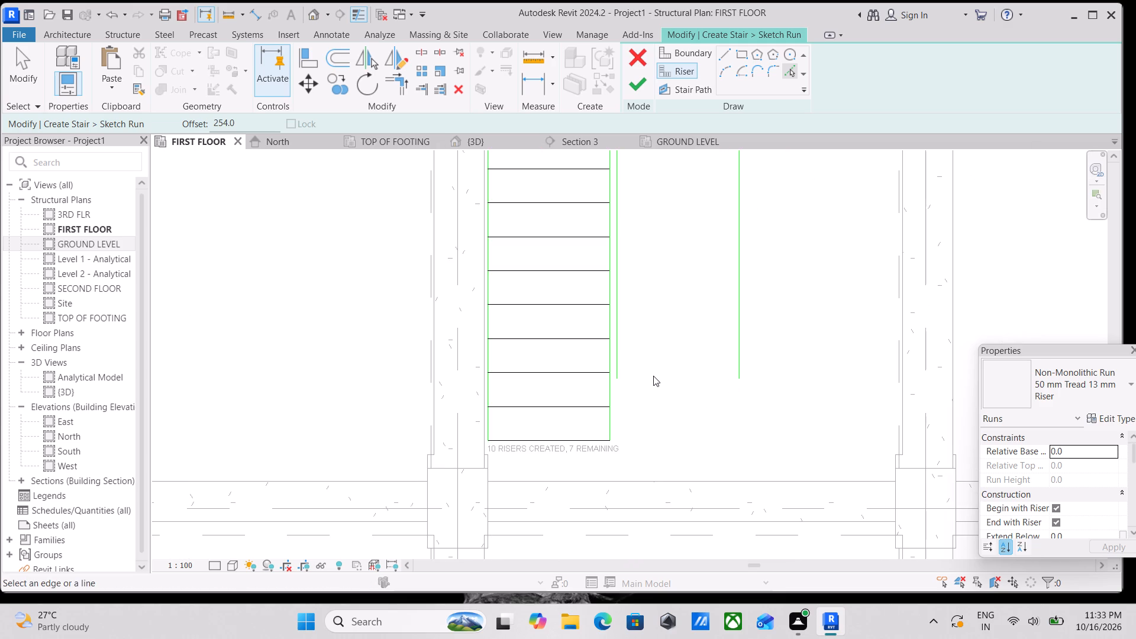
pyautogui.press('Escape')
pyautogui.scroll(-1, 653, 376)
pyautogui.moveTo(653, 376); pyautogui.dragTo(656, 434, button='middle')
pyautogui.press('Escape')
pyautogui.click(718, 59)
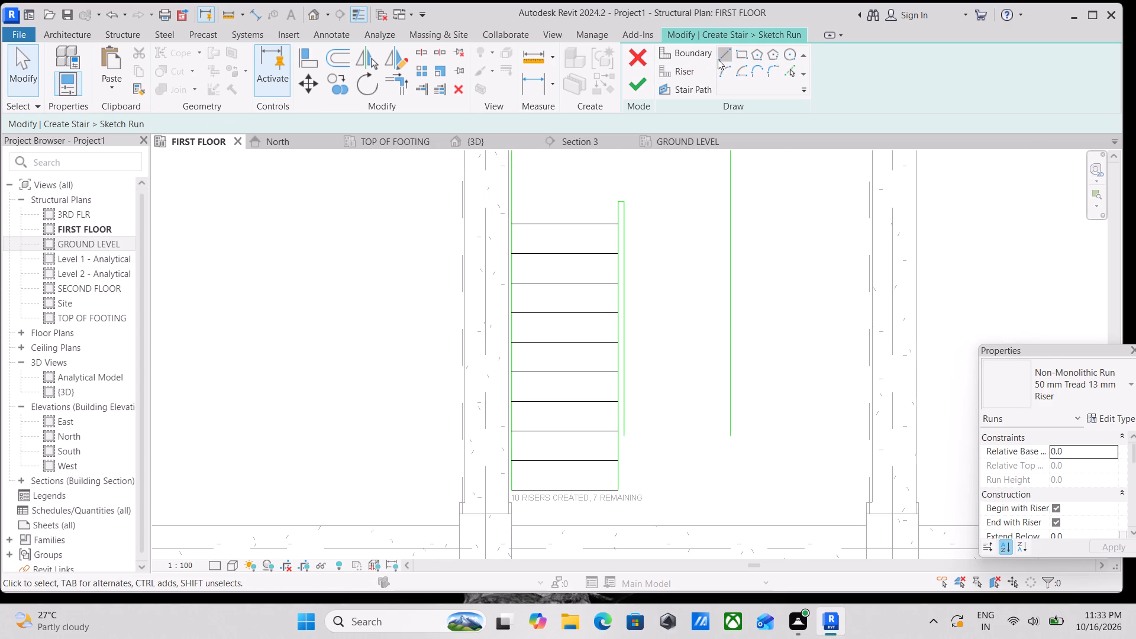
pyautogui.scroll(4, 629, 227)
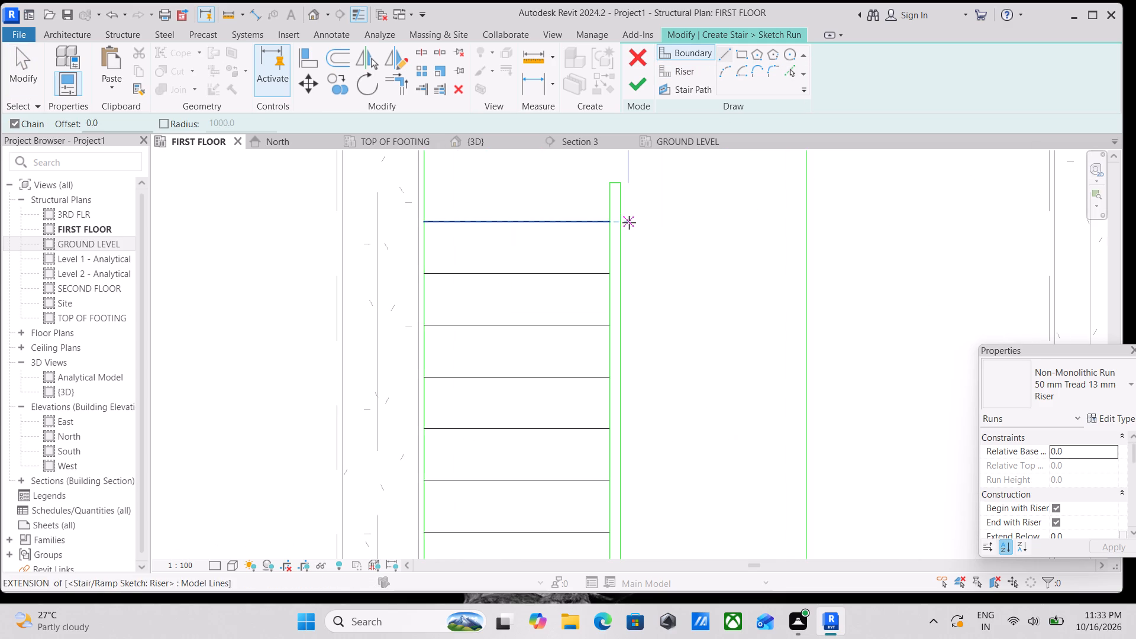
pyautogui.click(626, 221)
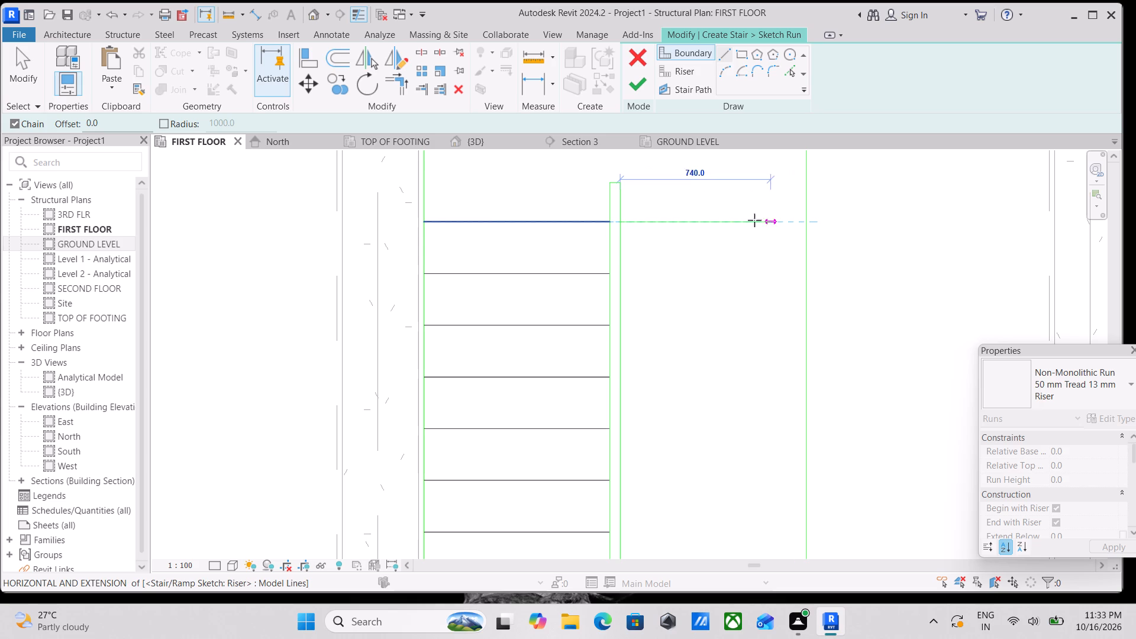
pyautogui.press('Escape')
# Draw the second flight's first riser between its inner and outer boundary lines, aligned with the first flight's northernmost riser.
pyautogui.click(680, 73)
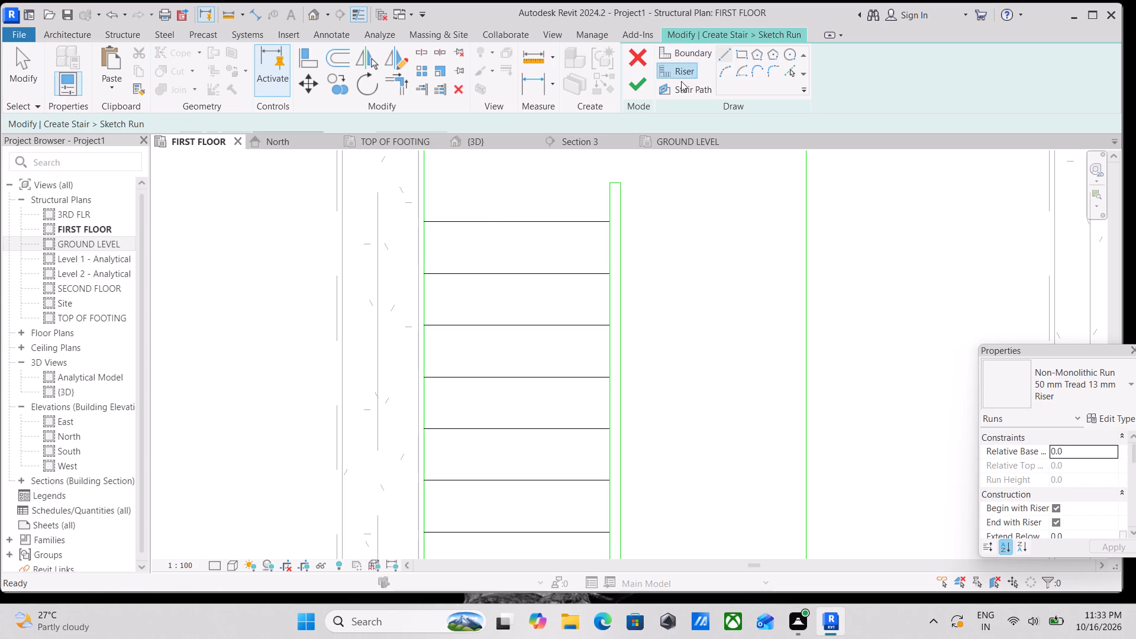
pyautogui.click(625, 223)
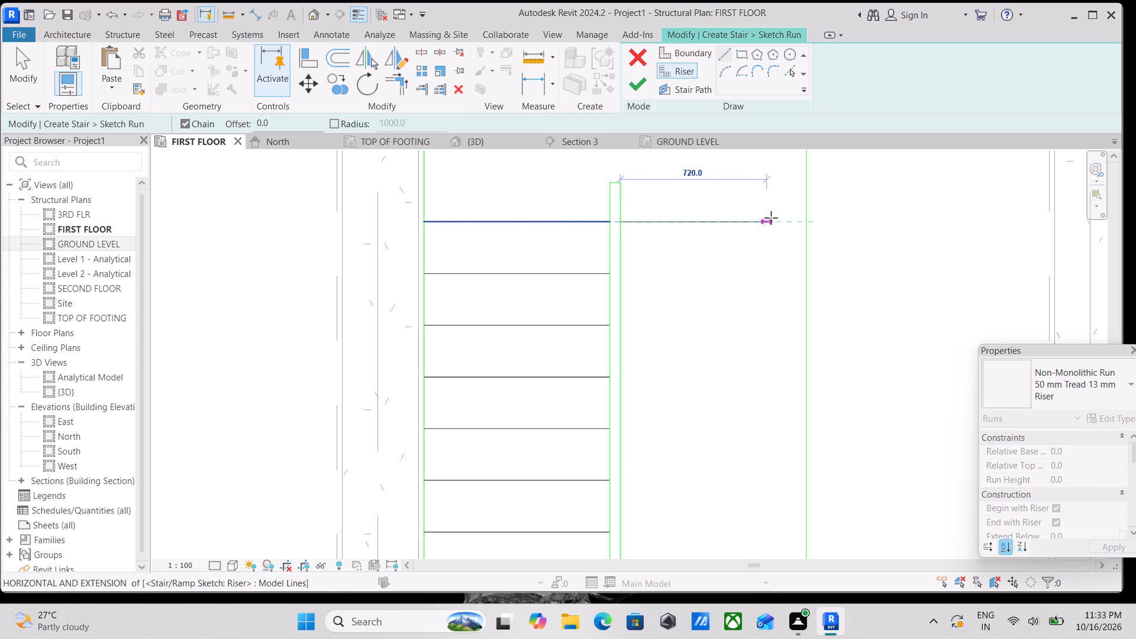
pyautogui.click(803, 221)
pyautogui.press('Escape')
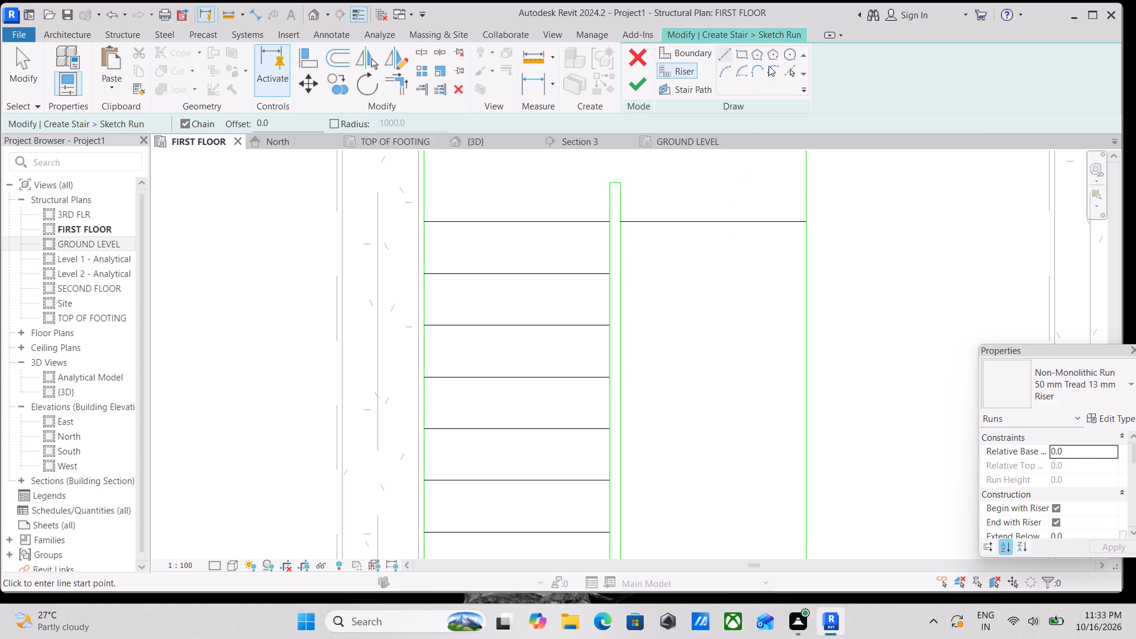
# Offset the second flight's first riser southward at 10" (254 mm) spacing using Pick Lines, adding two more risers.
pyautogui.click(785, 67)
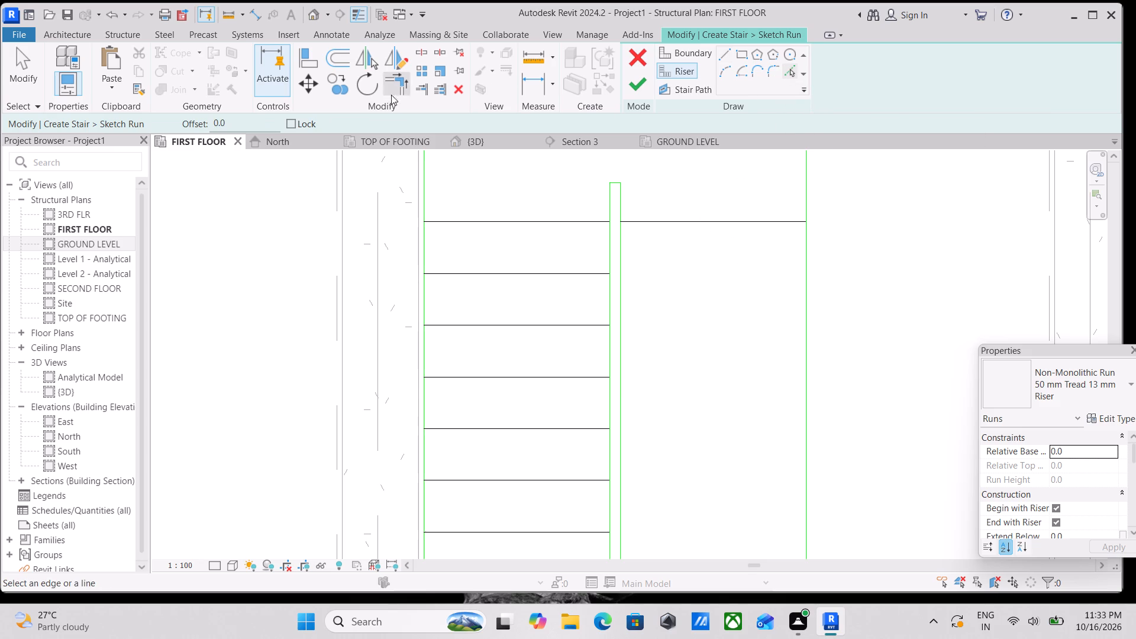
pyautogui.moveTo(234, 124); pyautogui.dragTo(196, 131)
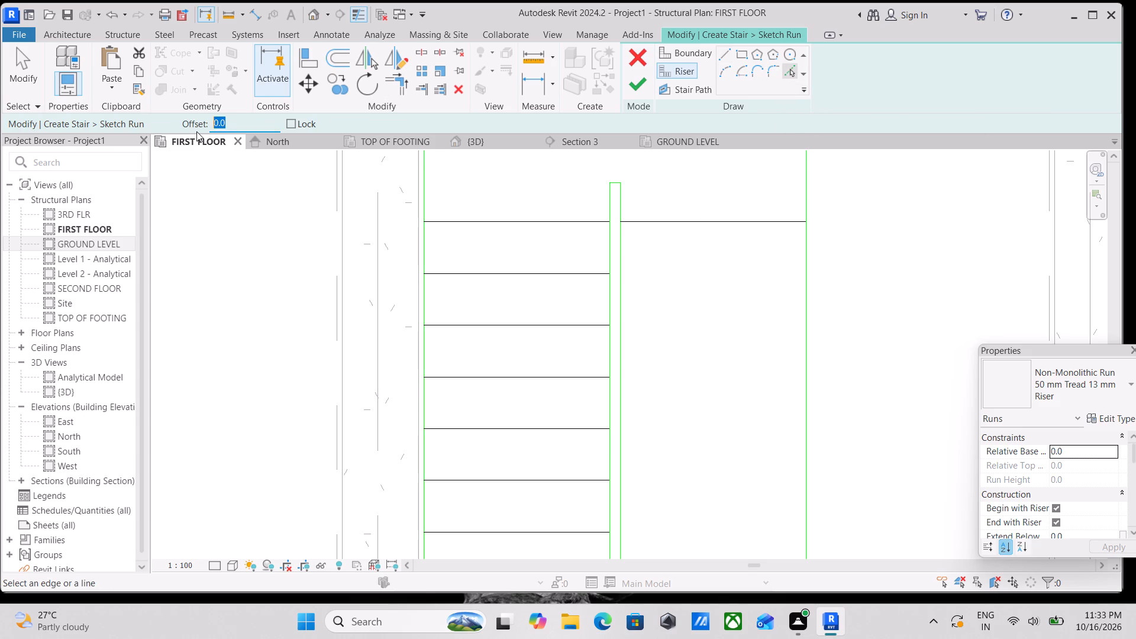
pyautogui.write('10')
pyautogui.hotkey('shift', '"')
pyautogui.press('Return')
pyautogui.click(732, 223)
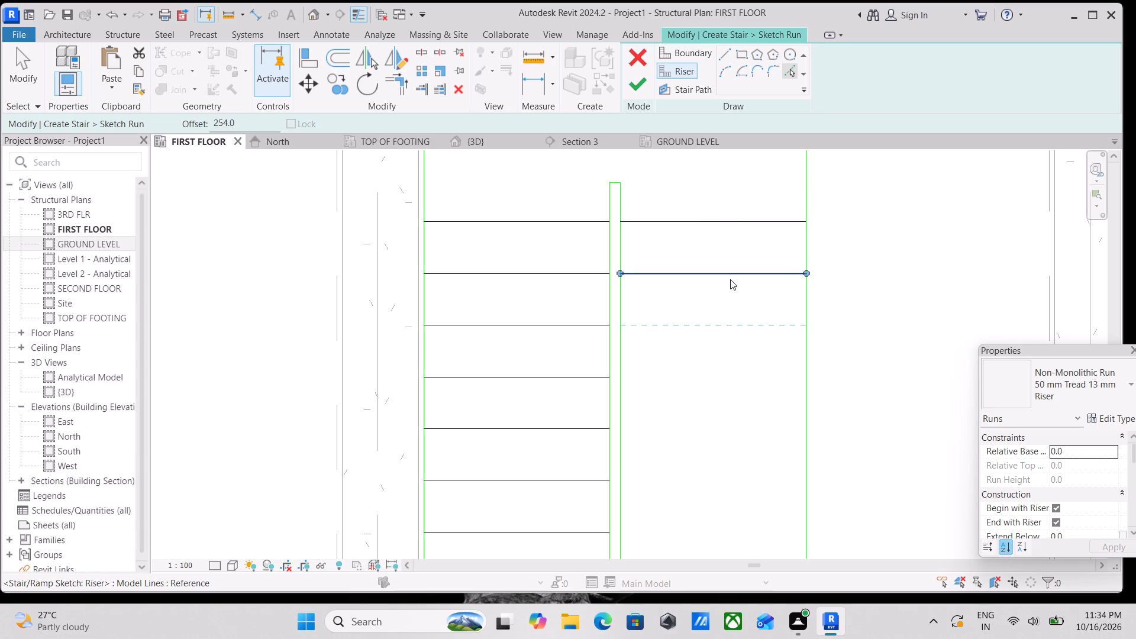
pyautogui.click(730, 279)
# Continue the second flight's risers southward at the same 254 mm offset, adding four more risers.
pyautogui.scroll(-3, 730, 306)
pyautogui.moveTo(730, 306); pyautogui.dragTo(738, 234, button='middle')
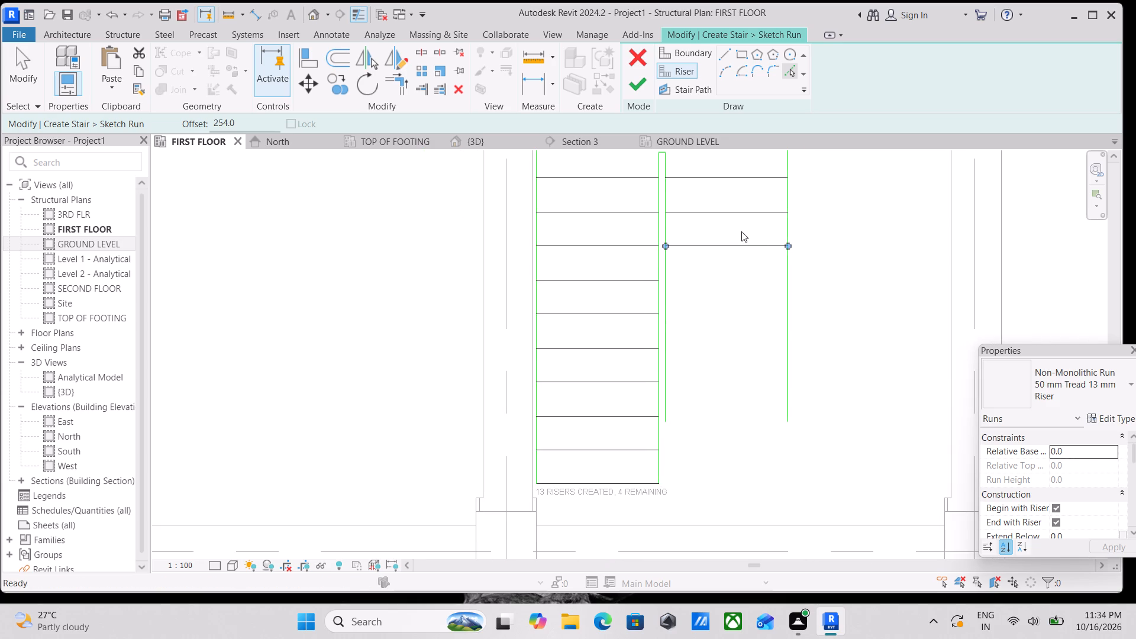
pyautogui.scroll(-1, 741, 232)
pyautogui.scroll(1, 735, 242)
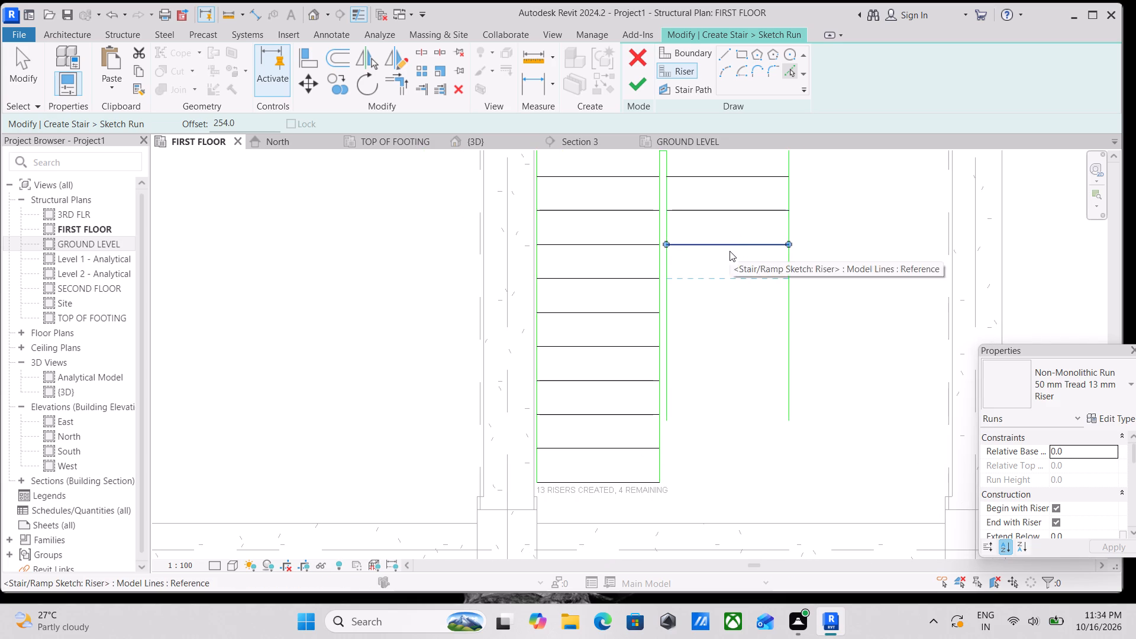
pyautogui.click(730, 251)
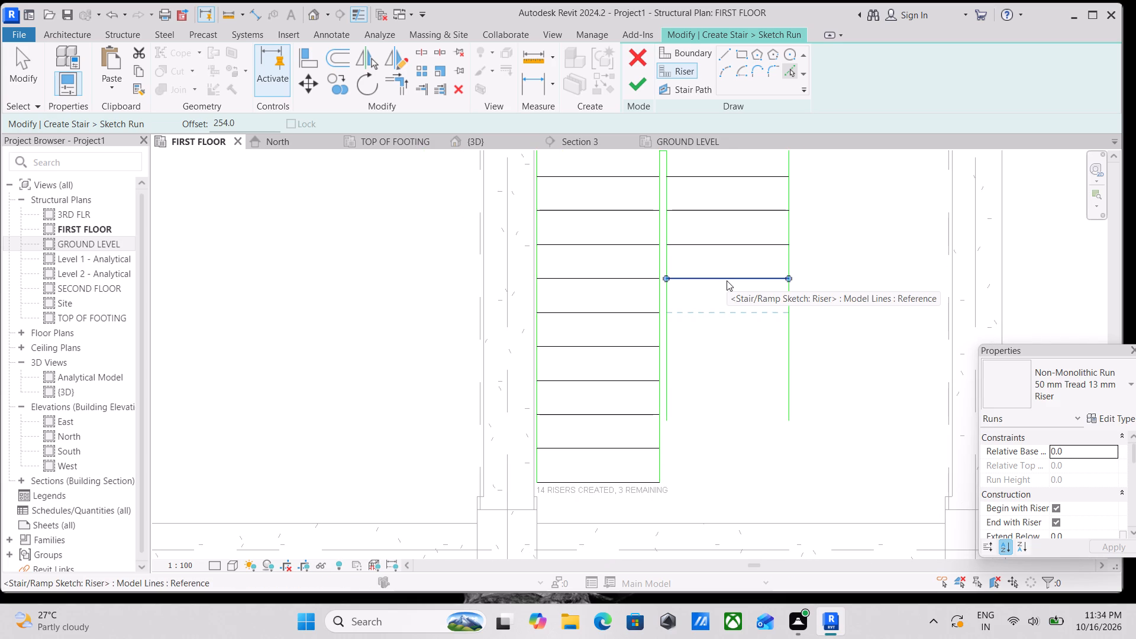
pyautogui.click(727, 280)
pyautogui.click(725, 315)
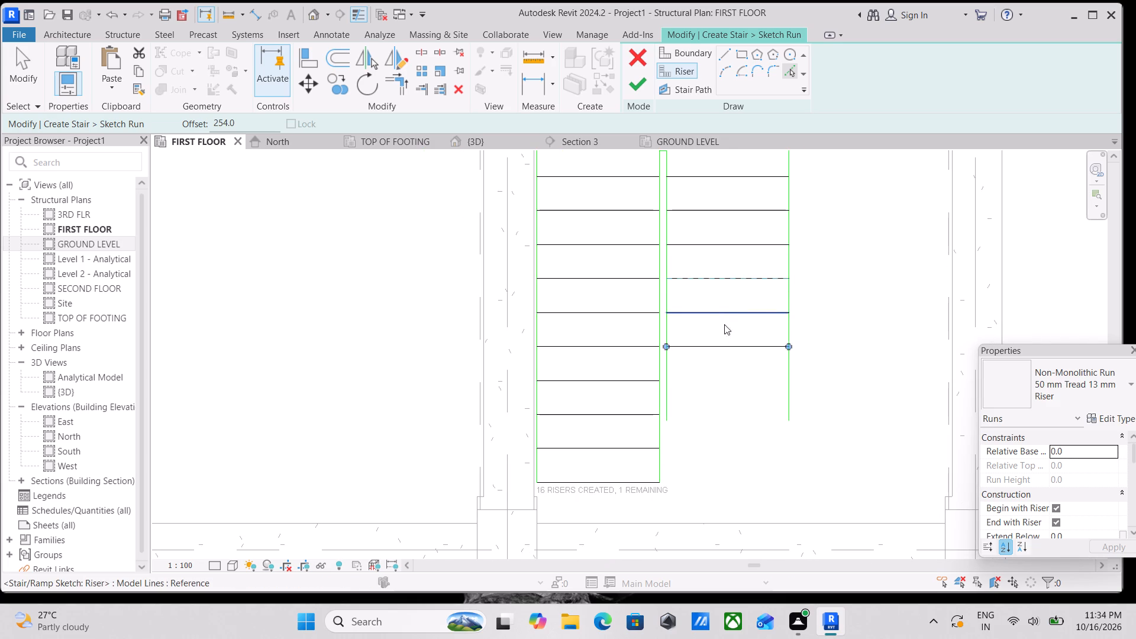
pyautogui.click(719, 350)
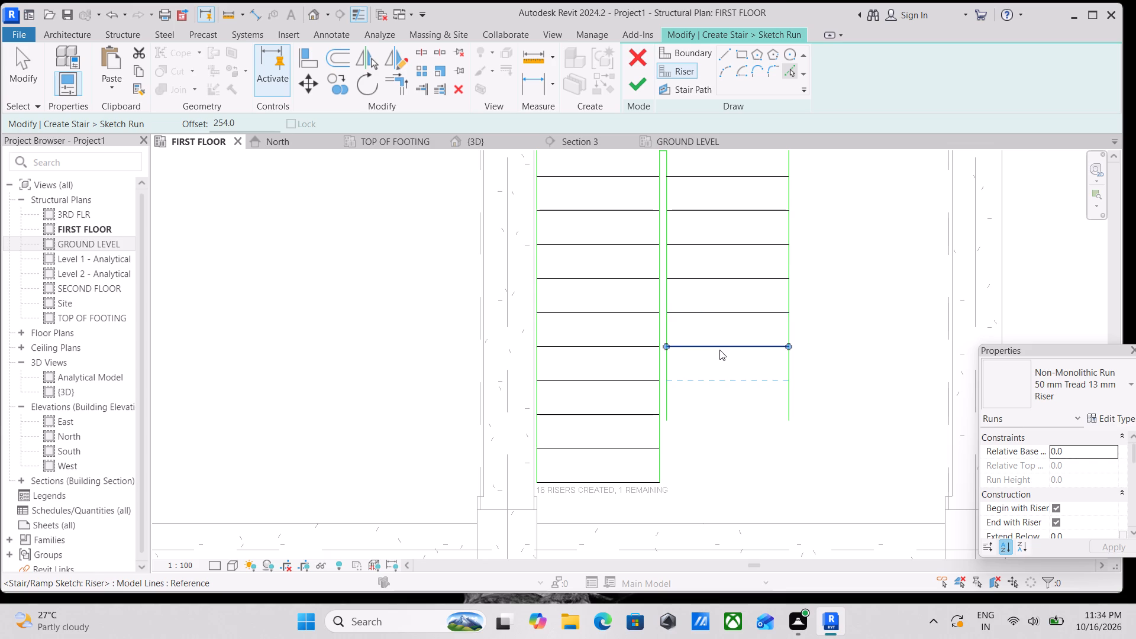
pyautogui.scroll(-2, 686, 382)
pyautogui.moveTo(688, 379); pyautogui.dragTo(696, 353, button='middle')
pyautogui.scroll(8, 698, 383)
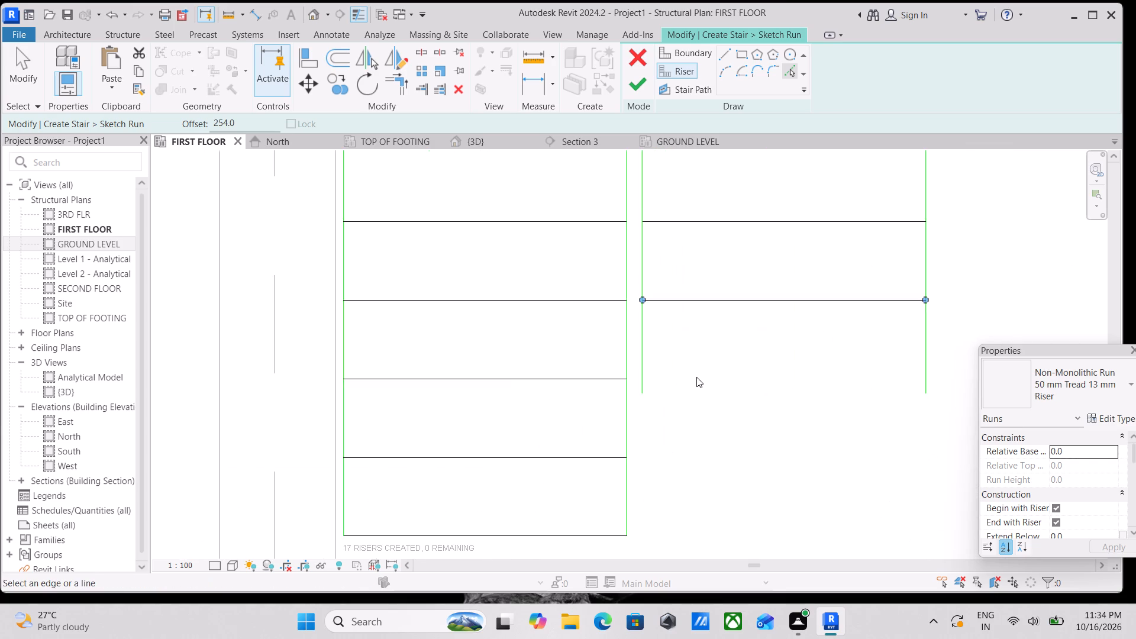
pyautogui.press('Escape')
pyautogui.press('Escape')
pyautogui.scroll(2, 641, 375)
pyautogui.press('Escape')
pyautogui.press('Escape')
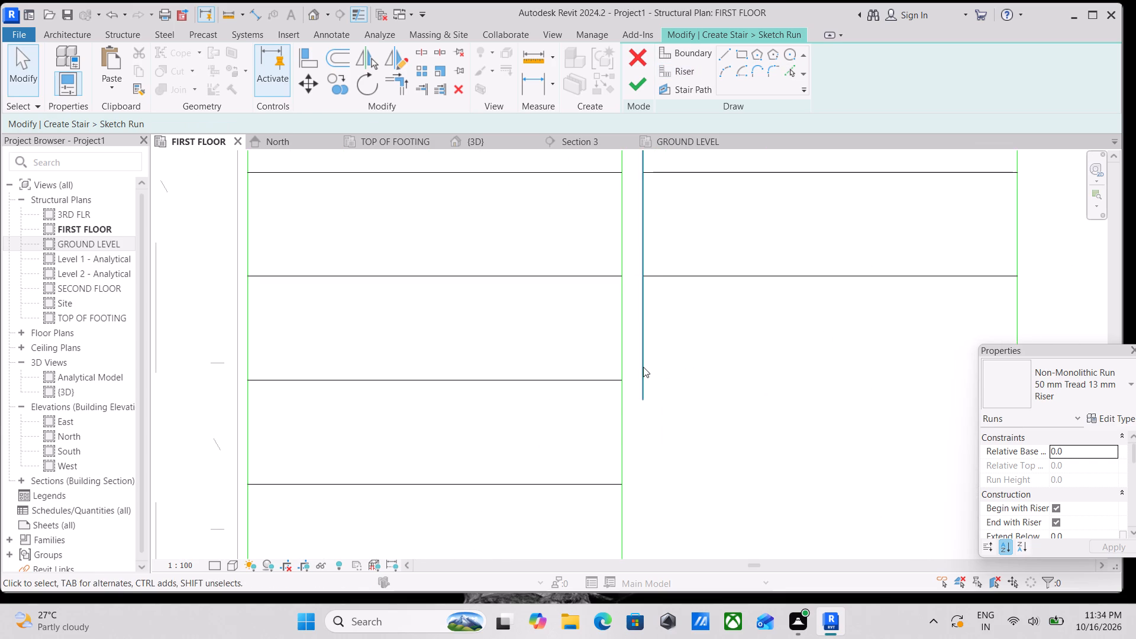
# Shorten the second flight's inner and outer boundary lines so both end at its southernmost riser.
pyautogui.click(643, 367)
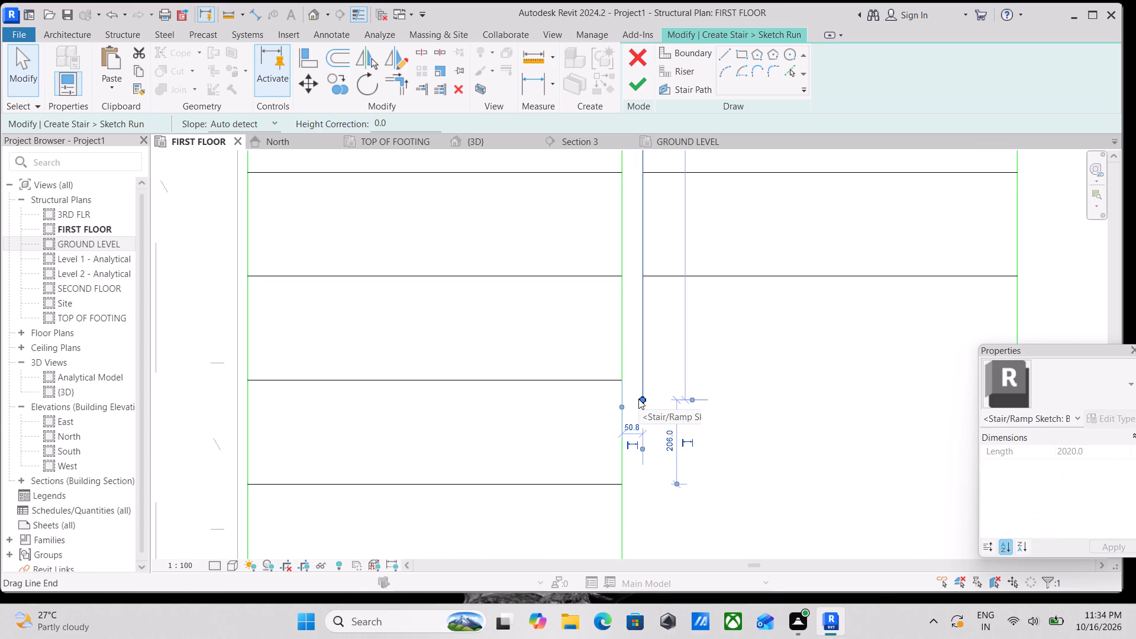
pyautogui.moveTo(640, 398); pyautogui.dragTo(646, 322)
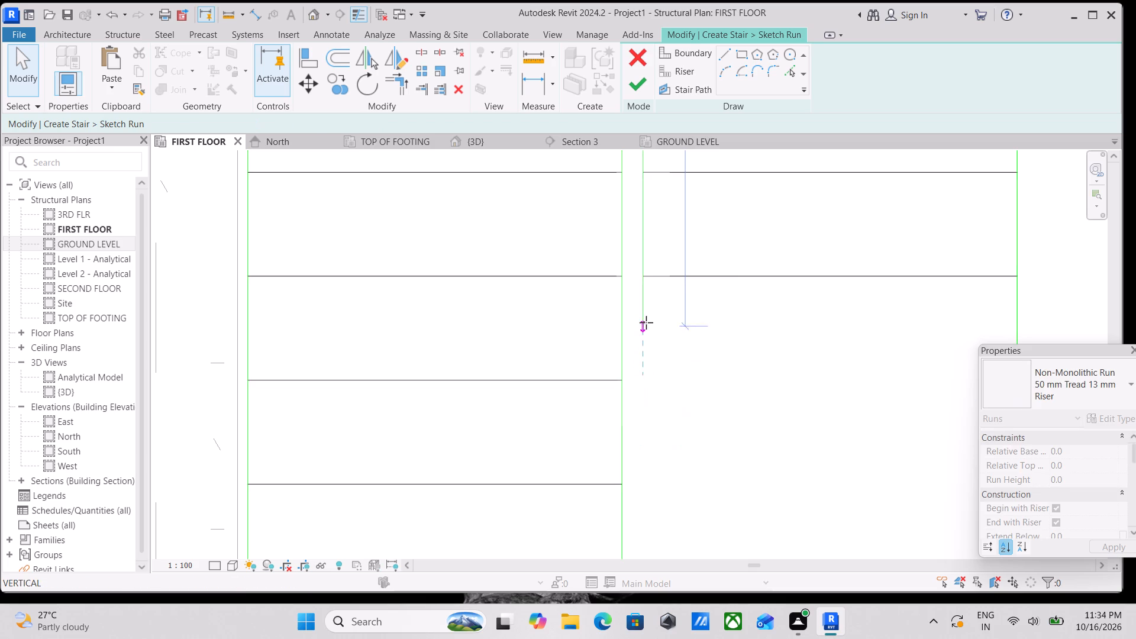
pyautogui.moveTo(646, 322); pyautogui.dragTo(645, 282)
pyautogui.scroll(-3, 736, 316)
pyautogui.moveTo(735, 316); pyautogui.dragTo(722, 314, button='middle')
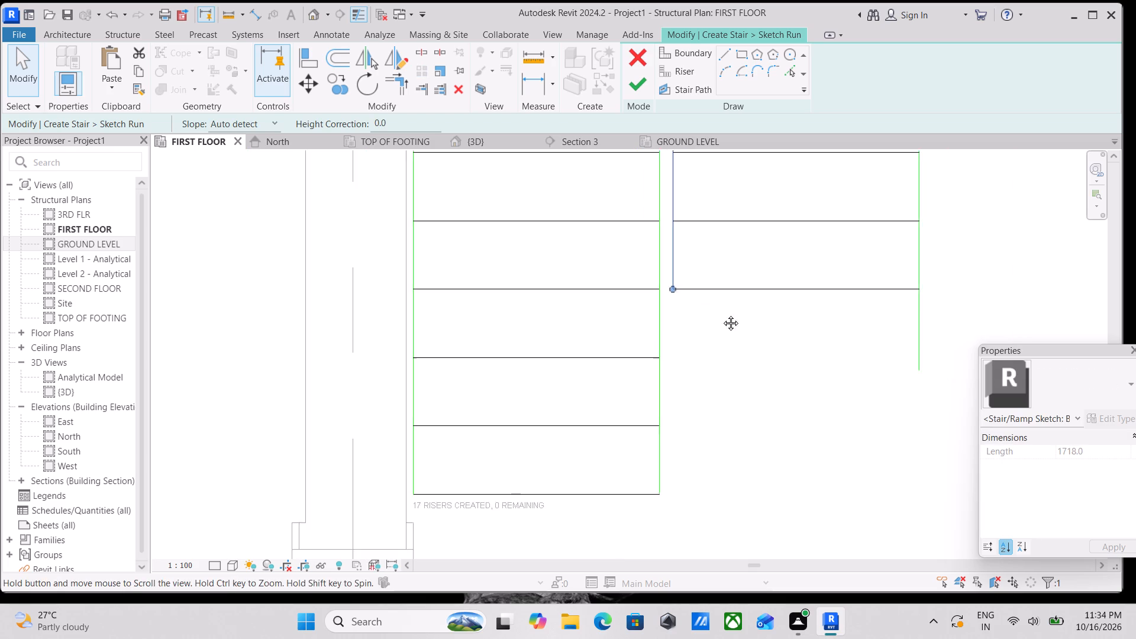
pyautogui.moveTo(722, 314); pyautogui.dragTo(539, 311, button='middle')
pyautogui.click(723, 335)
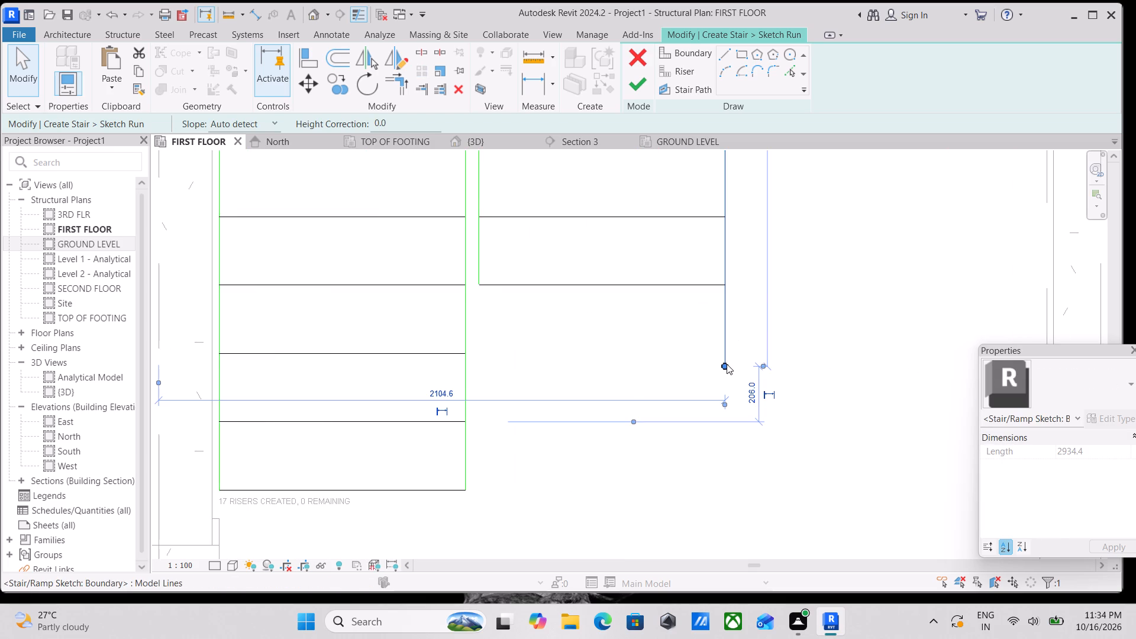
pyautogui.moveTo(725, 365); pyautogui.dragTo(730, 285)
pyautogui.scroll(-2, 699, 347)
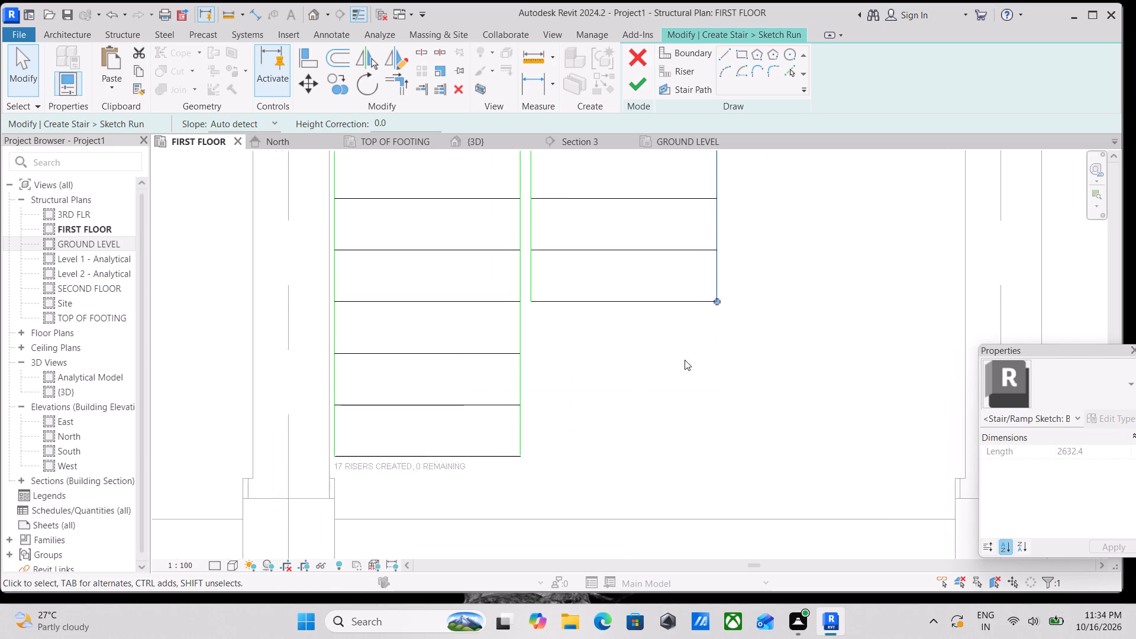
# Draw the stair path from the first riser's midpoint about 3000 mm north, across the landing, and south to the second flight's last riser.
pyautogui.scroll(-5, 685, 360)
pyautogui.click(667, 90)
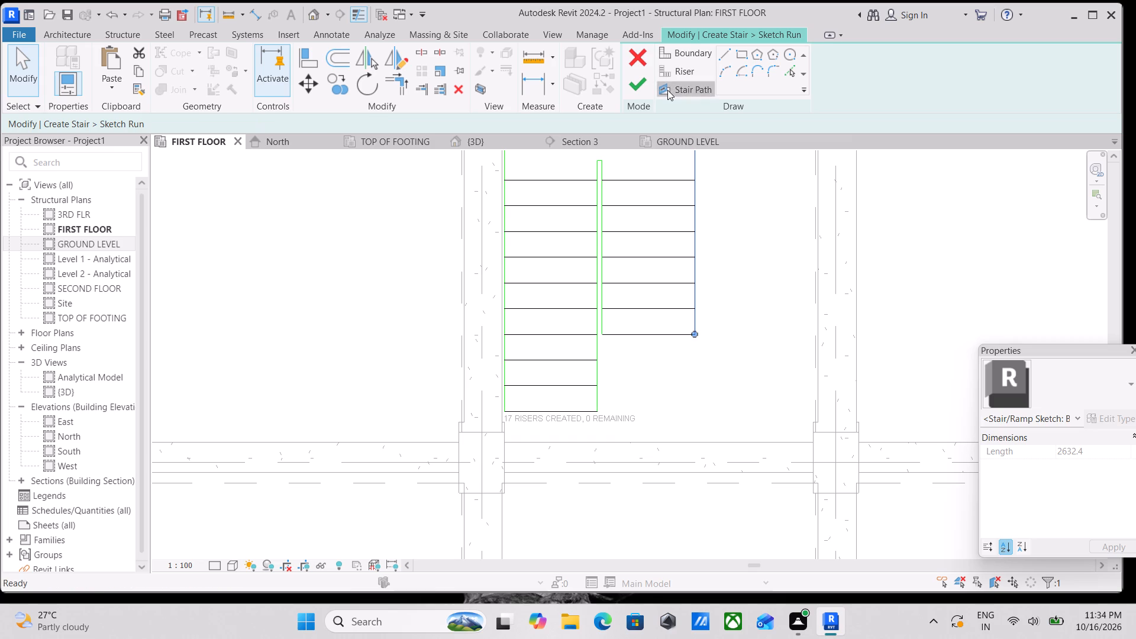
pyautogui.click(552, 410)
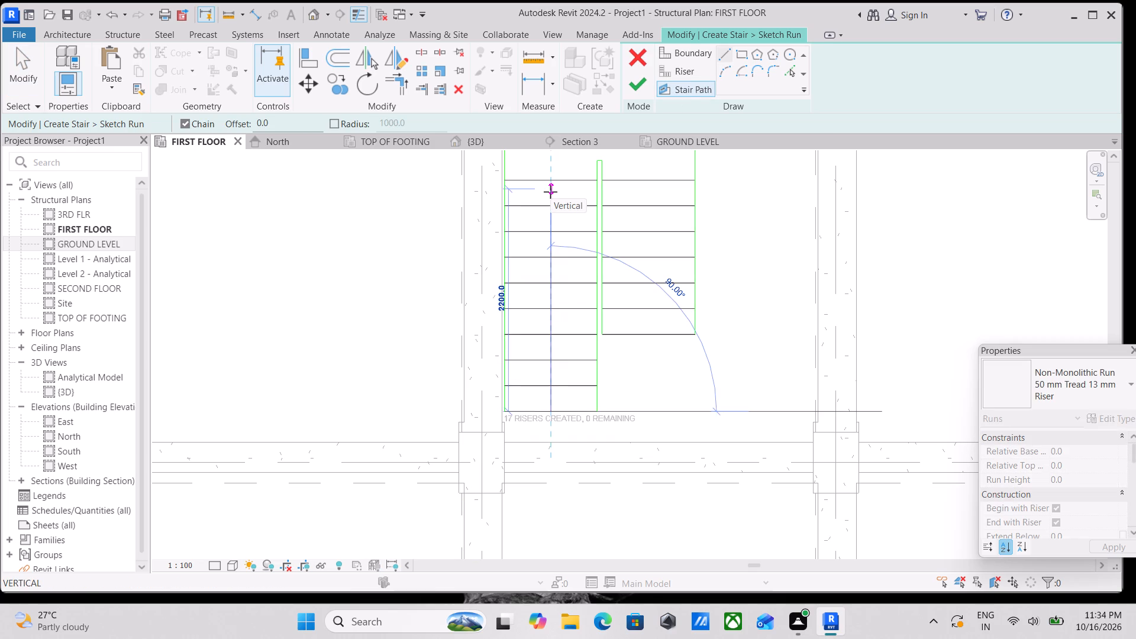
pyautogui.scroll(-1, 550, 192)
pyautogui.moveTo(550, 192); pyautogui.dragTo(563, 241, button='middle')
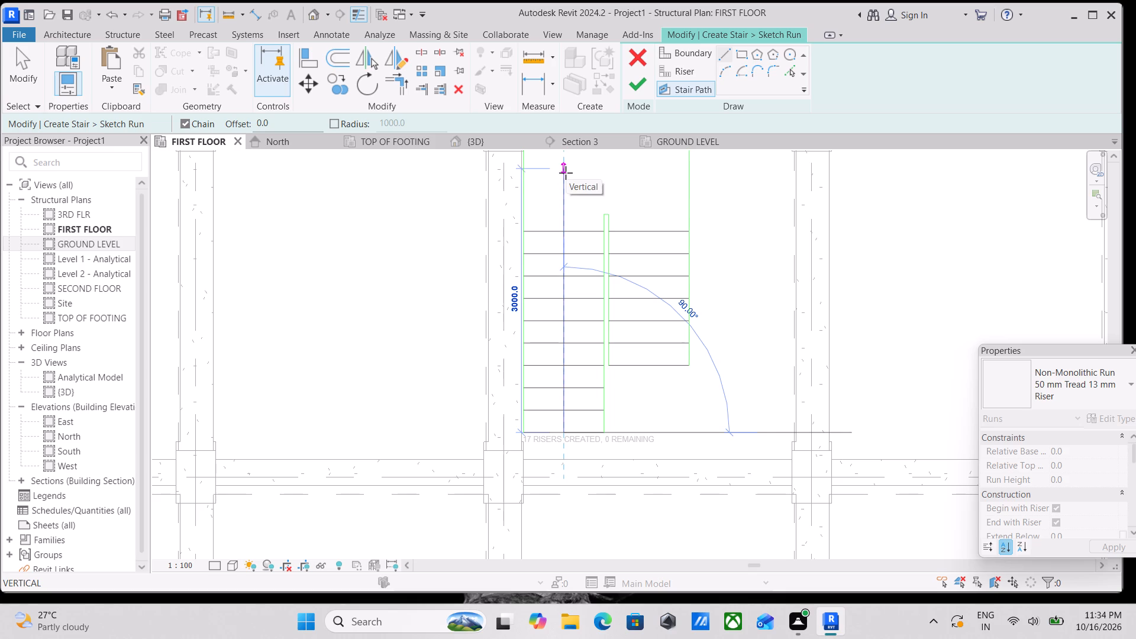
pyautogui.click(566, 167)
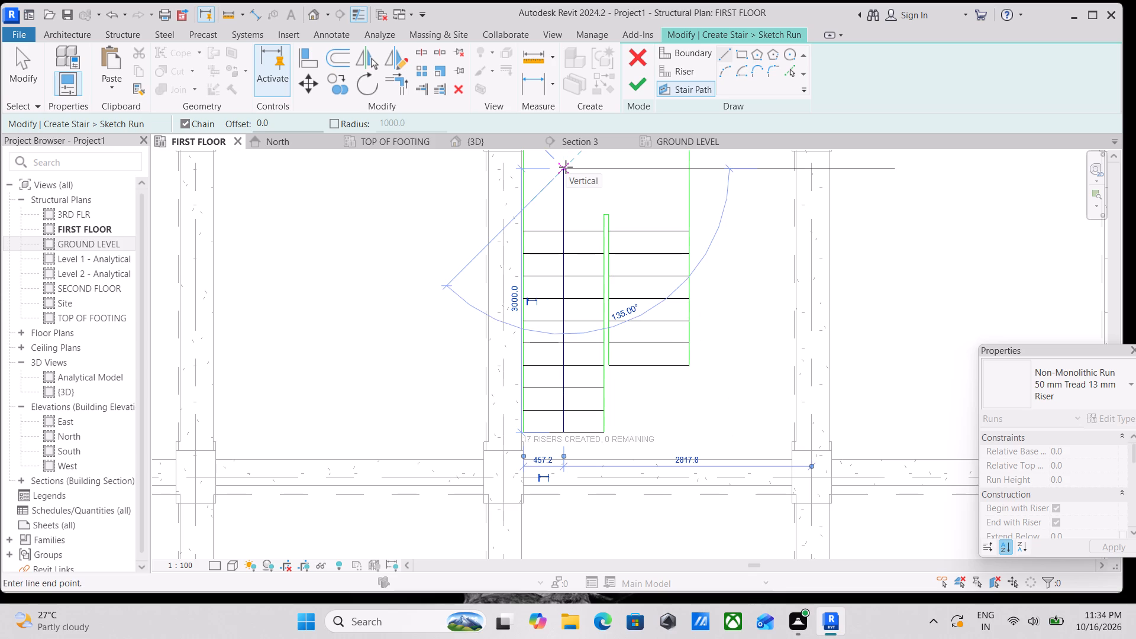
pyautogui.click(658, 172)
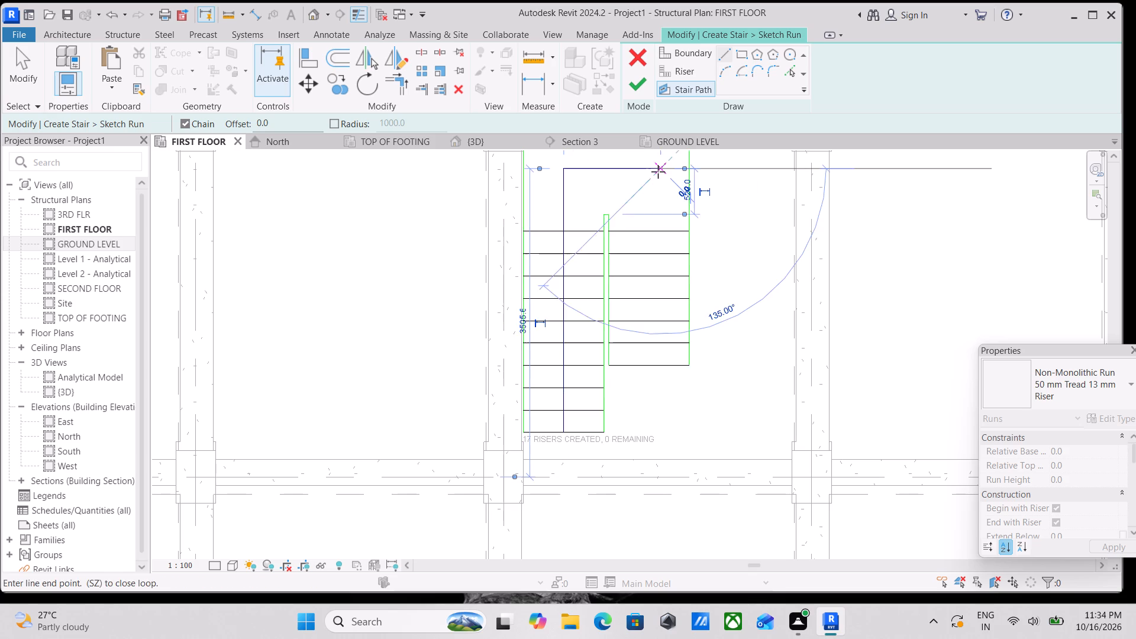
pyautogui.click(660, 364)
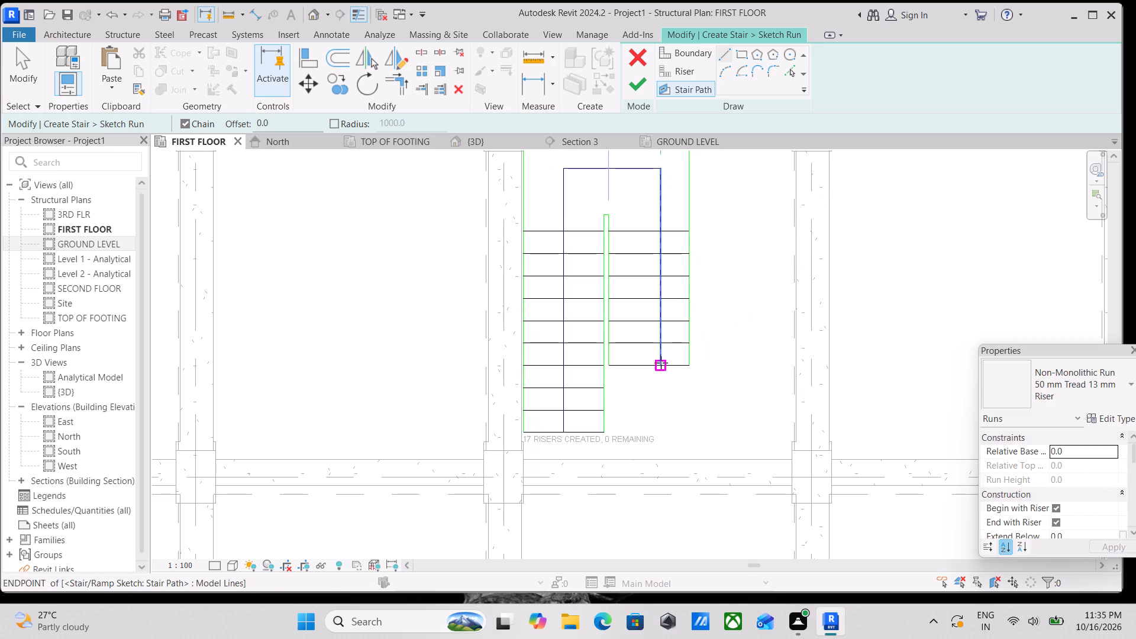
# Finish the run sketch and complete the stair.
pyautogui.click(639, 82)
pyautogui.scroll(-1, 640, 94)
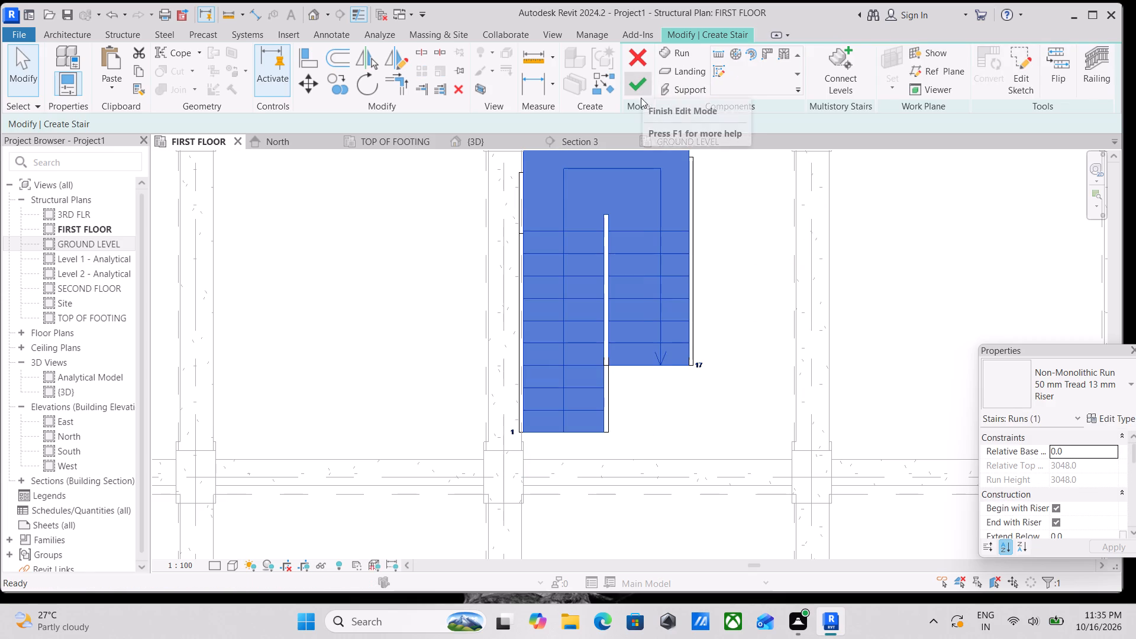
pyautogui.scroll(-2, 641, 98)
pyautogui.click(640, 84)
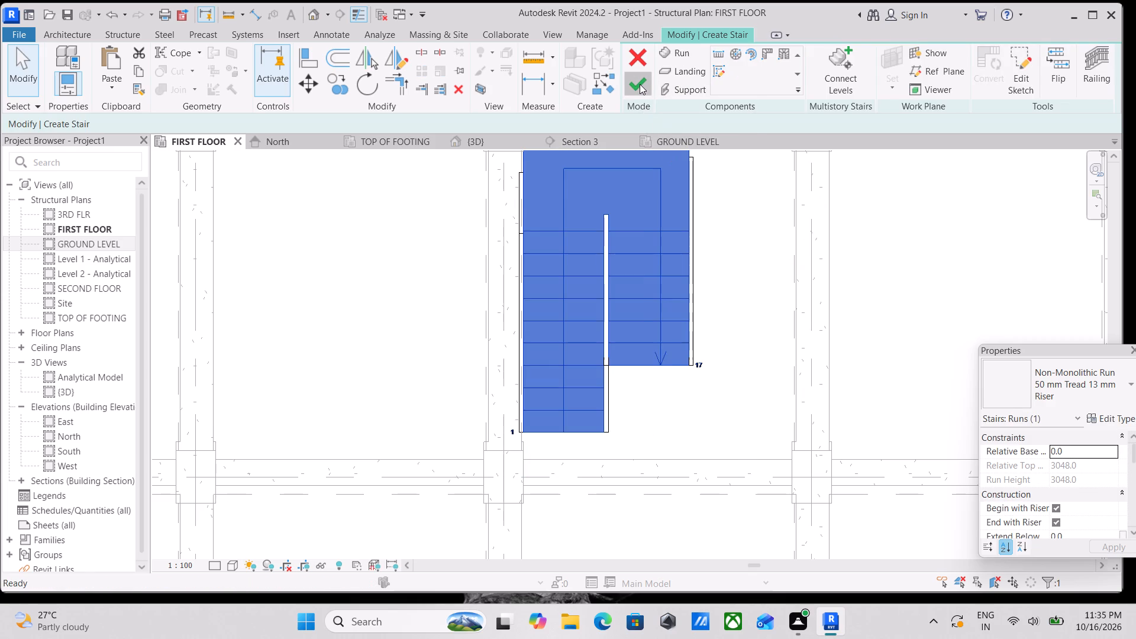
pyautogui.scroll(-6, 640, 84)
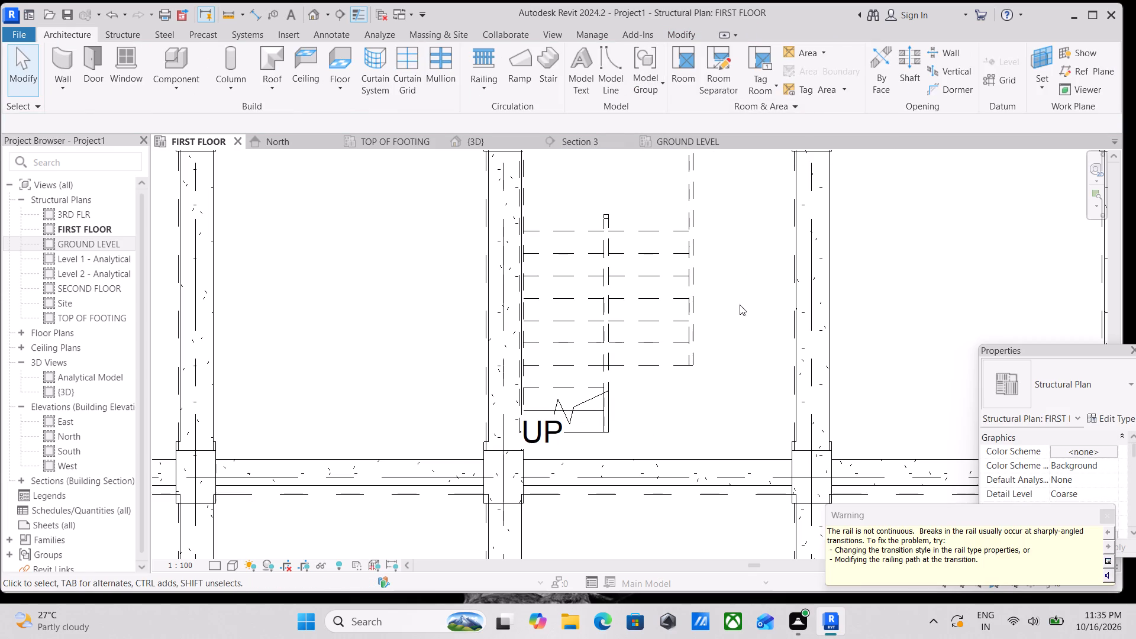
# Examine the instance properties of the stair's outer 900mm railing.
pyautogui.click(691, 291)
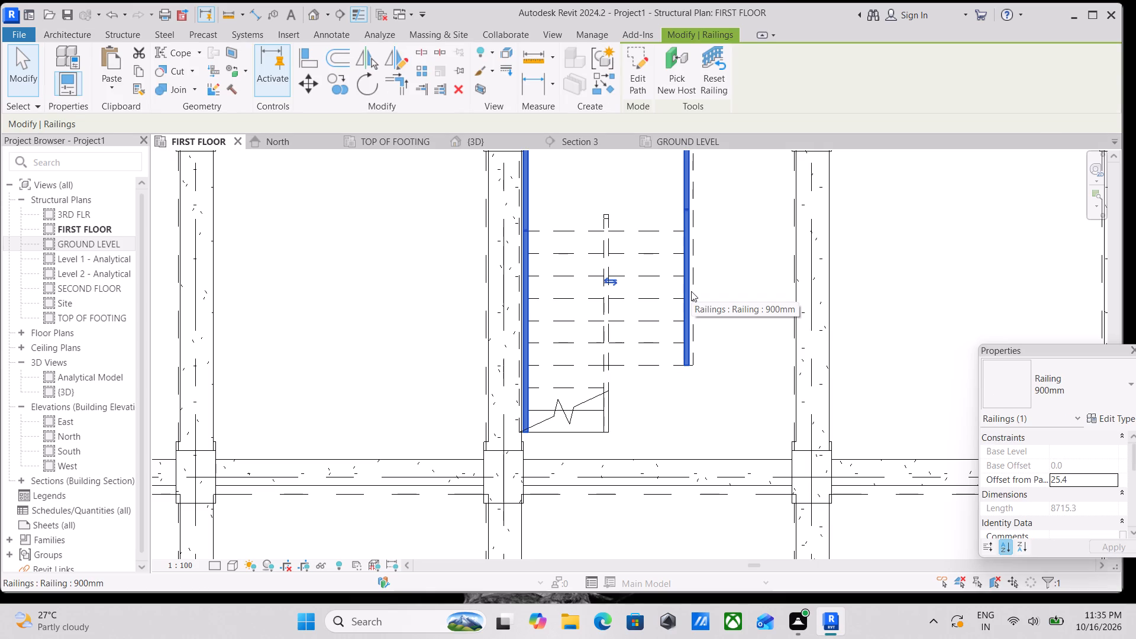
pyautogui.scroll(-3, 1108, 541)
pyautogui.scroll(-1, 1031, 459)
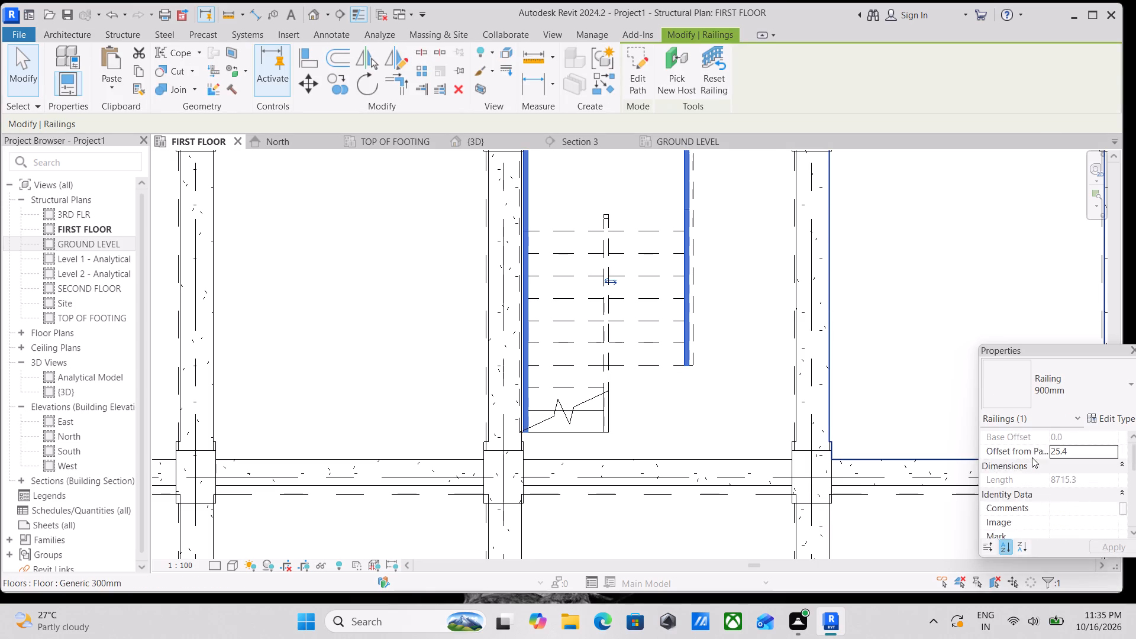
pyautogui.scroll(-1, 1032, 457)
pyautogui.scroll(-7, 1076, 501)
pyautogui.scroll(4, 1085, 494)
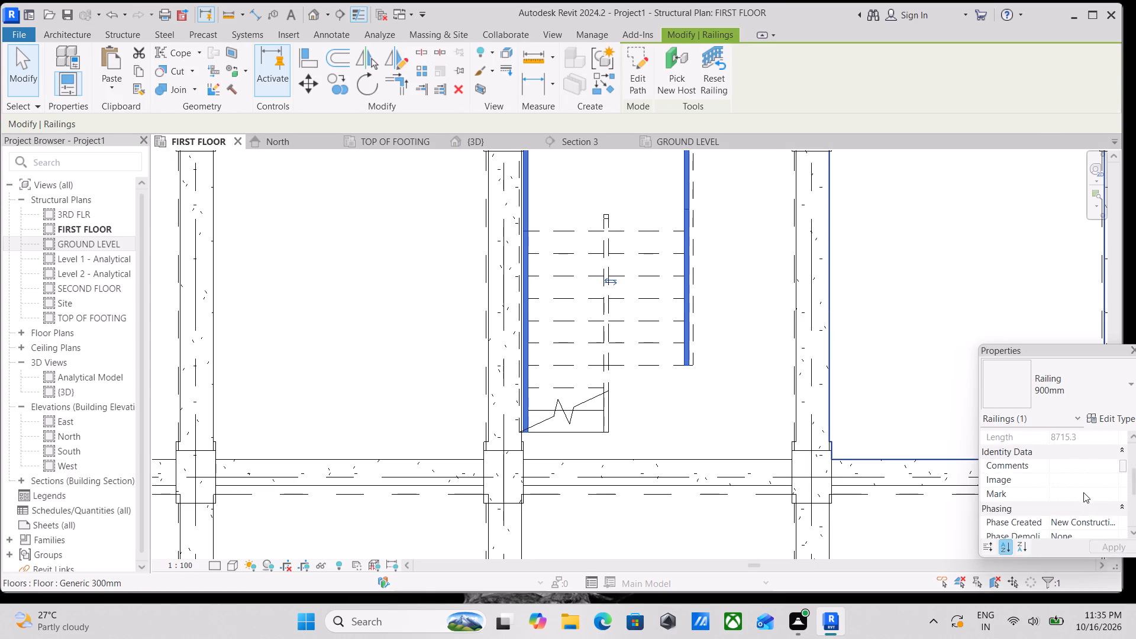
pyautogui.scroll(7, 1083, 492)
pyautogui.scroll(-2, 418, 231)
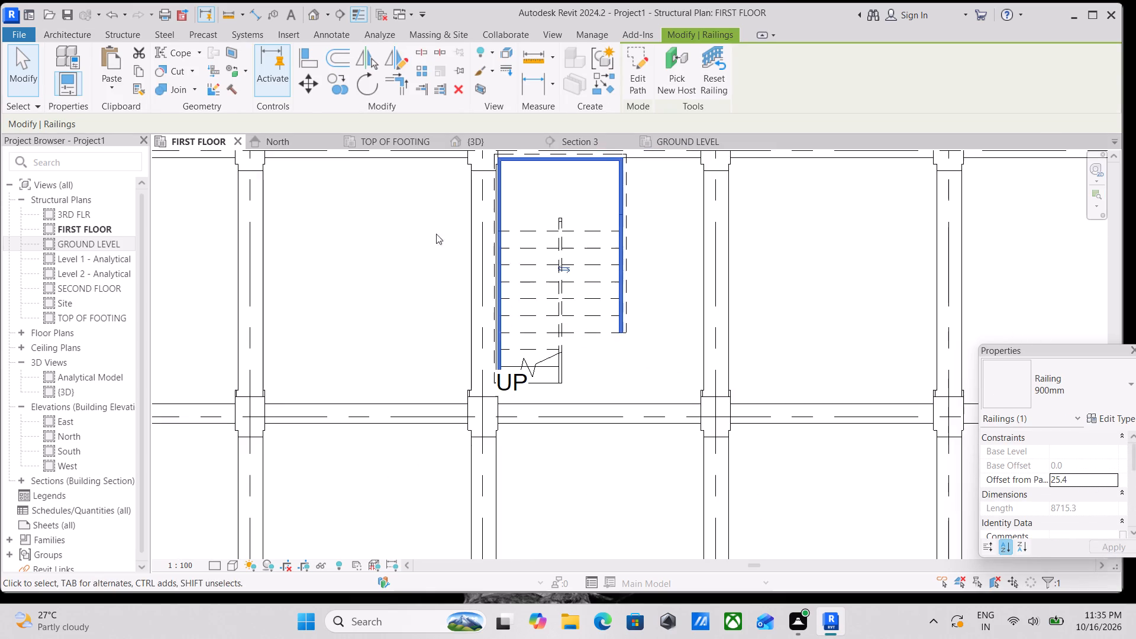
pyautogui.moveTo(454, 237); pyautogui.dragTo(477, 279, button='middle')
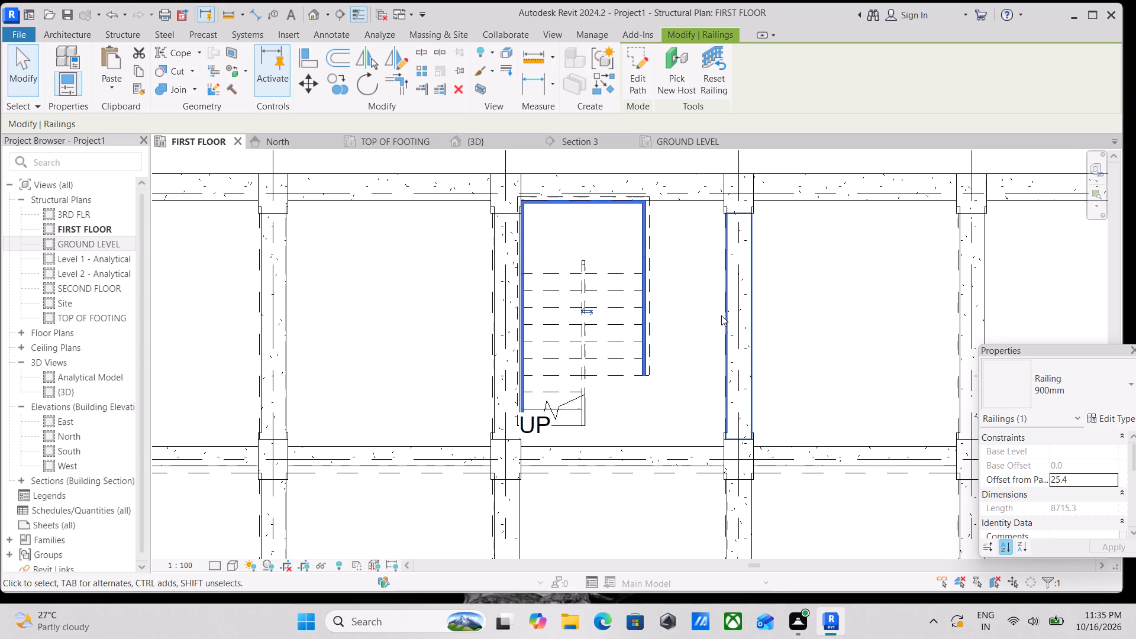
pyautogui.scroll(-3, 1084, 467)
pyautogui.scroll(-3, 1097, 532)
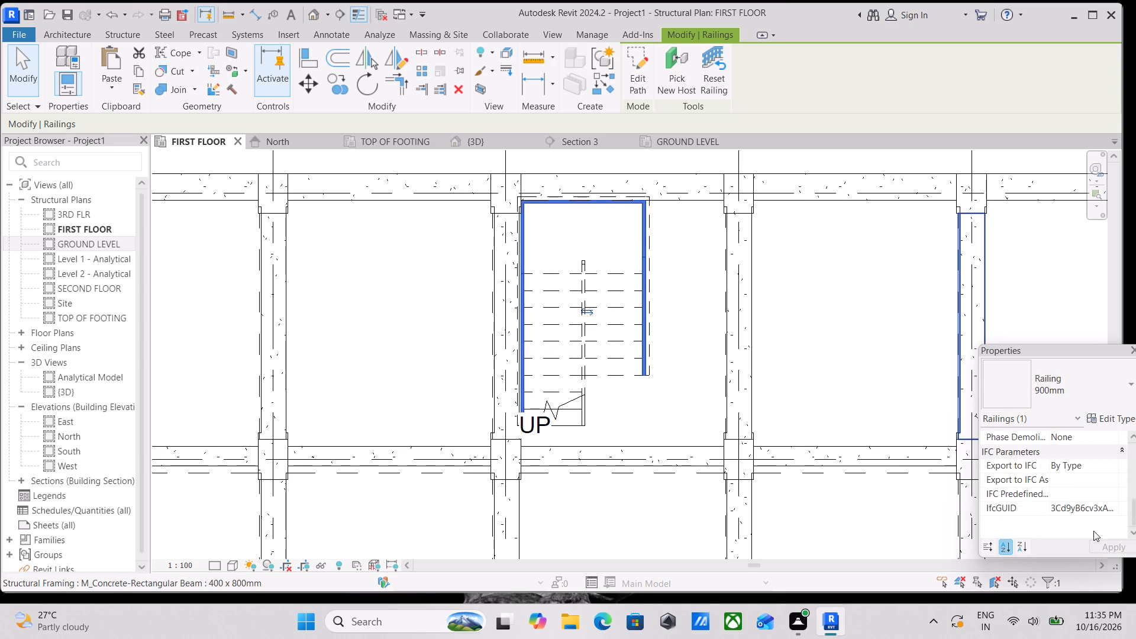
pyautogui.scroll(3, 1070, 509)
pyautogui.scroll(3, 653, 359)
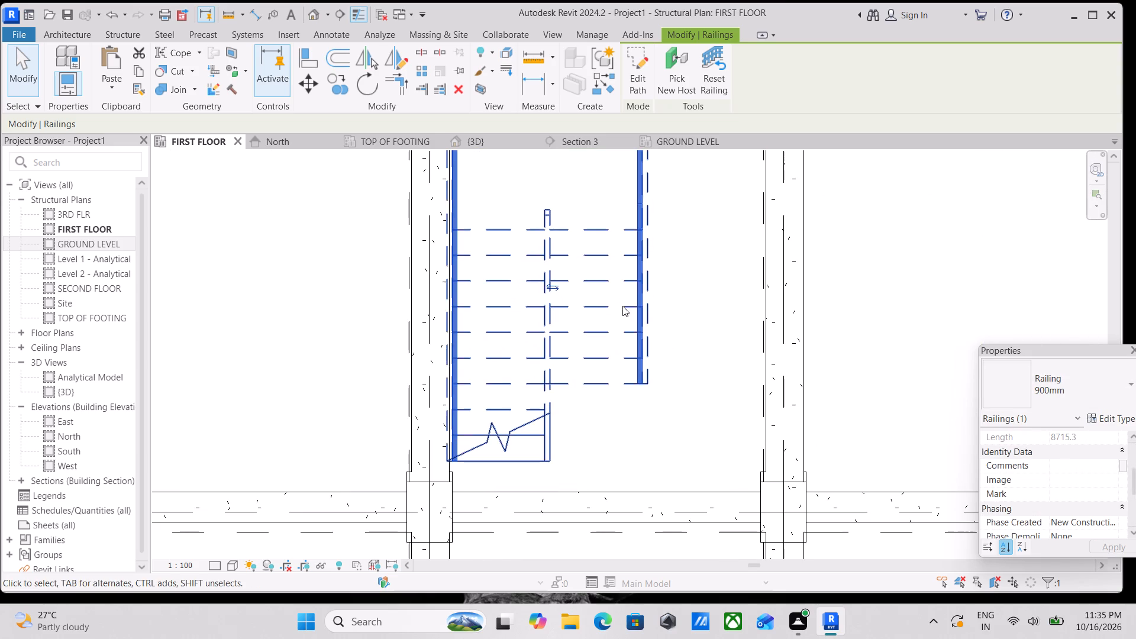
# Change the stair's type to Cast-In-Place Stair: Monolithic Stair.
pyautogui.click(564, 301)
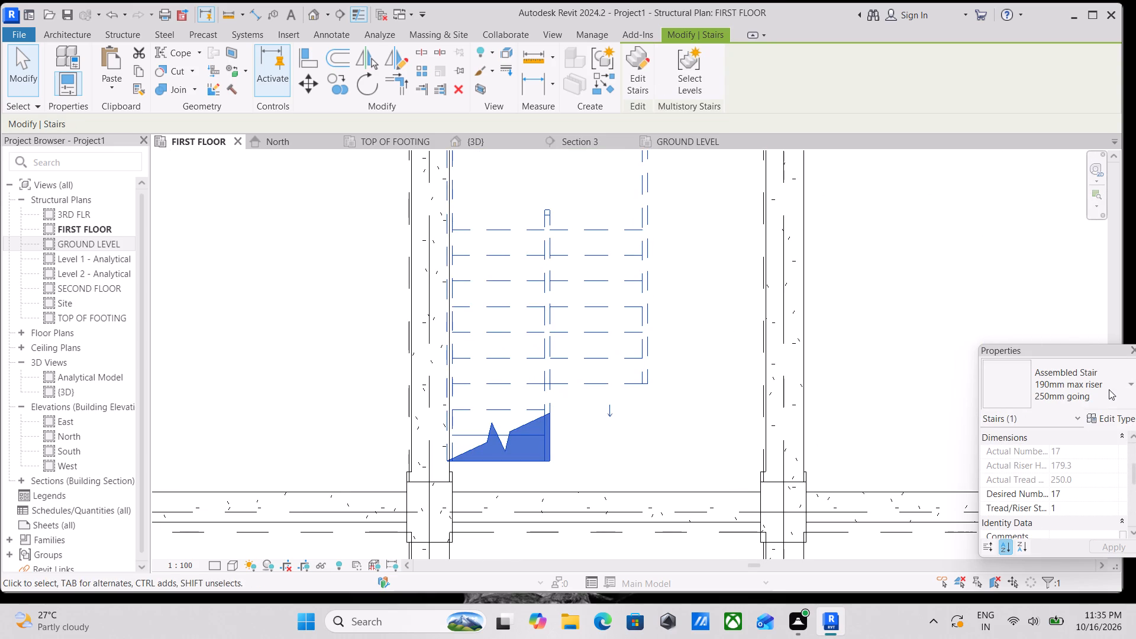
pyautogui.click(1108, 386)
pyautogui.scroll(-1, 1002, 554)
pyautogui.click(1001, 551)
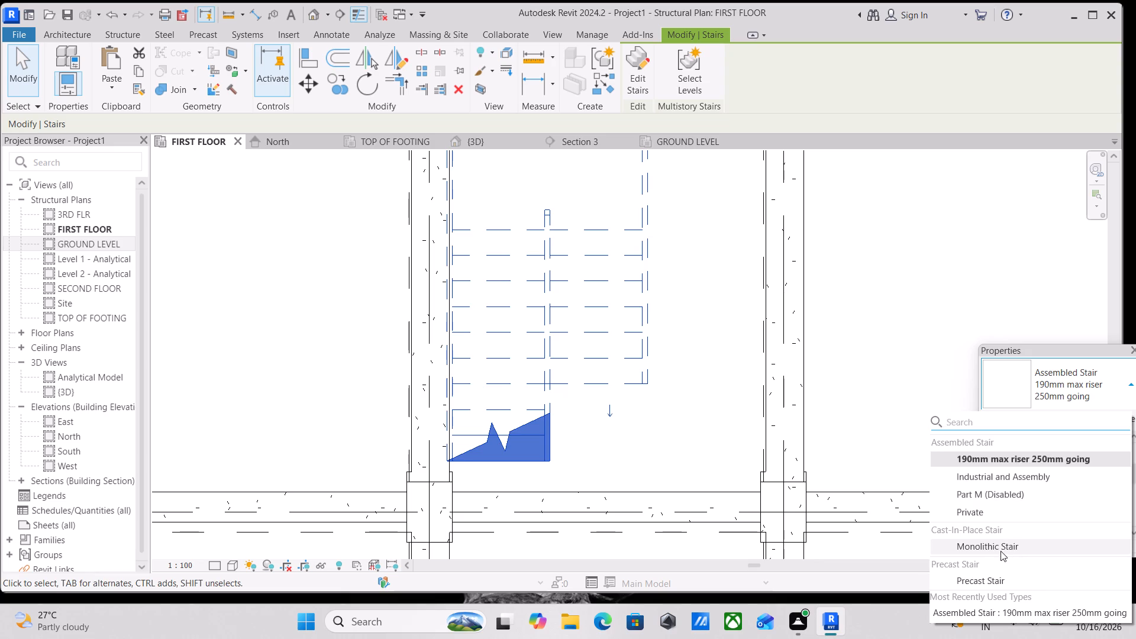
# Nudge the monolithic stair east in twelve small increments, clear of the beam along its west side.
pyautogui.moveTo(503, 393); pyautogui.dragTo(588, 517, button='middle')
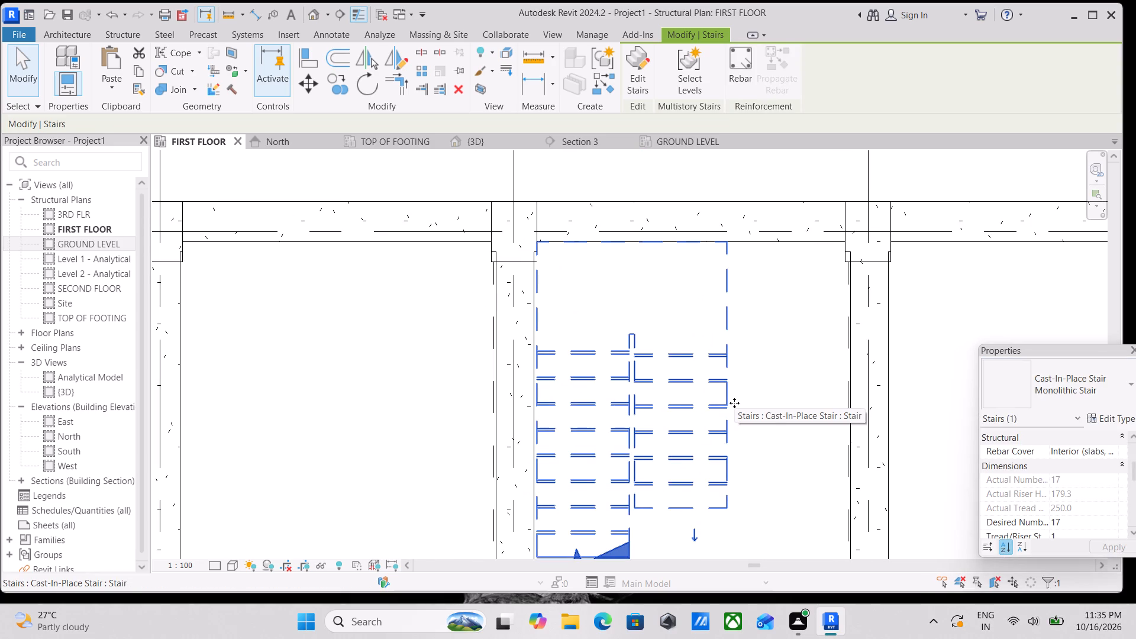
pyautogui.scroll(2, 741, 440)
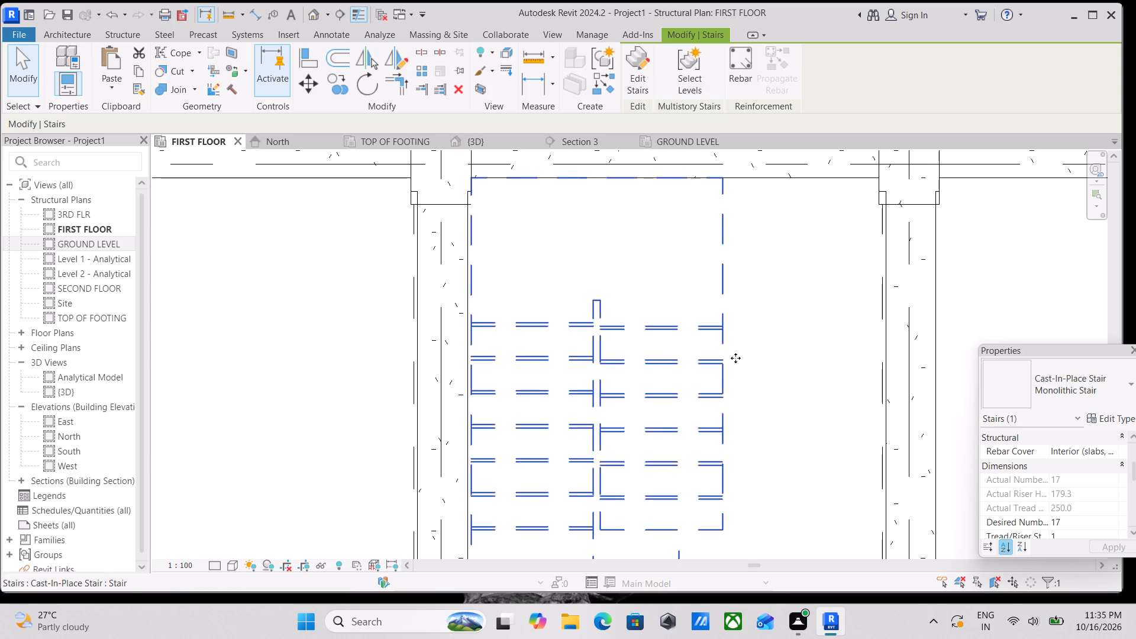
pyautogui.press('Escape')
pyautogui.click(721, 360)
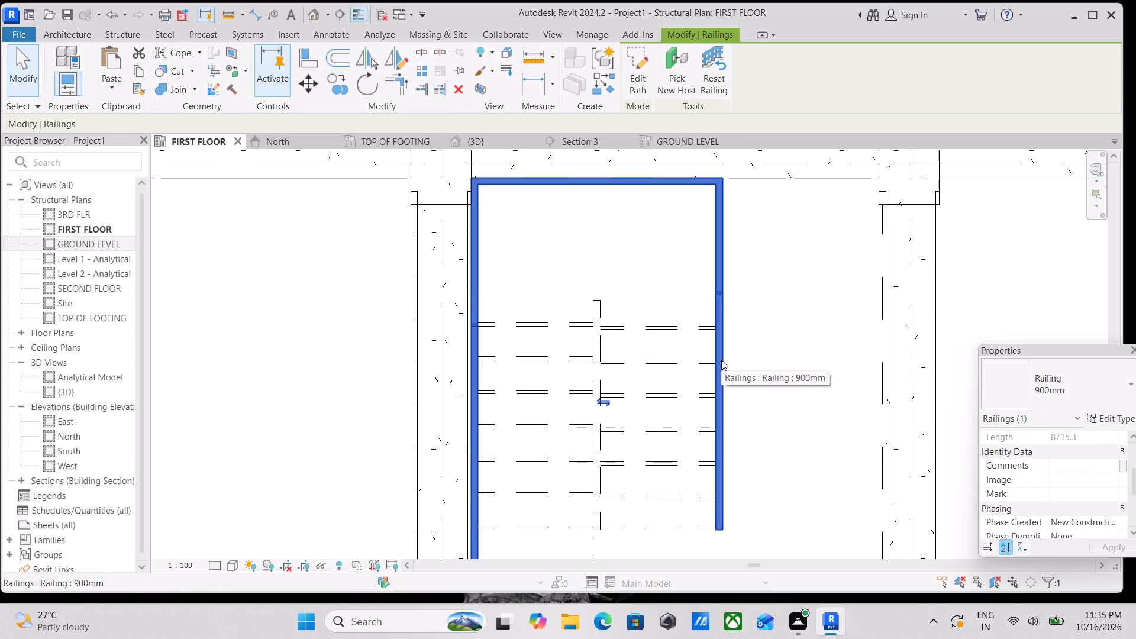
pyautogui.press('Escape')
pyautogui.click(627, 328)
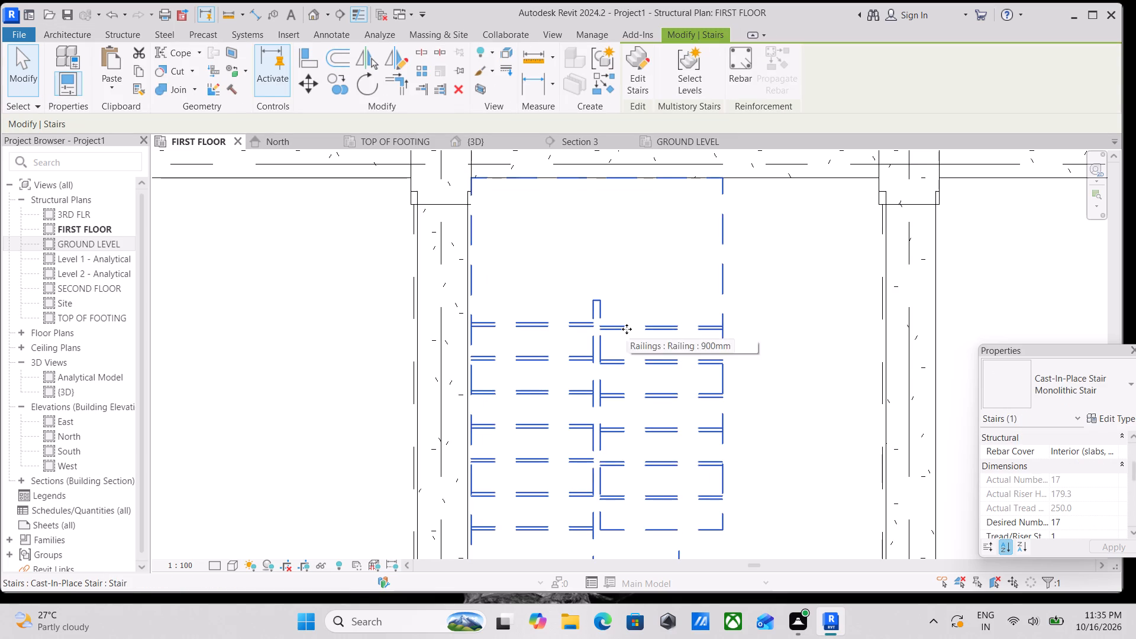
pyautogui.press('Right')
pyautogui.press('Right')
pyautogui.press('Right')
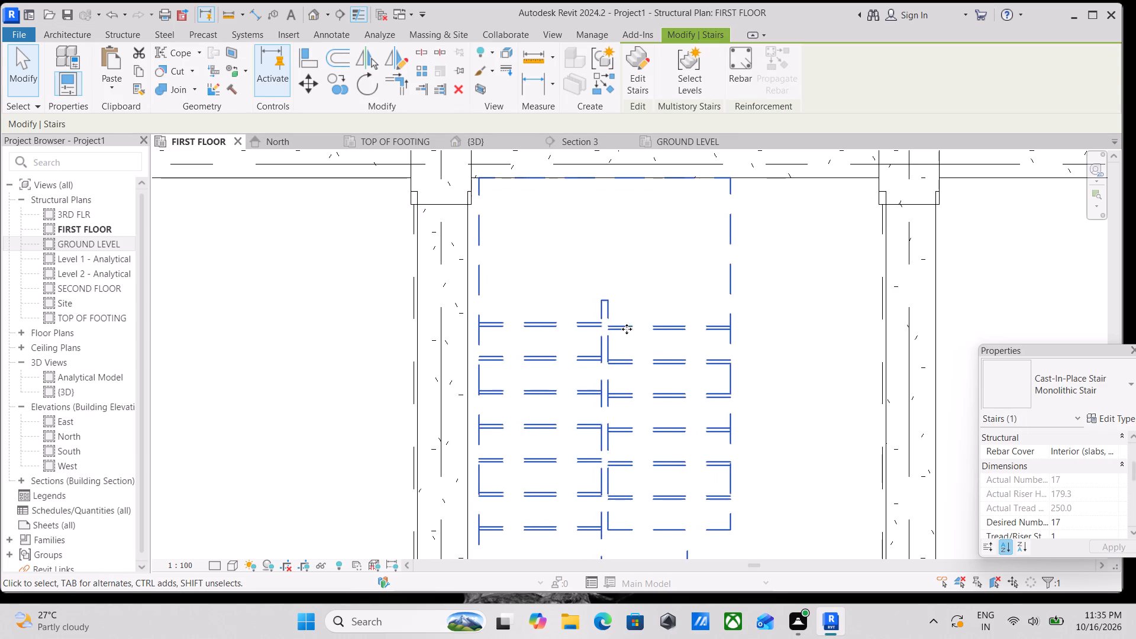
pyautogui.press('Right')
pyautogui.press('Right')
pyautogui.press('Right')
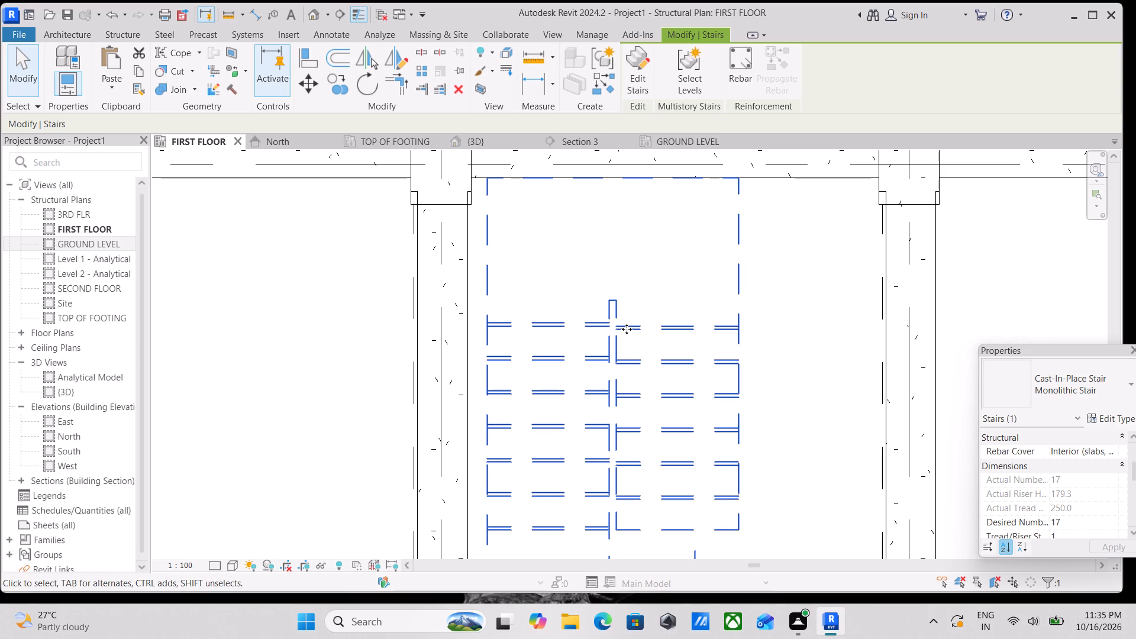
pyautogui.scroll(-3, 633, 329)
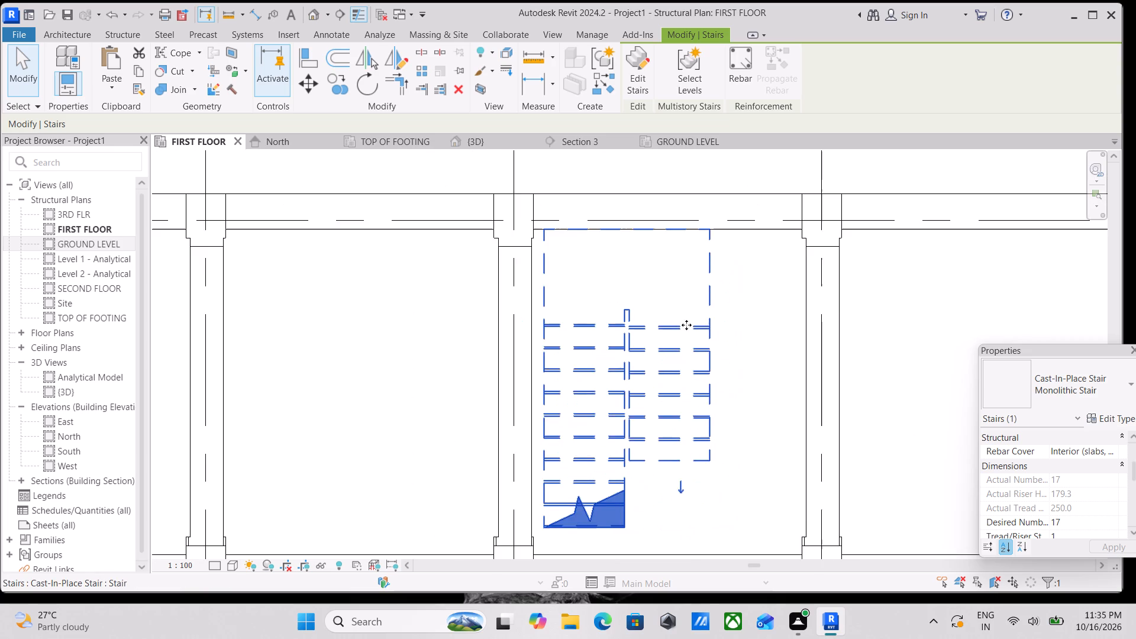
pyautogui.moveTo(690, 332); pyautogui.dragTo(697, 369, button='middle')
pyautogui.click(711, 388)
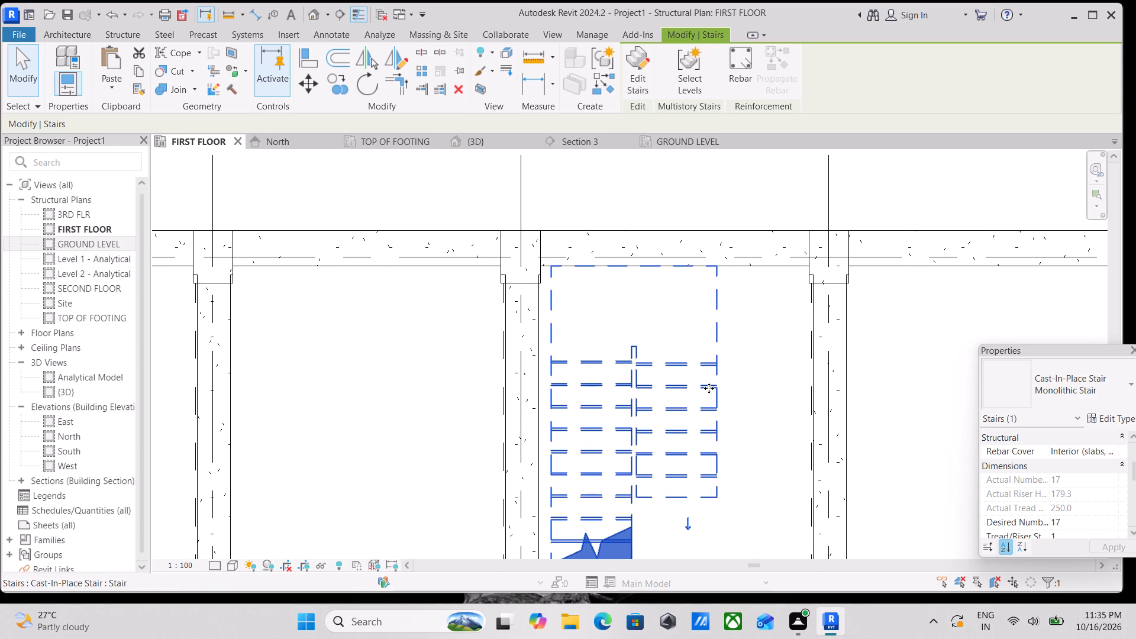
pyautogui.press('Right')
pyautogui.press('Right')
pyautogui.press('Right')
pyautogui.press('Right')
pyautogui.press('Right')
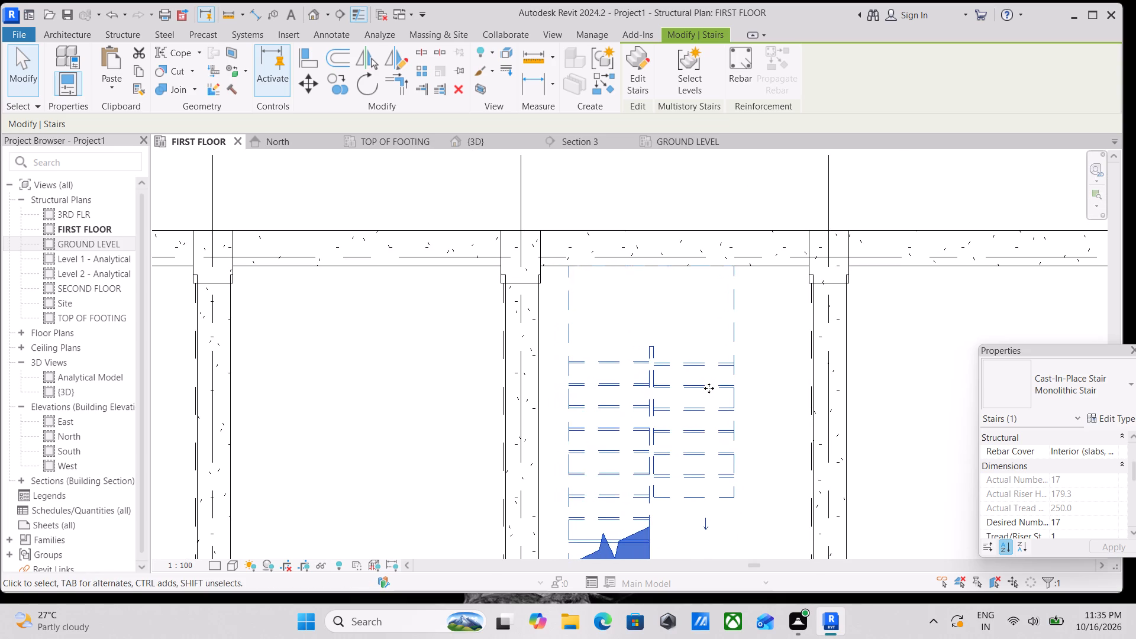
pyautogui.press('Right')
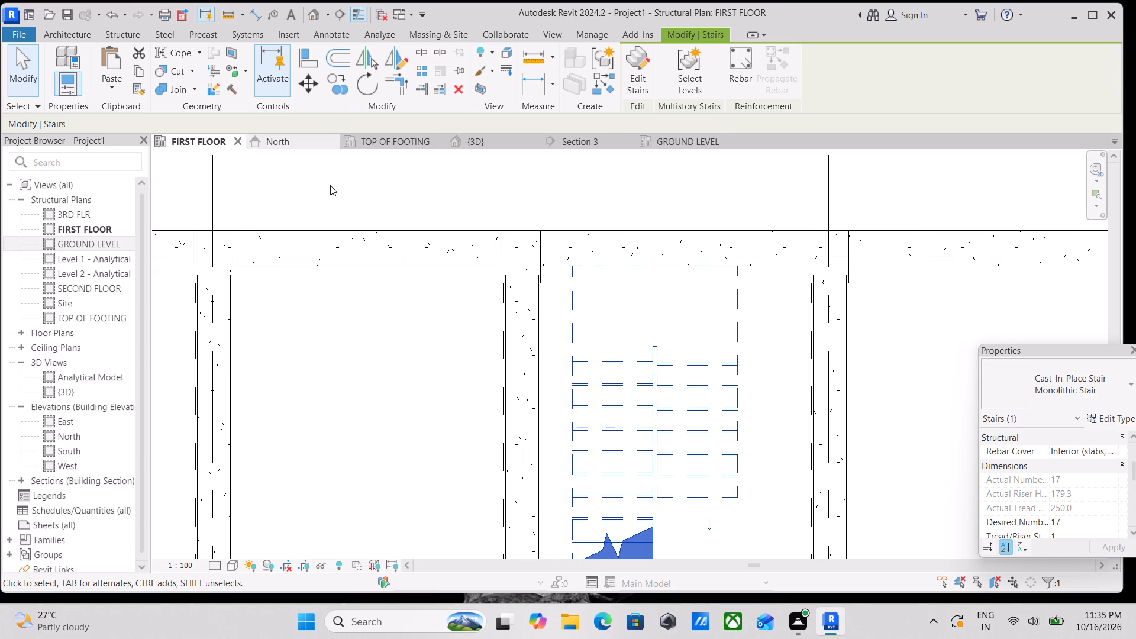
# In the {3D} view, make all model categories visible through the Visibility/Graphic Overrides.
pyautogui.click(464, 140)
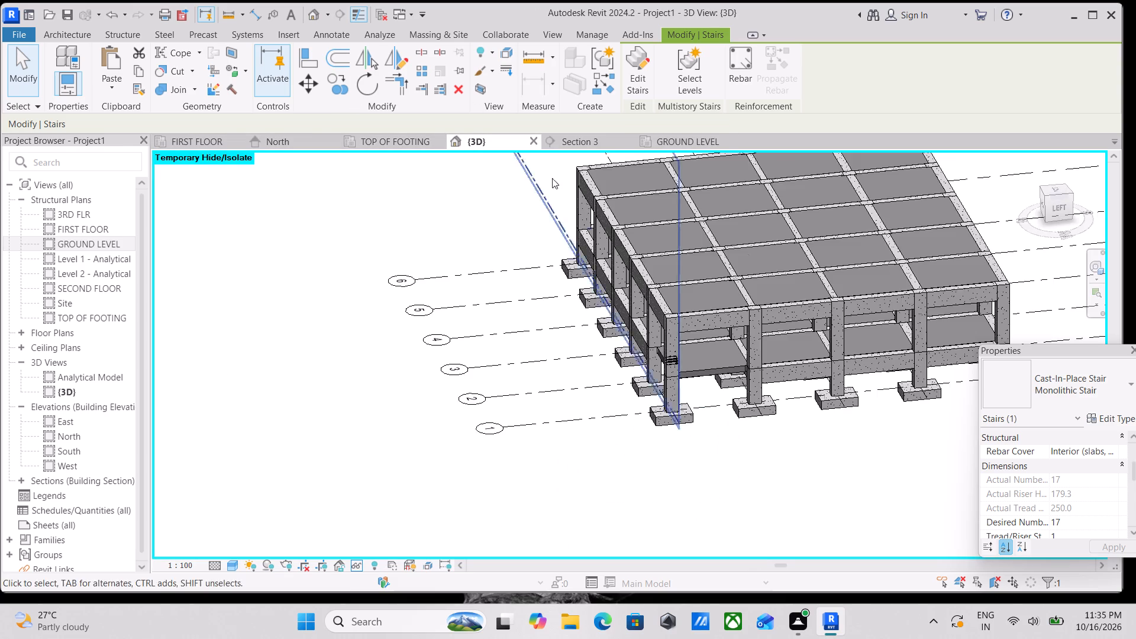
pyautogui.scroll(-3, 771, 260)
pyautogui.keyDown('shift'); pyautogui.moveTo(775, 387); pyautogui.dragTo(782, 303, button='middle'); pyautogui.keyUp('shift')
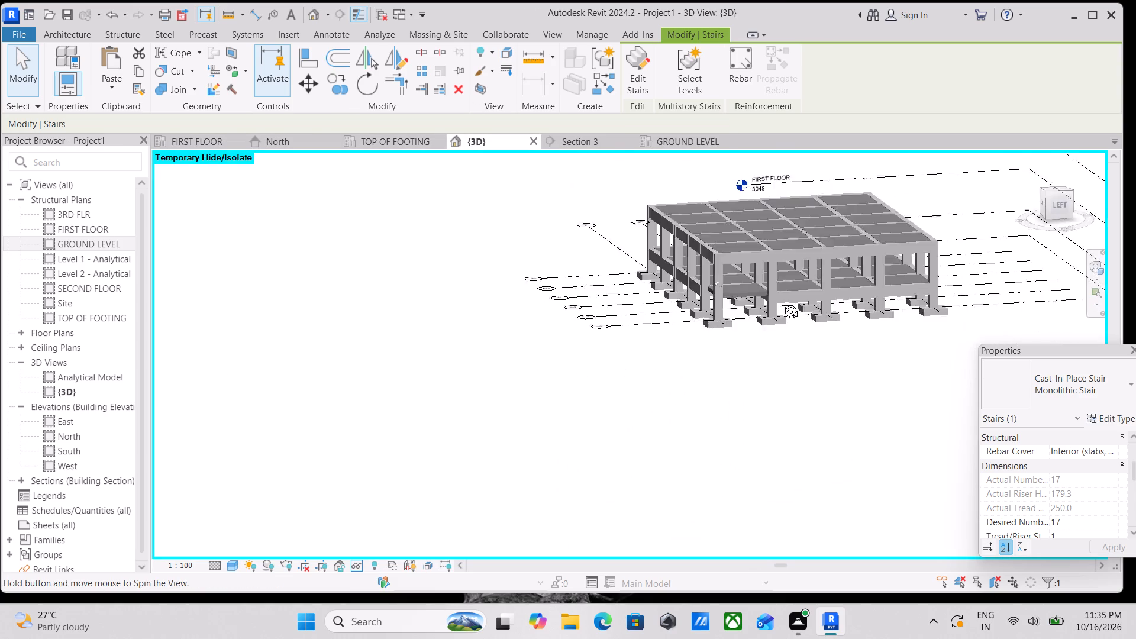
pyautogui.keyDown('shift'); pyautogui.moveTo(782, 303); pyautogui.dragTo(715, 412, button='middle'); pyautogui.keyUp('shift')
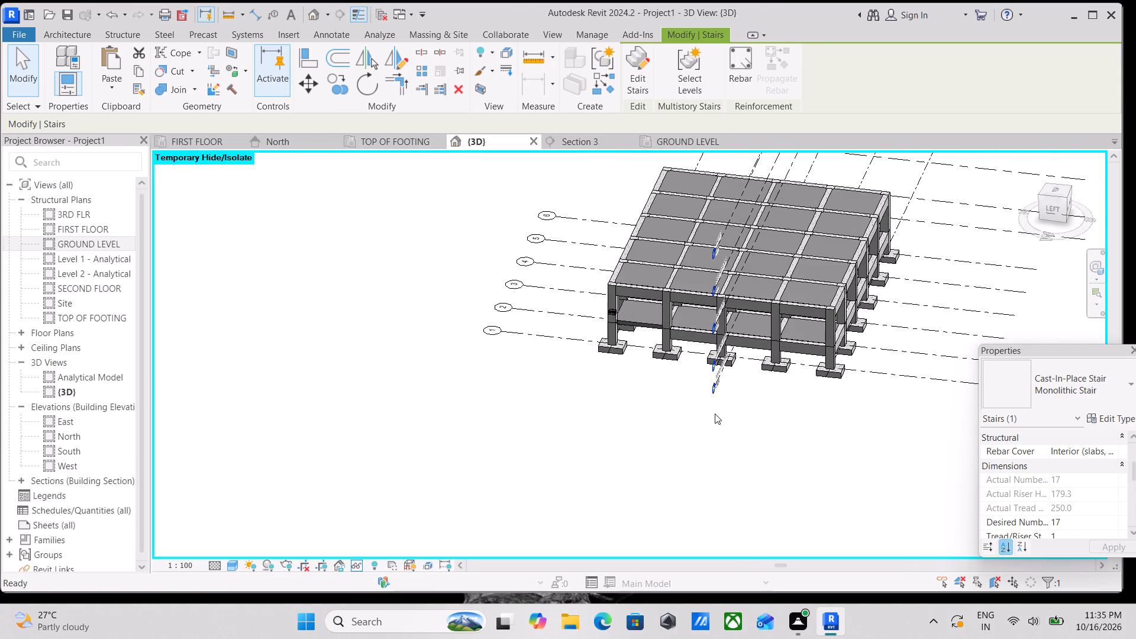
pyautogui.write('vv')
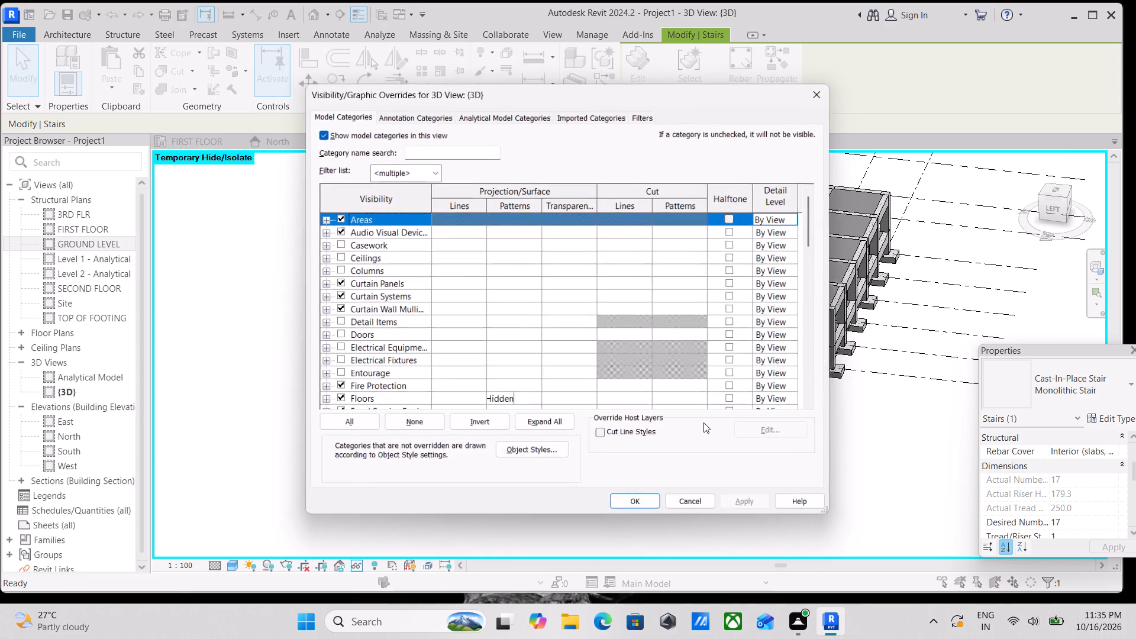
pyautogui.click(343, 424)
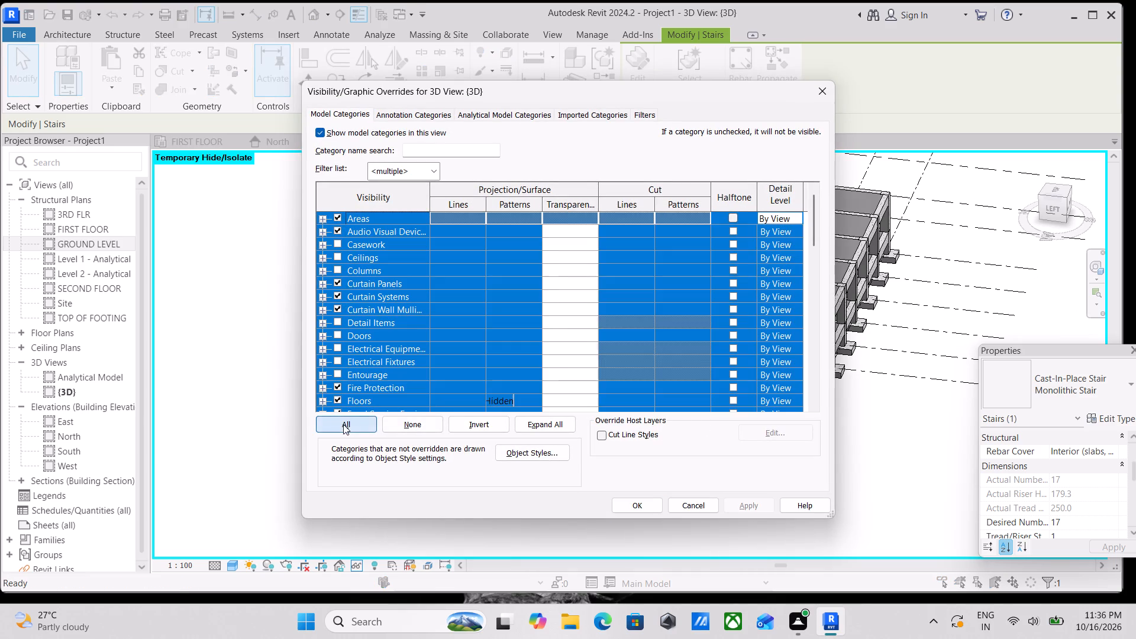
pyautogui.click(339, 346)
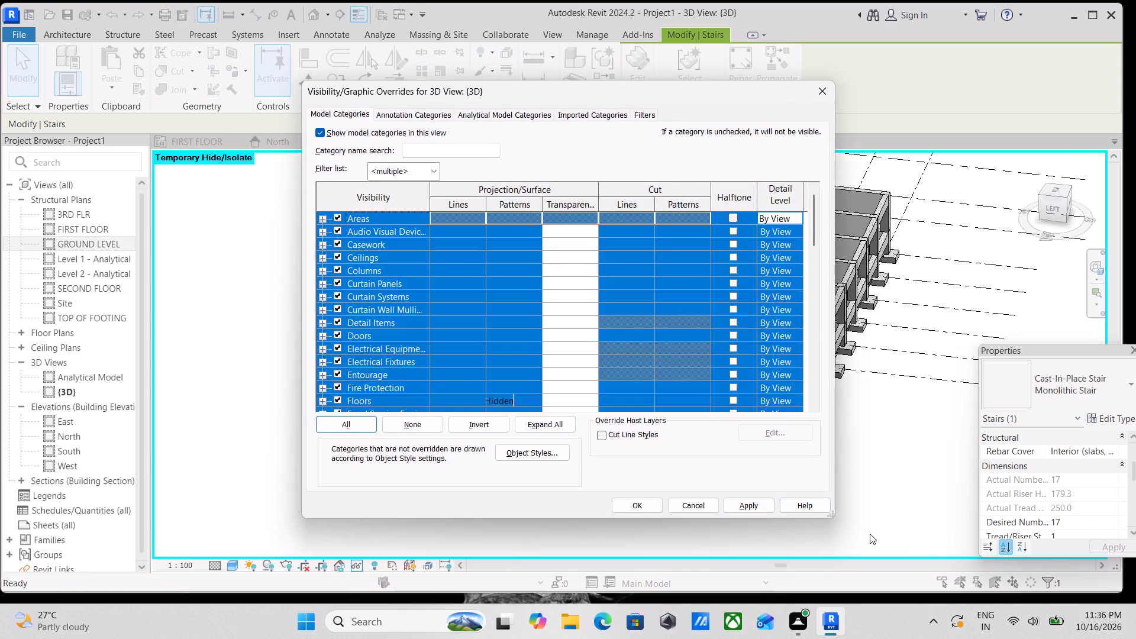
pyautogui.click(754, 506)
pyautogui.click(652, 504)
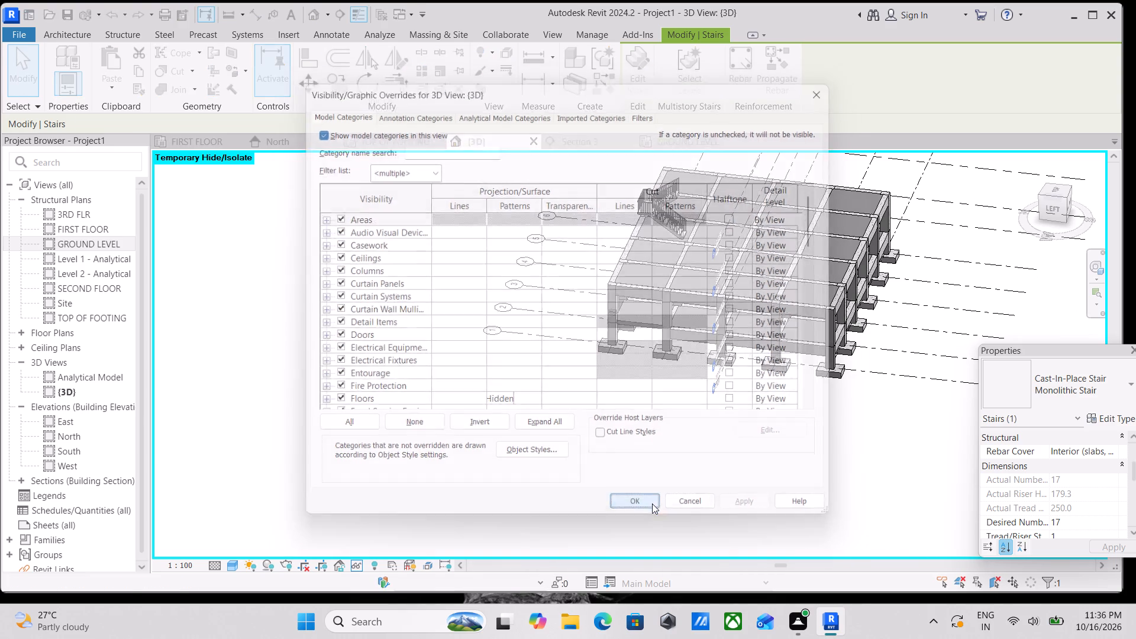
# Viewing the model from the left side, delete both the outer and inner 900mm railings of the stair.
pyautogui.scroll(2, 747, 270)
pyautogui.scroll(2, 608, 285)
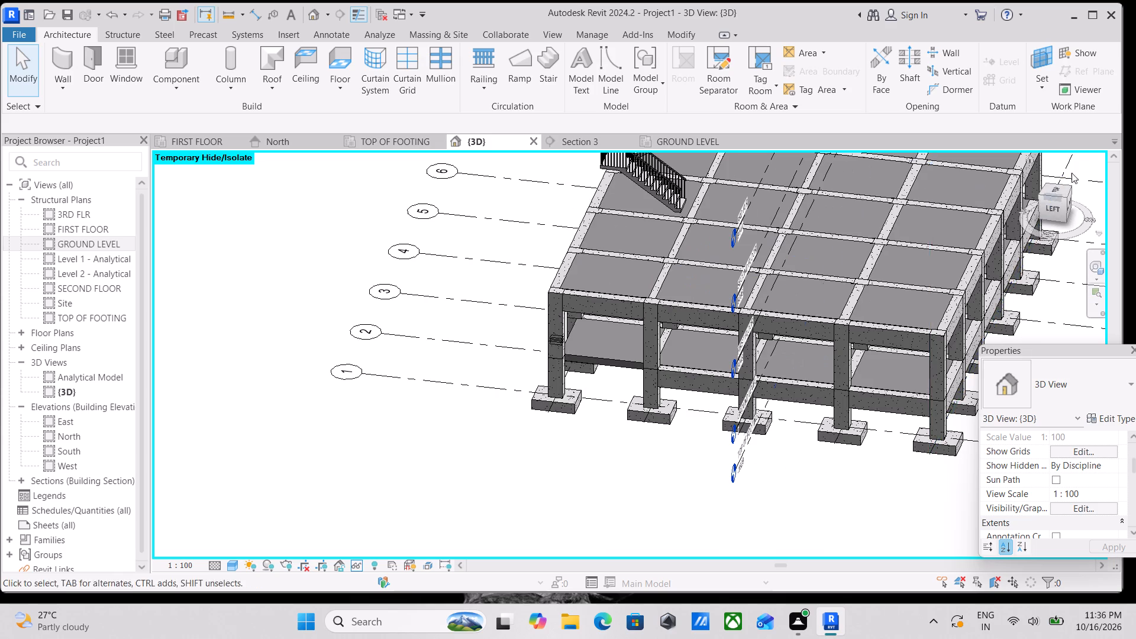
pyautogui.click(1053, 209)
pyautogui.scroll(2, 752, 341)
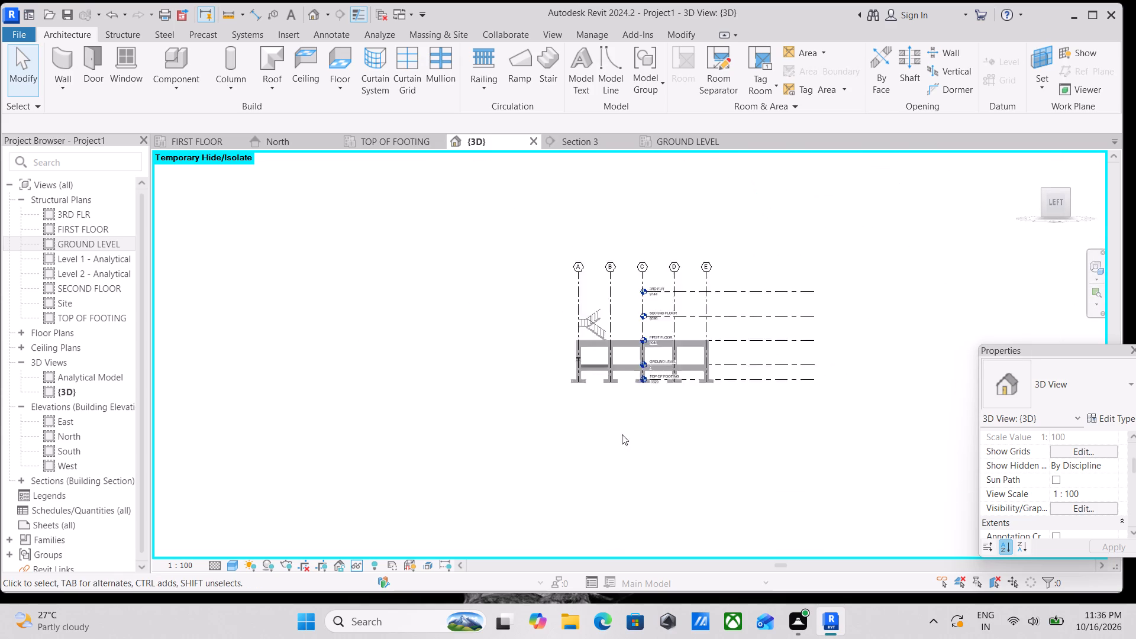
pyautogui.scroll(1, 622, 434)
pyautogui.scroll(3, 496, 476)
pyautogui.scroll(4, 560, 318)
pyautogui.moveTo(572, 305); pyautogui.dragTo(581, 353, button='middle')
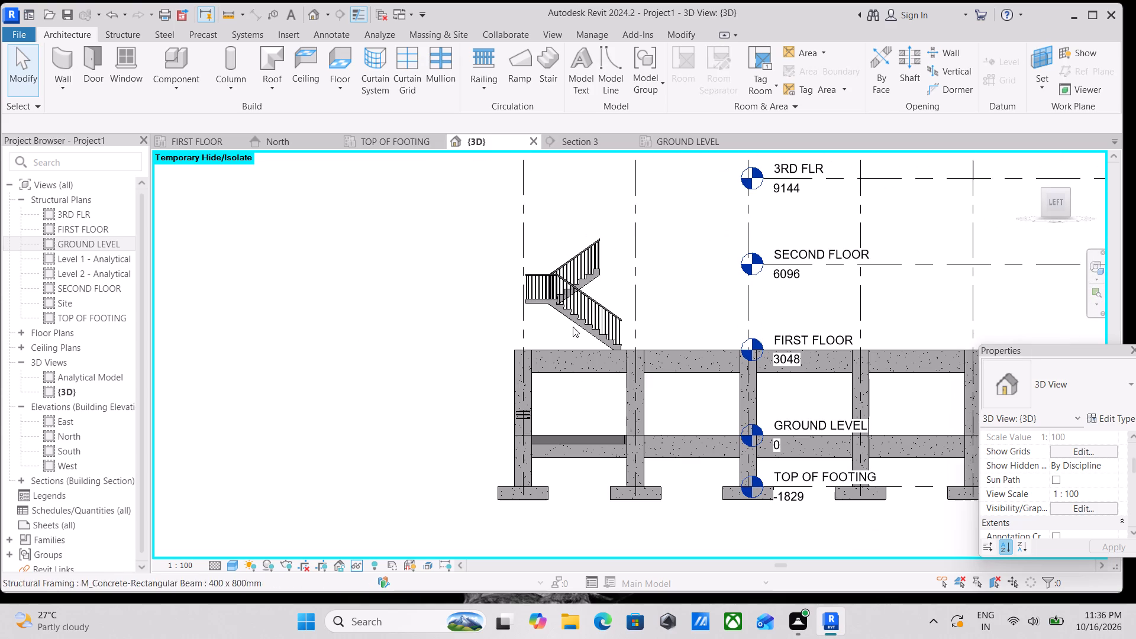
pyautogui.click(549, 278)
pyautogui.rightClick(549, 278)
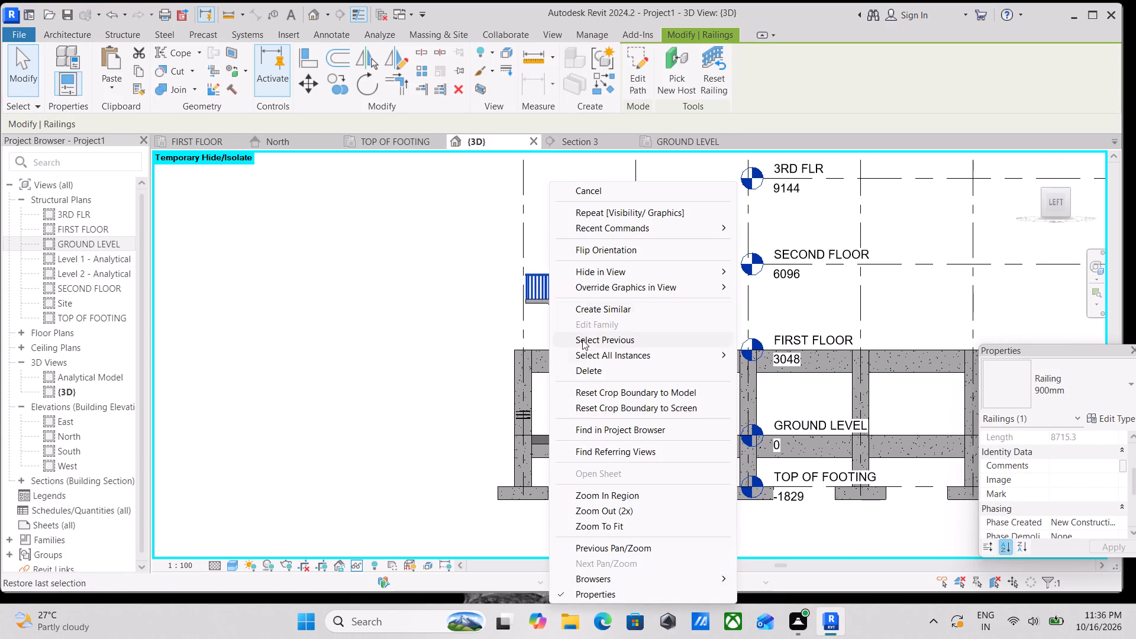
pyautogui.click(597, 373)
pyautogui.click(569, 287)
pyautogui.rightClick(569, 287)
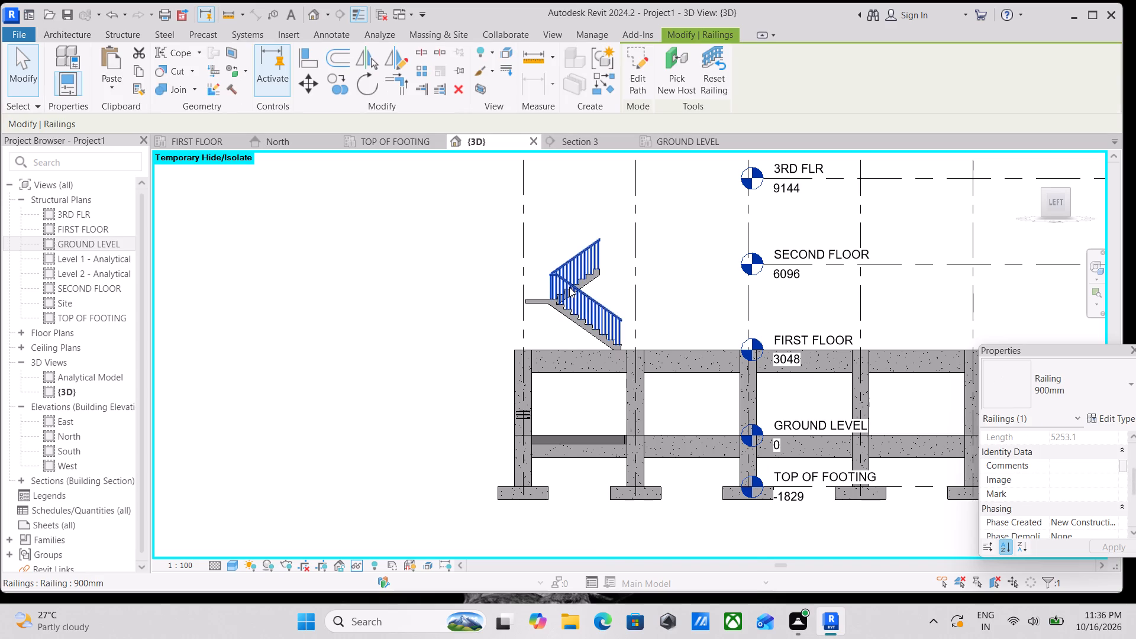
pyautogui.click(624, 377)
# Copy the FIRST FLOOR monolithic stair to the clipboard and paste it aligned to GROUND LEVEL.
pyautogui.scroll(3, 580, 325)
pyautogui.click(559, 306)
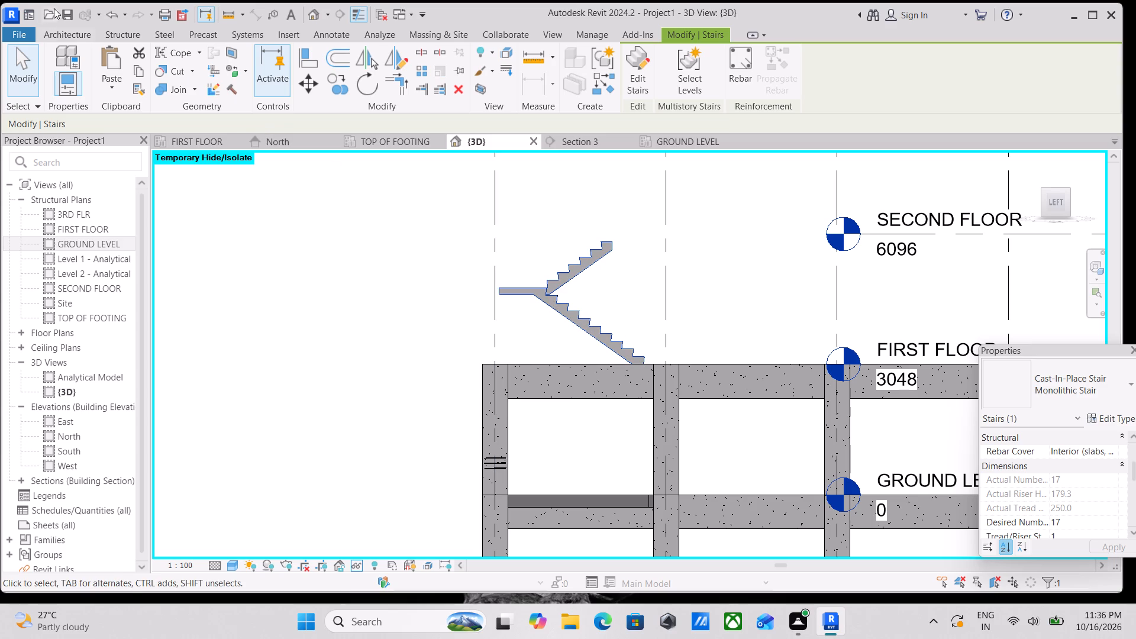
pyautogui.click(144, 69)
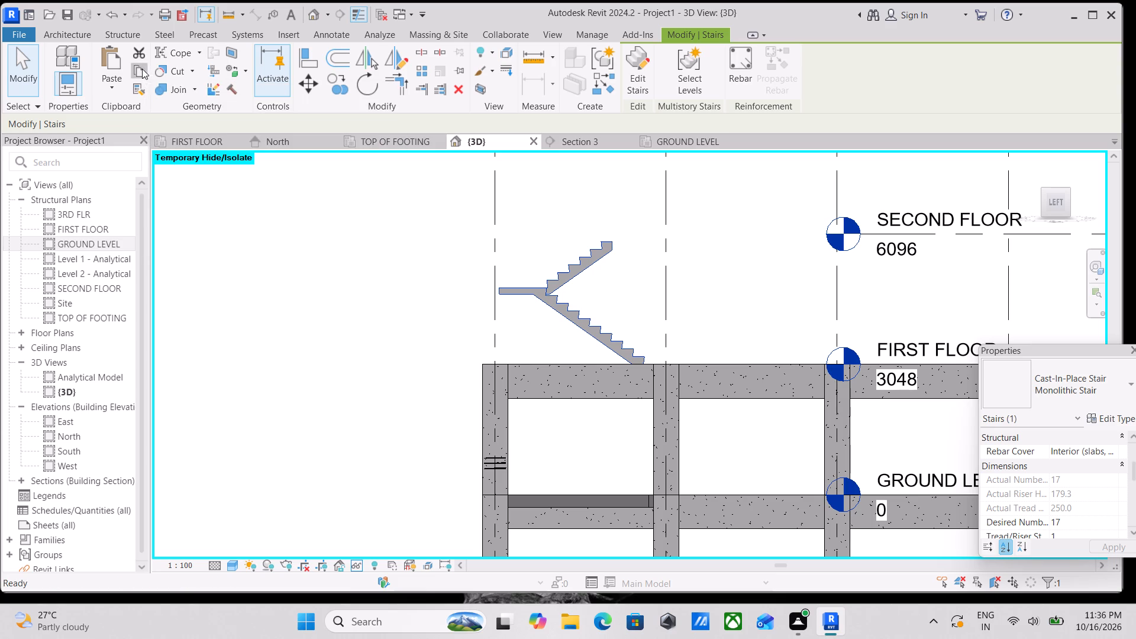
pyautogui.click(115, 81)
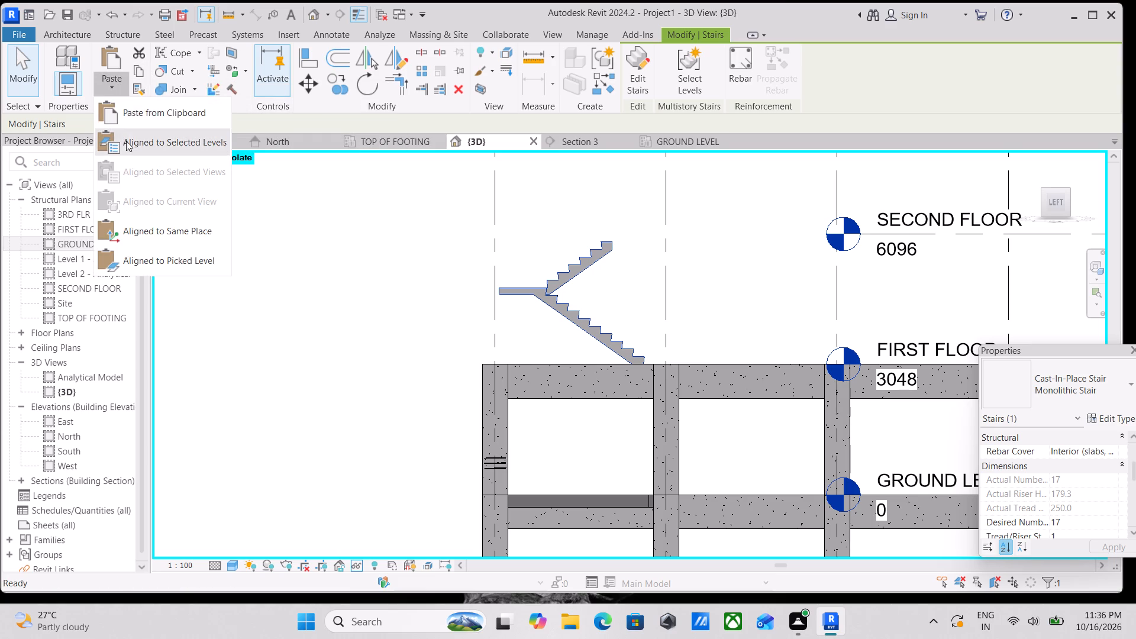
pyautogui.click(130, 143)
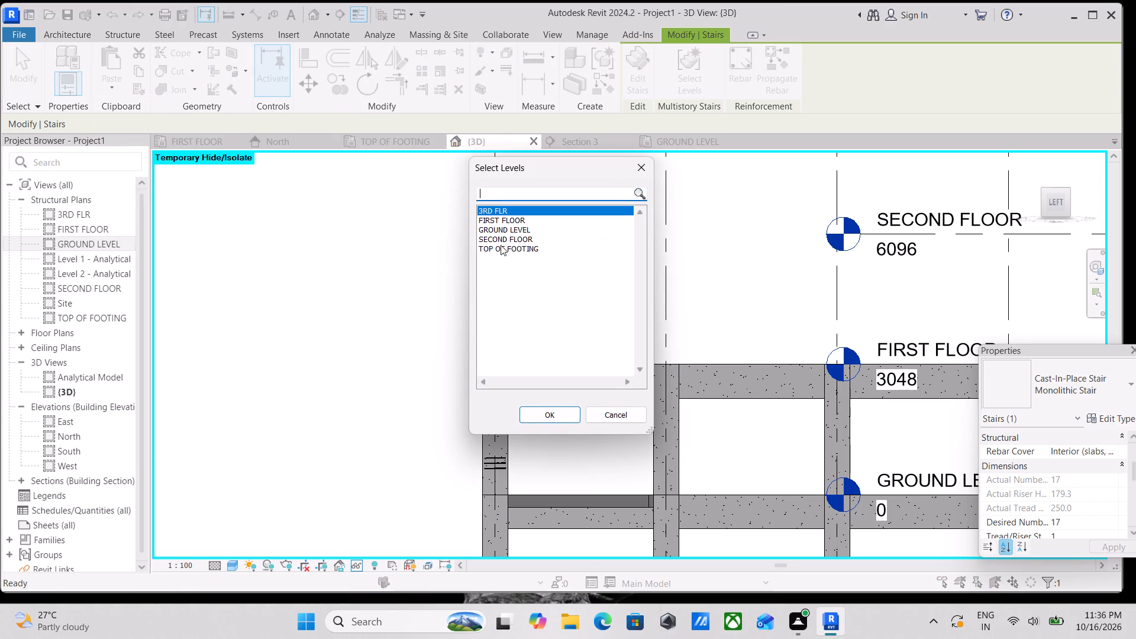
pyautogui.scroll(-2, 507, 240)
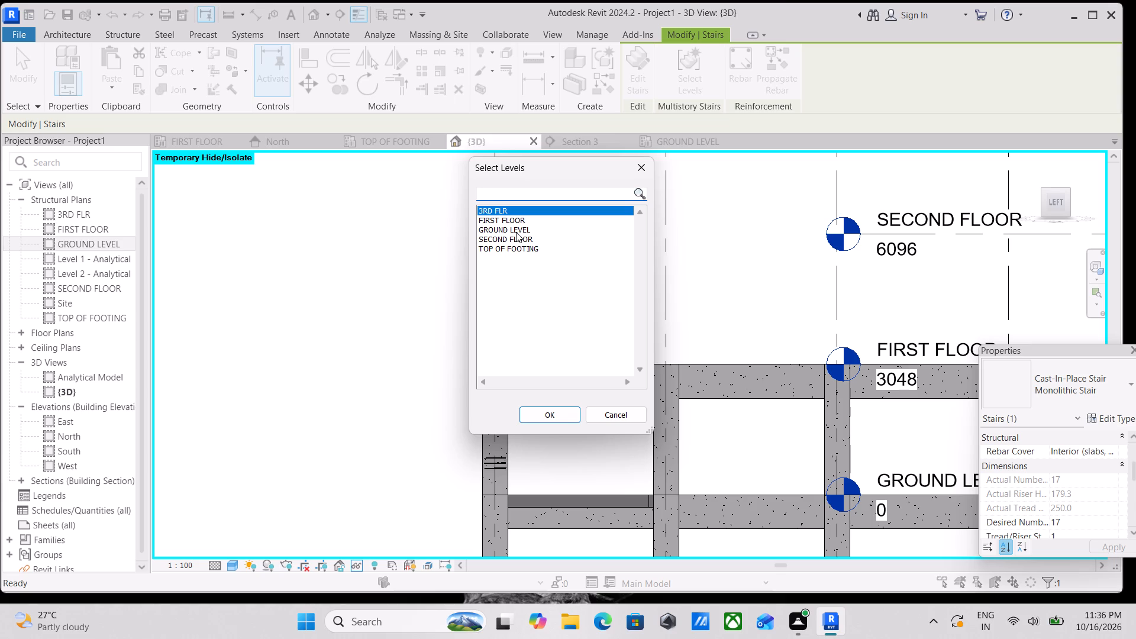
pyautogui.click(516, 232)
pyautogui.click(546, 414)
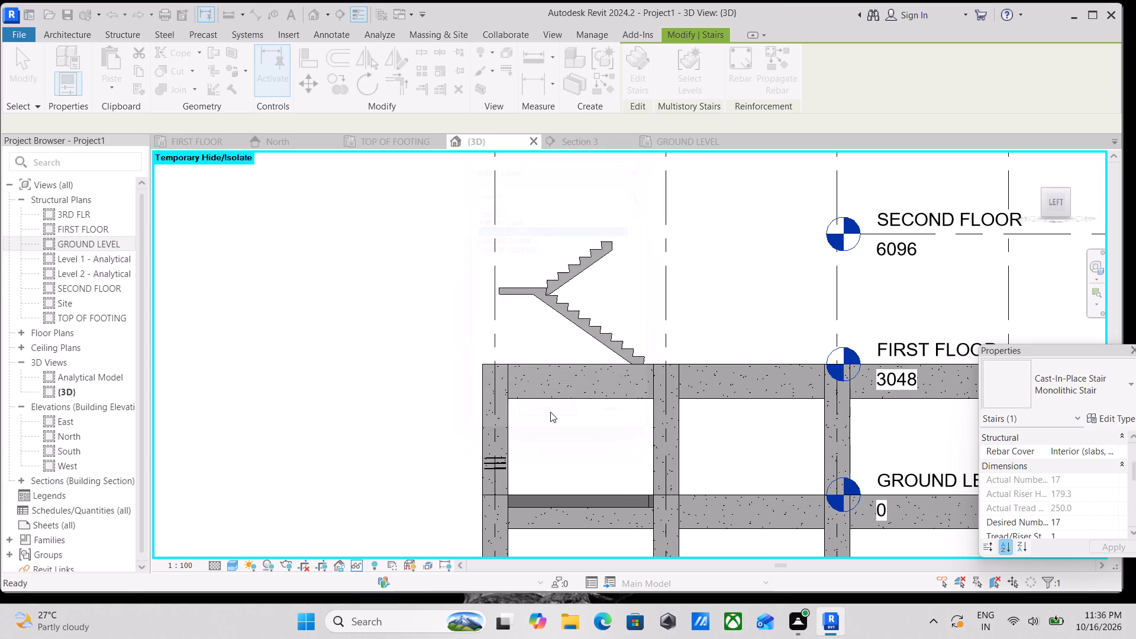
# Examine how the stair pasted at GROUND LEVEL sits within the frame, viewing the building from several sides.
pyautogui.scroll(-3, 636, 459)
pyautogui.moveTo(636, 459); pyautogui.dragTo(634, 388, button='middle')
pyautogui.scroll(-1, 634, 347)
pyautogui.moveTo(633, 346); pyautogui.dragTo(625, 347, button='middle')
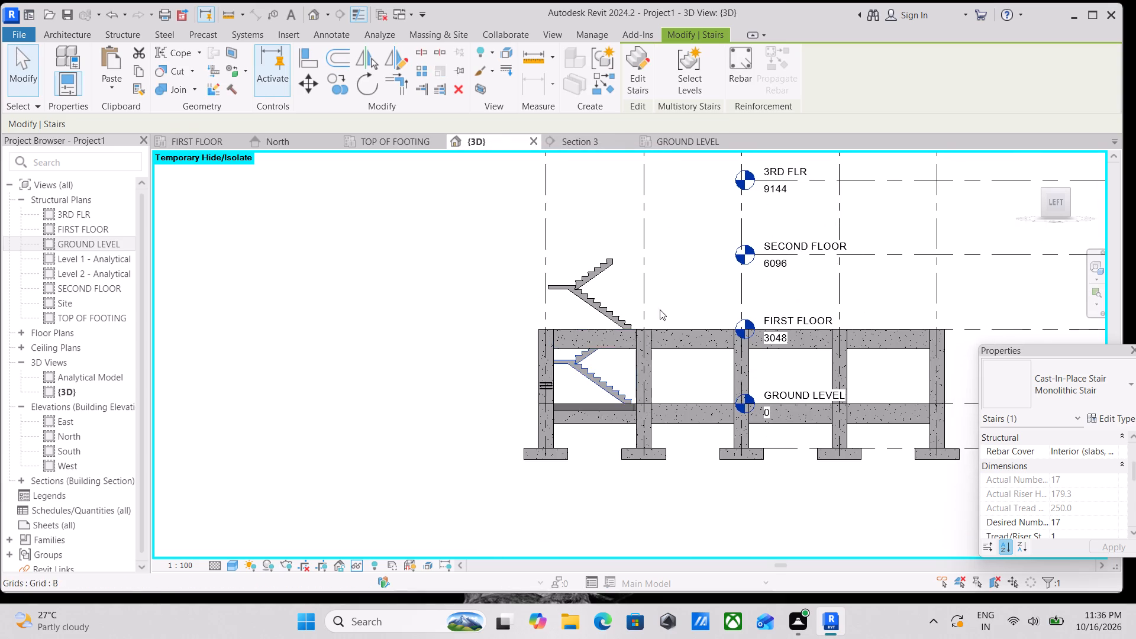
pyautogui.scroll(-2, 695, 282)
pyautogui.keyDown('shift'); pyautogui.moveTo(754, 305); pyautogui.dragTo(902, 307, button='middle'); pyautogui.keyUp('shift')
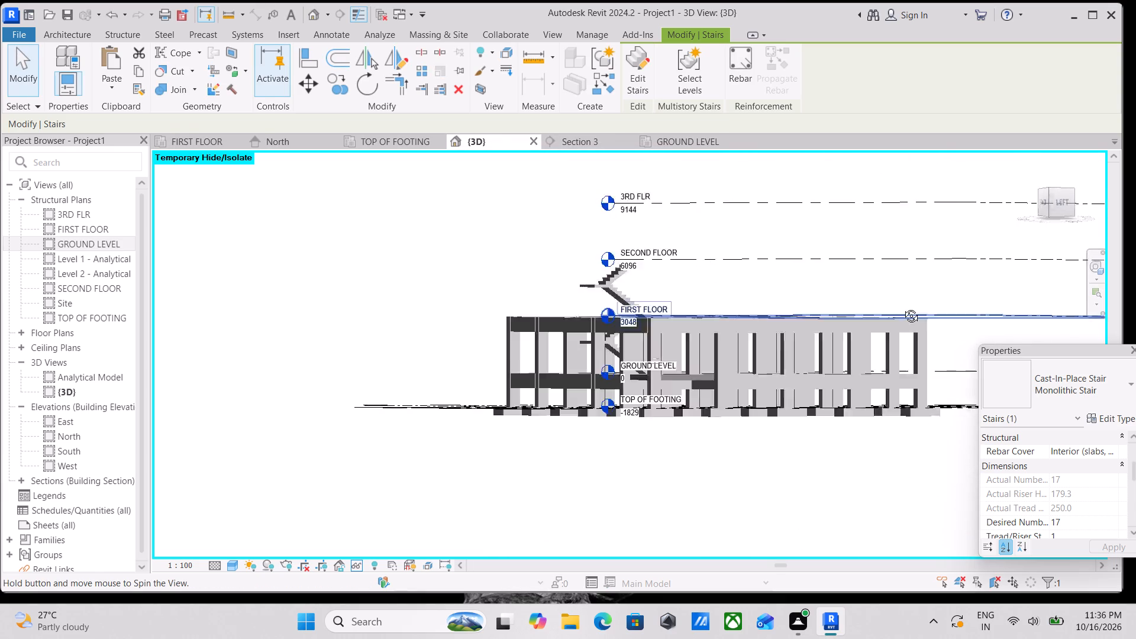
pyautogui.keyDown('shift'); pyautogui.moveTo(902, 307); pyautogui.dragTo(980, 323, button='middle'); pyautogui.keyUp('shift')
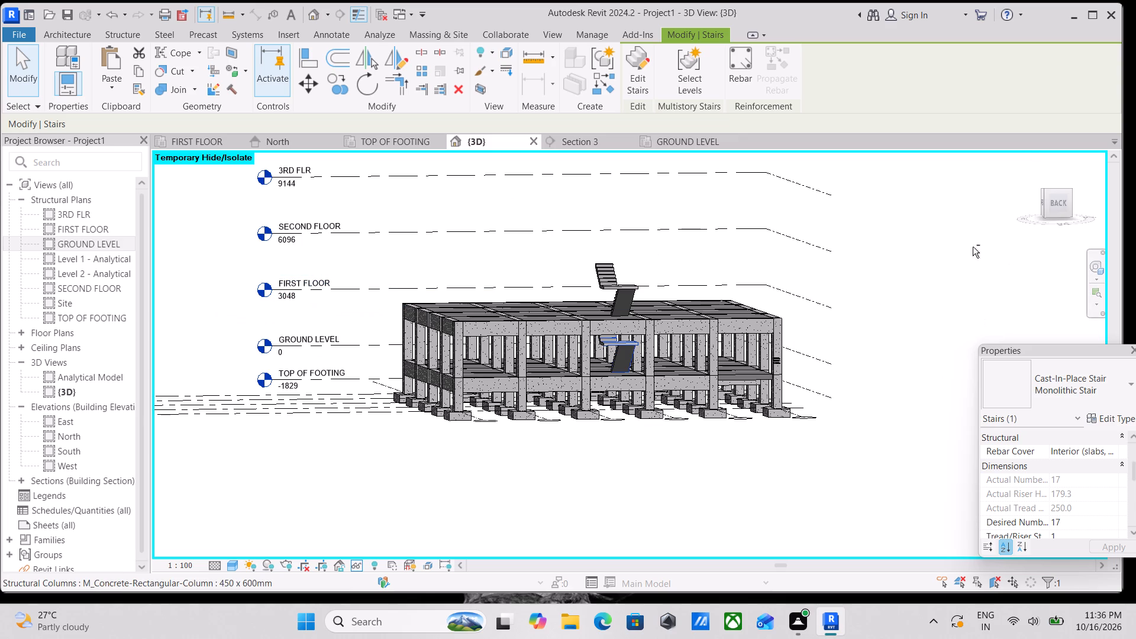
pyautogui.keyDown('shift'); pyautogui.moveTo(588, 372); pyautogui.dragTo(782, 352, button='middle'); pyautogui.keyUp('shift')
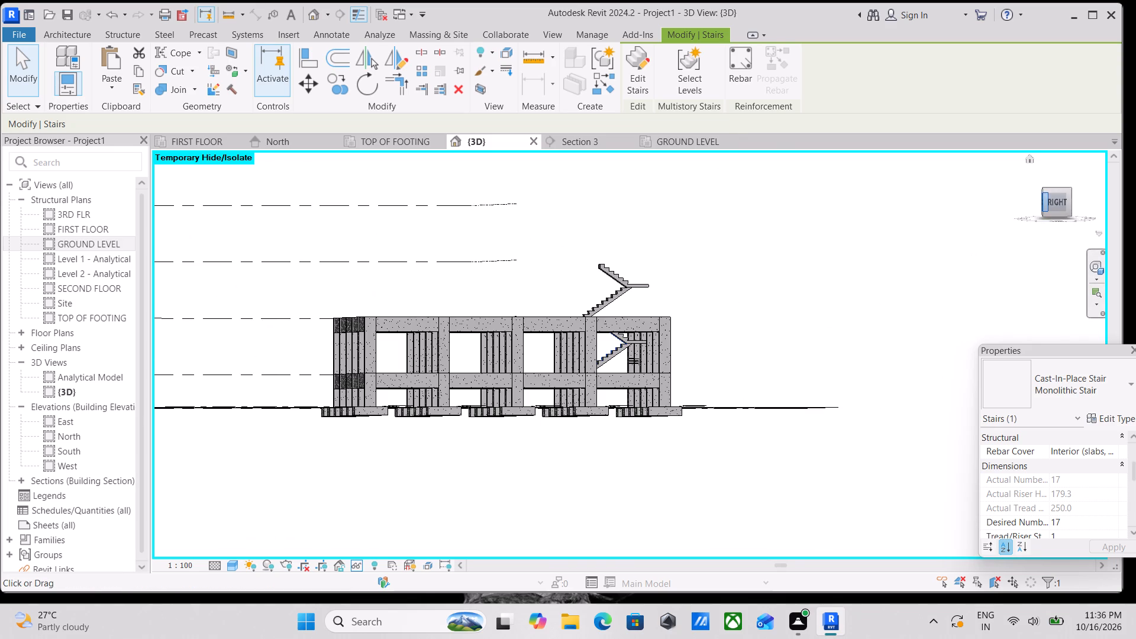
# From the right side view, copy the storey below FIRST FLOOR, excluding Stairs and Stairs: Runs, aligned to FIRST FLOOR, SECOND FLOOR and 3RD FLR.
pyautogui.click(1060, 199)
pyautogui.scroll(-8, 698, 427)
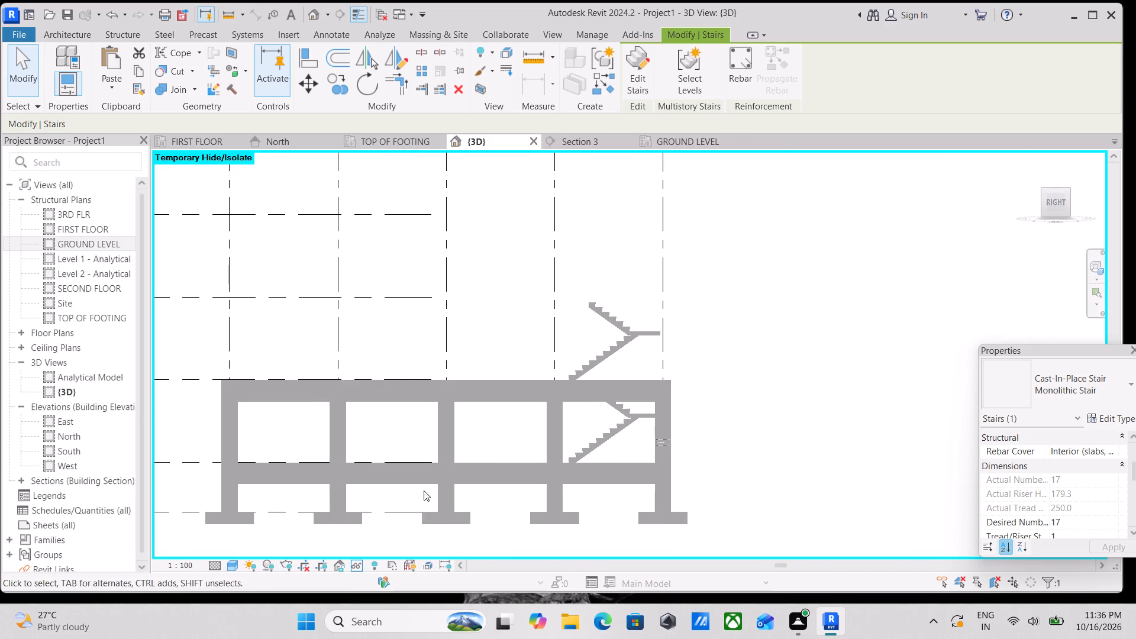
pyautogui.scroll(-1, 393, 486)
pyautogui.moveTo(393, 481); pyautogui.dragTo(474, 400, button='middle')
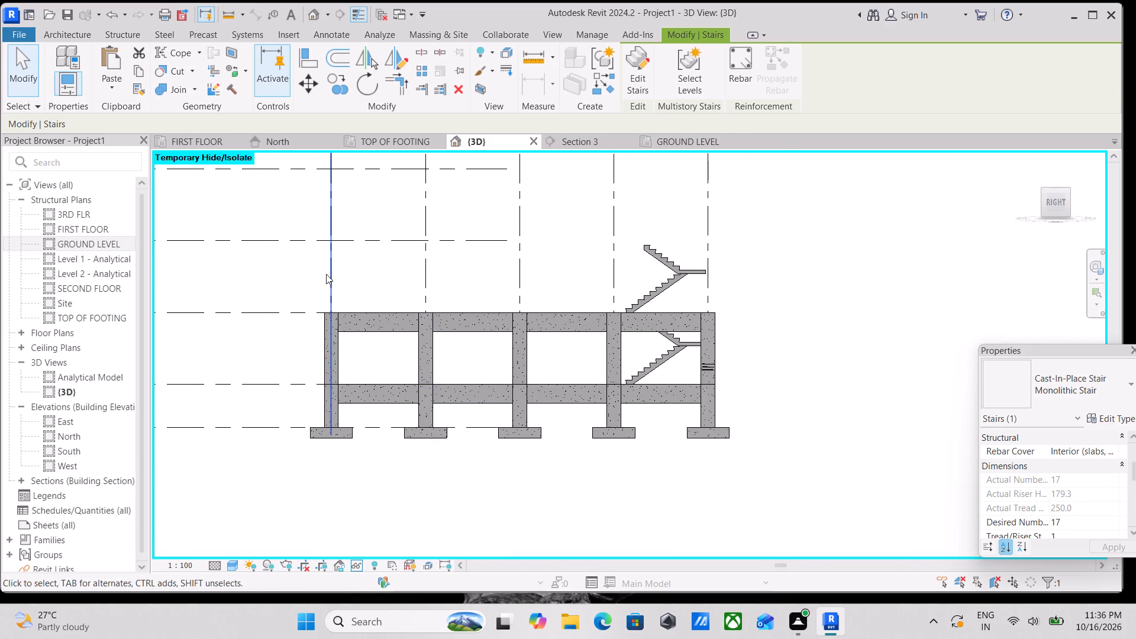
pyautogui.scroll(-1, 326, 274)
pyautogui.moveTo(305, 280); pyautogui.dragTo(490, 364)
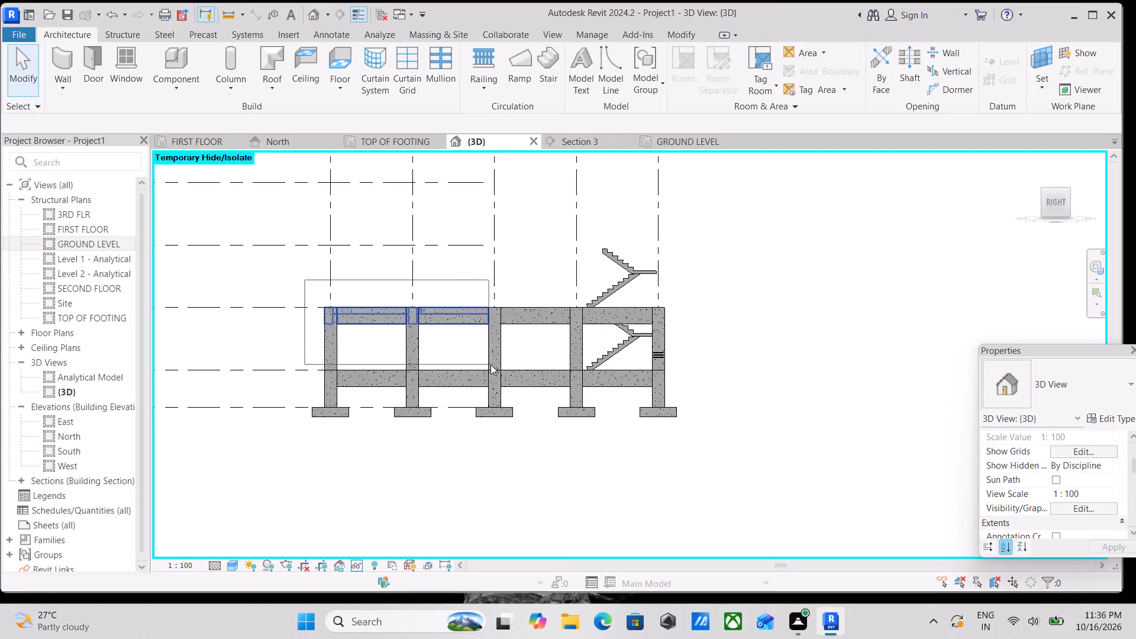
pyautogui.moveTo(490, 364); pyautogui.dragTo(718, 375)
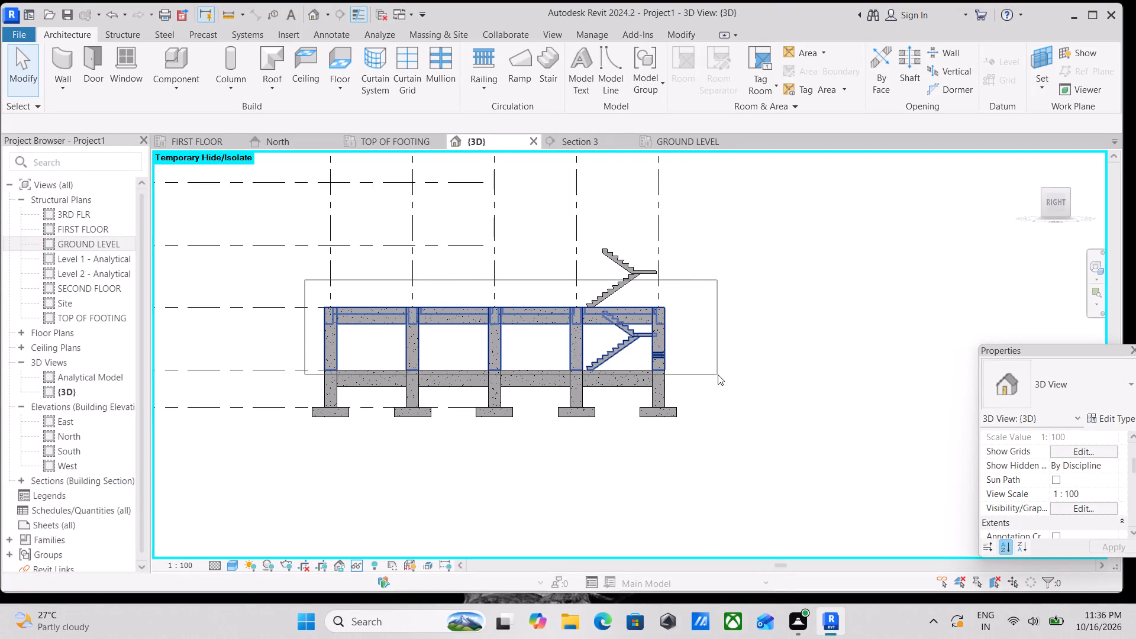
pyautogui.moveTo(718, 375); pyautogui.dragTo(719, 375)
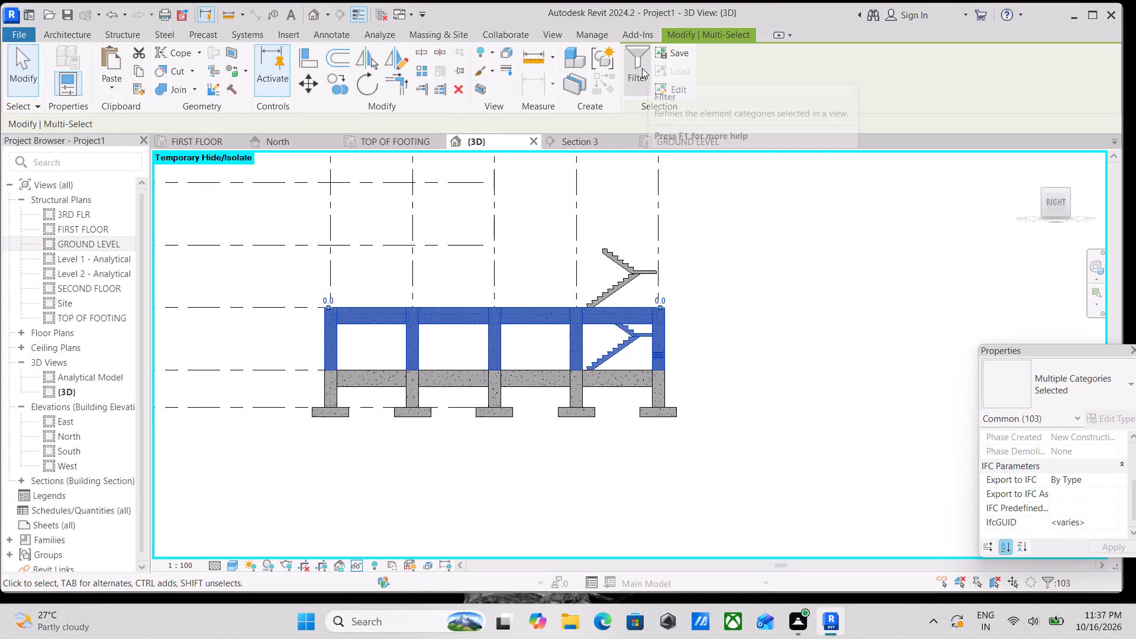
pyautogui.click(641, 67)
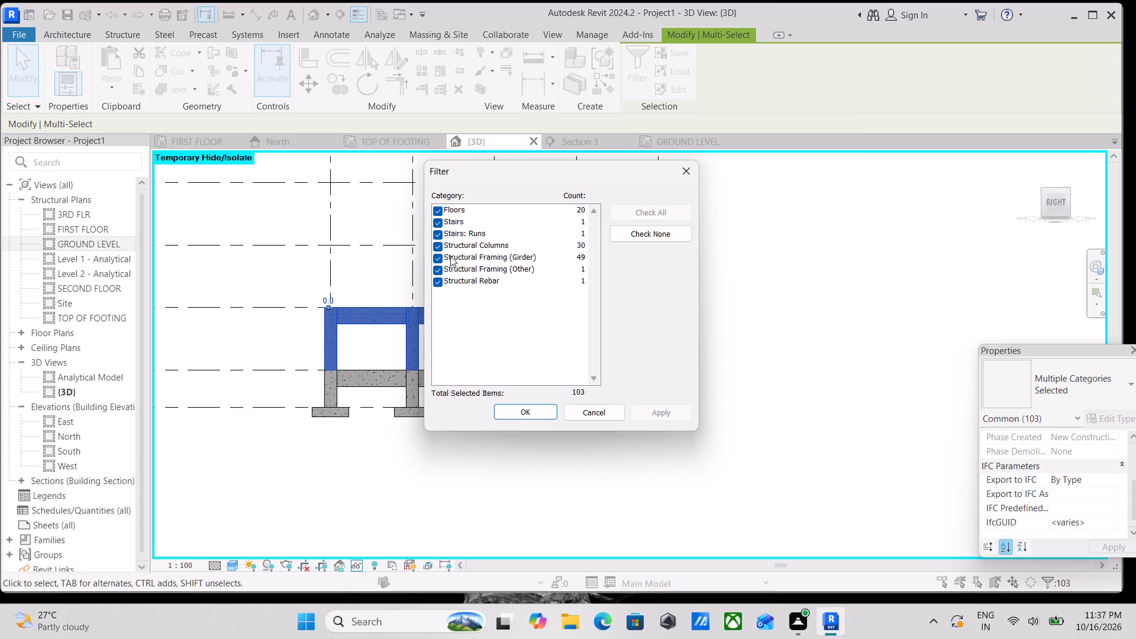
pyautogui.click(438, 232)
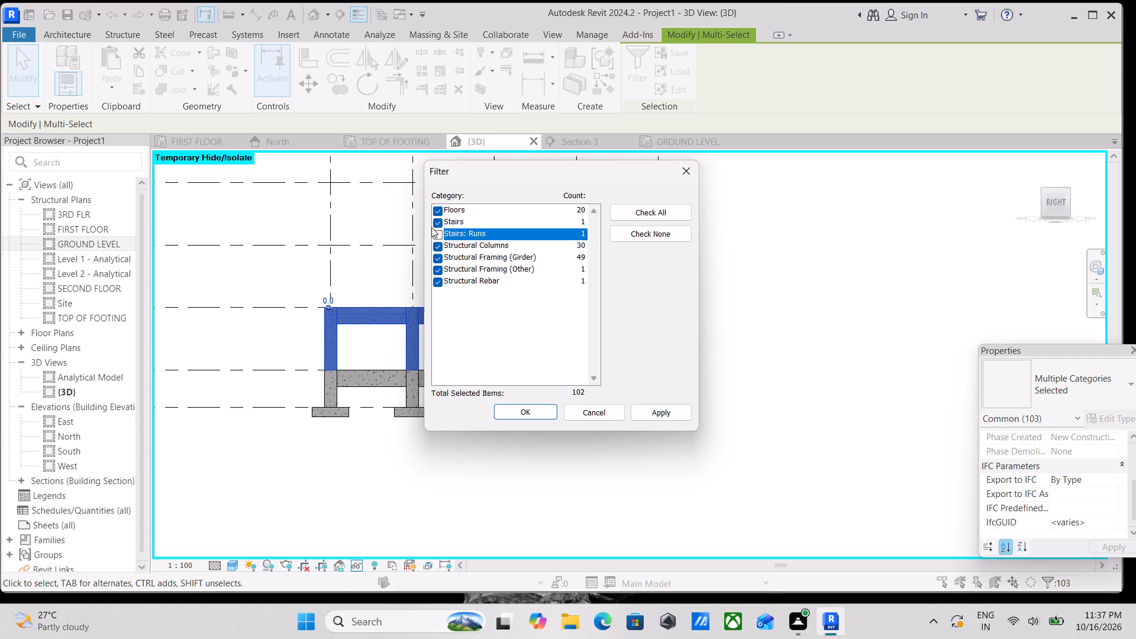
pyautogui.click(437, 218)
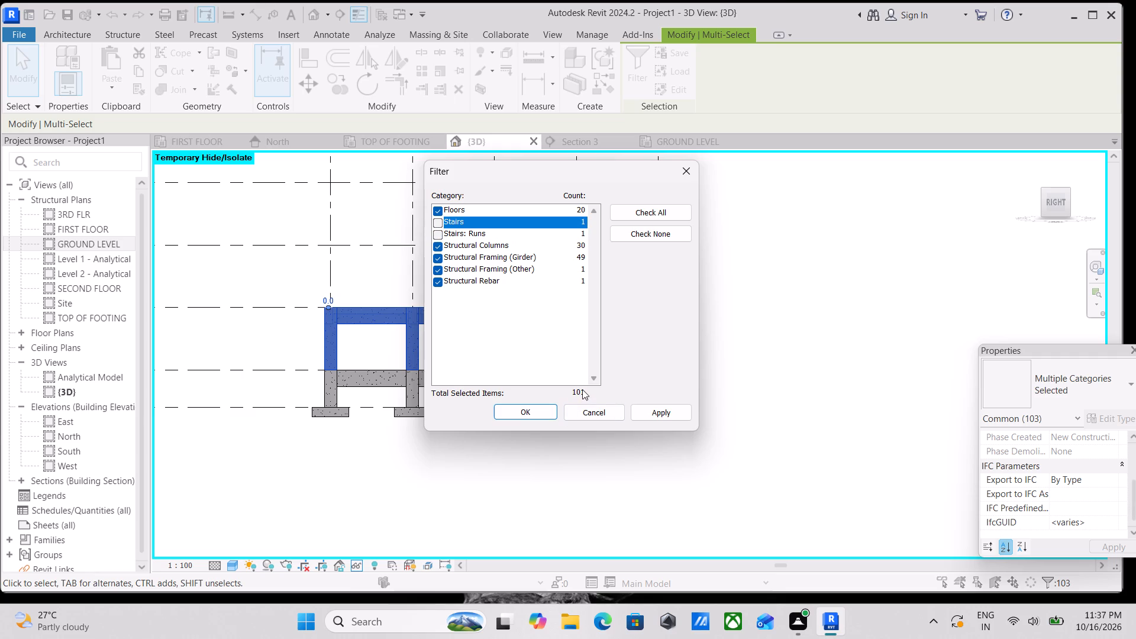
pyautogui.click(659, 416)
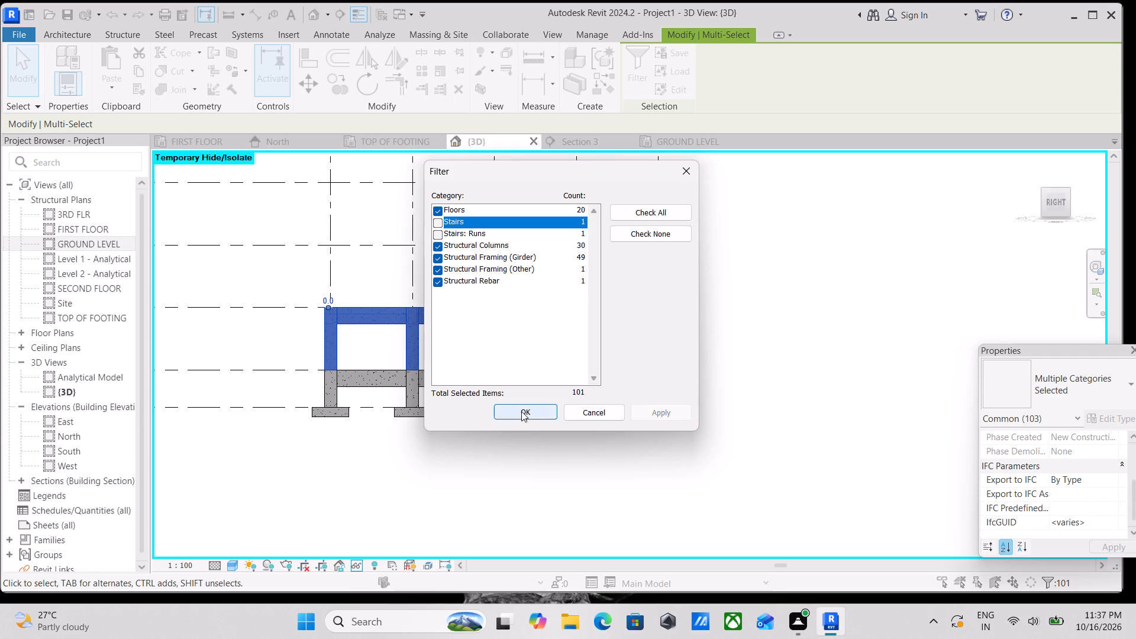
pyautogui.click(521, 411)
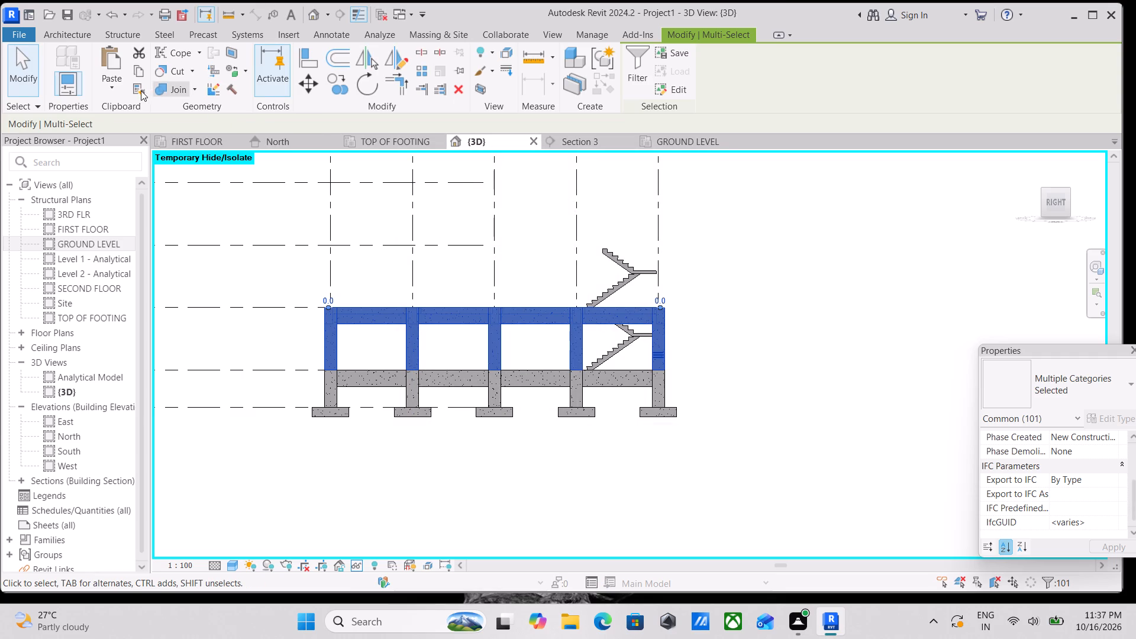
pyautogui.click(137, 72)
pyautogui.click(114, 85)
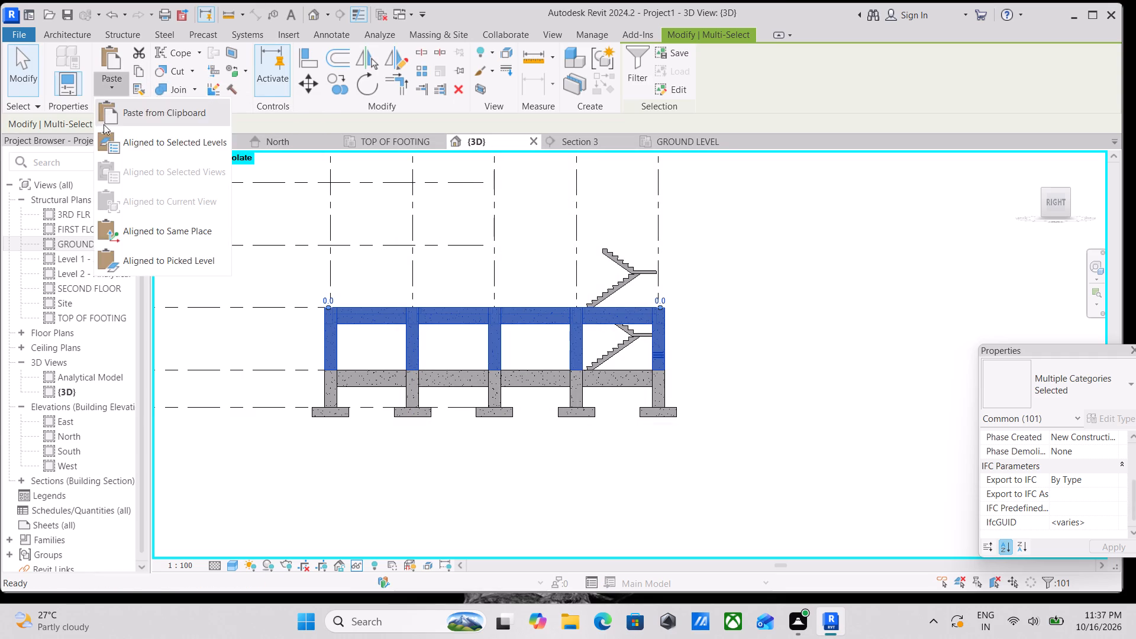
pyautogui.click(122, 147)
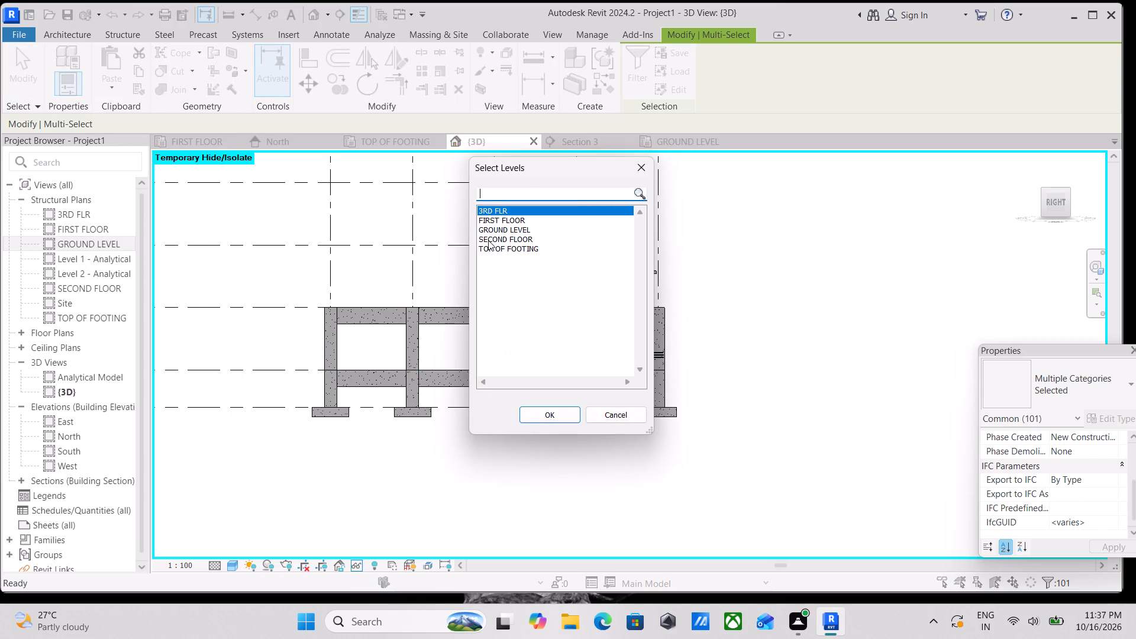
pyautogui.click(506, 221)
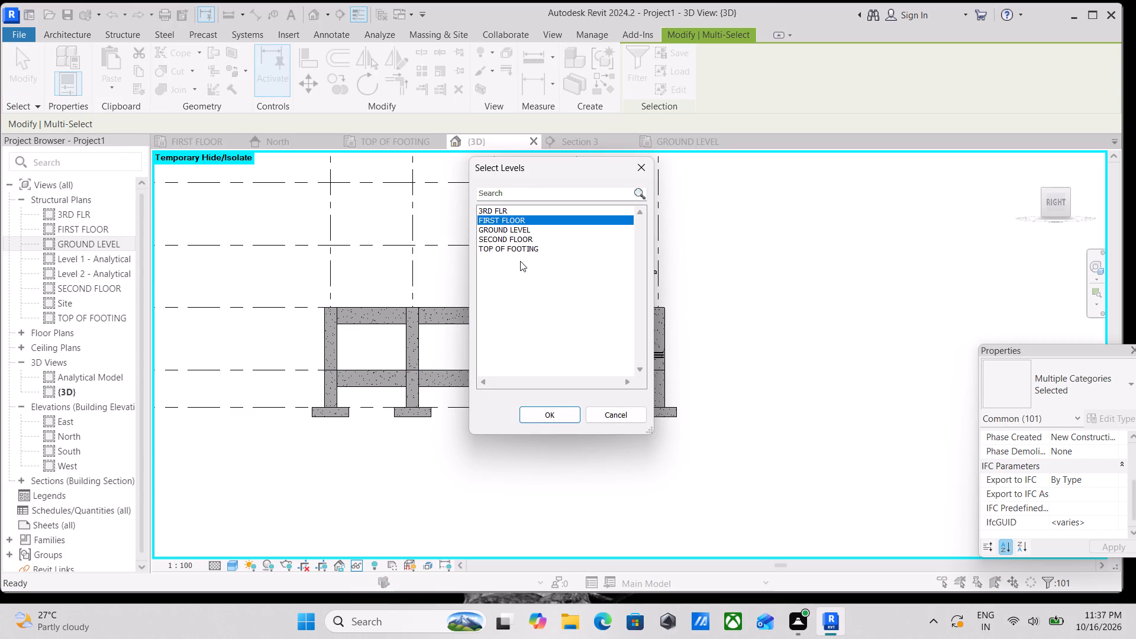
pyautogui.keyDown('ctrl'); pyautogui.click(518, 234); pyautogui.keyUp('ctrl')
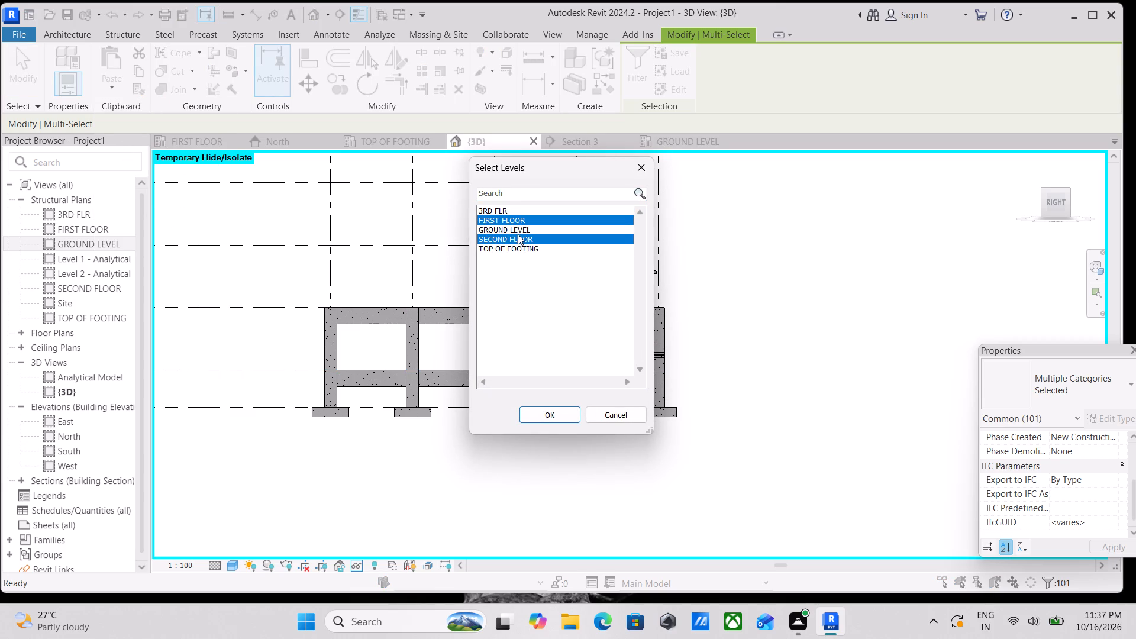
pyautogui.keyDown('ctrl'); pyautogui.click(502, 210); pyautogui.keyUp('ctrl')
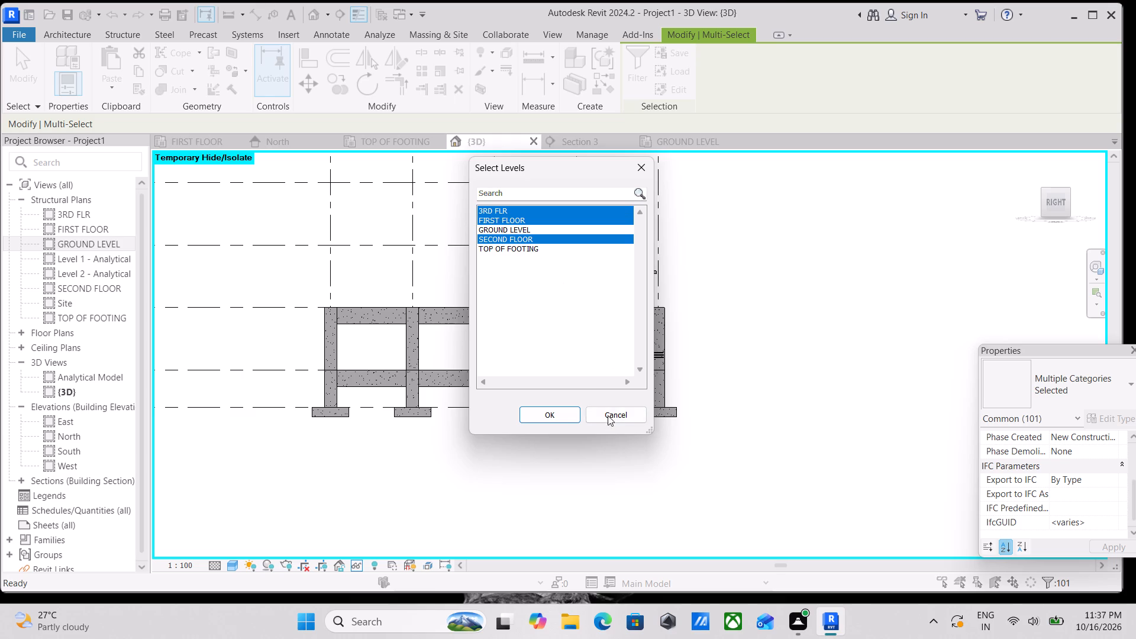
pyautogui.click(561, 411)
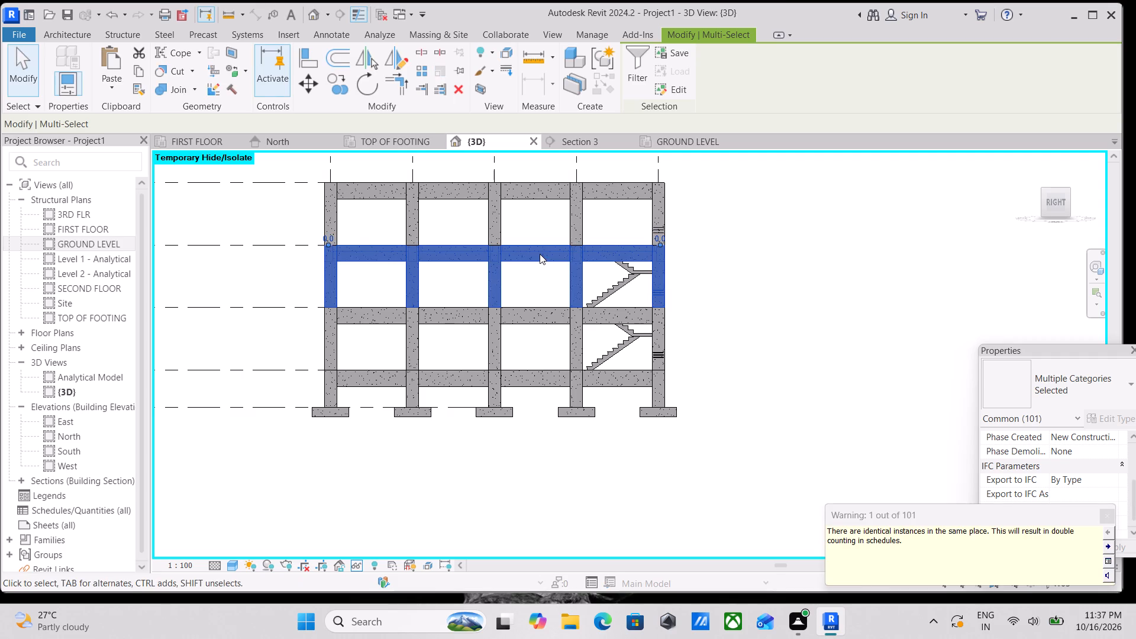
# Deselect the pasted elements and examine the copied storeys and the stairs inside the frame from several sides.
pyautogui.scroll(-3, 473, 250)
pyautogui.keyDown('shift'); pyautogui.moveTo(522, 255); pyautogui.dragTo(234, 298, button='middle'); pyautogui.keyUp('shift')
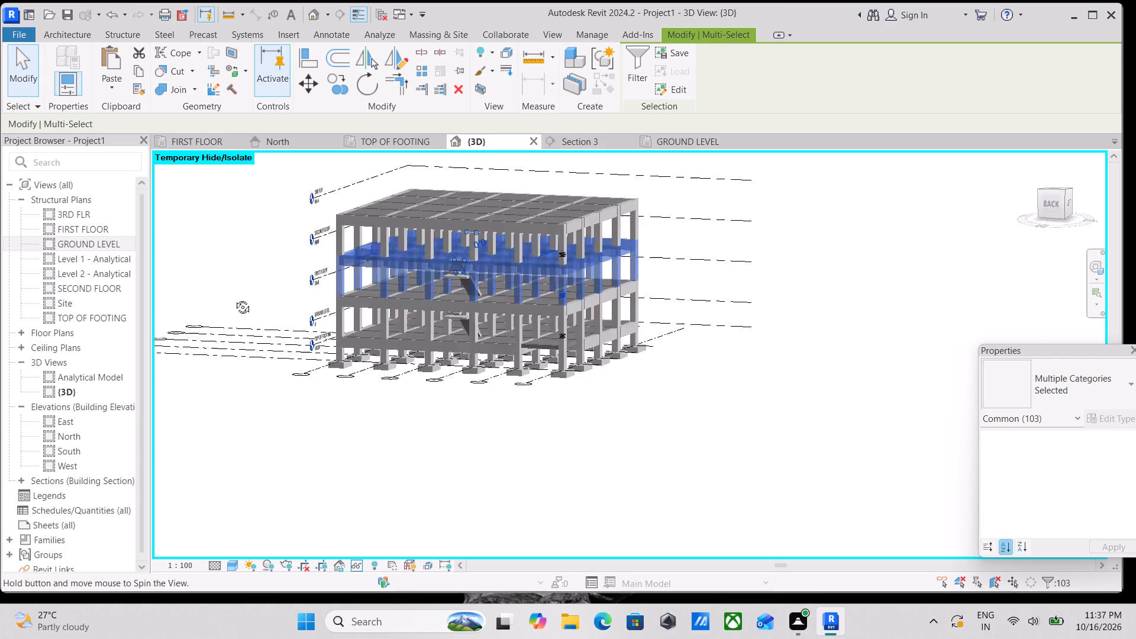
pyautogui.keyDown('shift'); pyautogui.moveTo(234, 298); pyautogui.dragTo(306, 285, button='middle'); pyautogui.keyUp('shift')
pyautogui.scroll(4, 463, 302)
pyautogui.press('Escape')
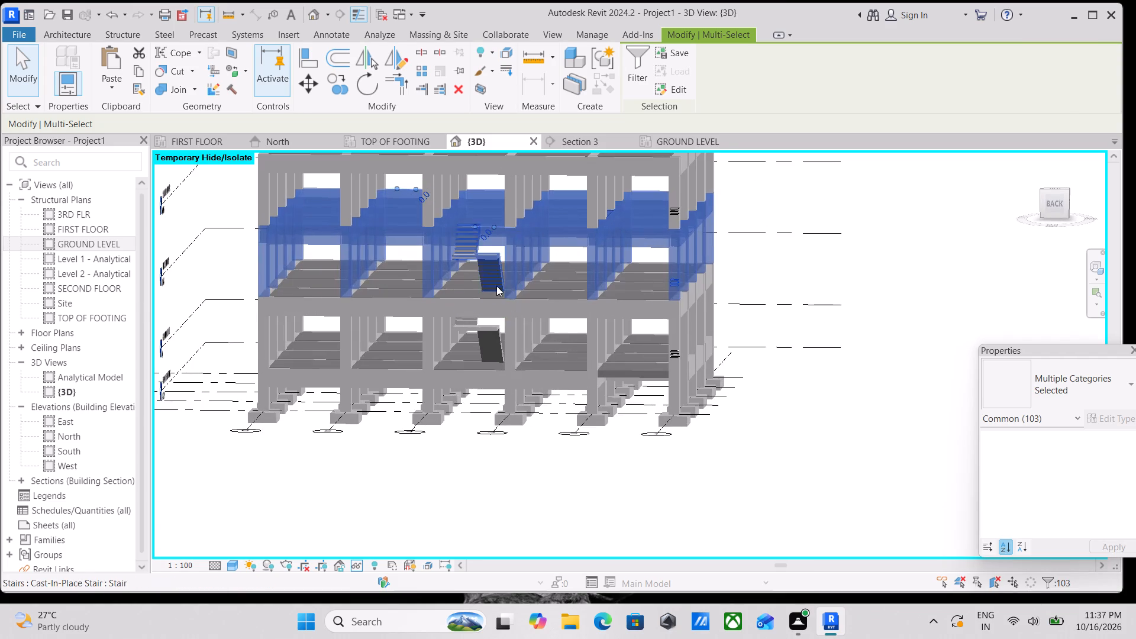
pyautogui.scroll(-1, 471, 341)
pyautogui.moveTo(467, 346); pyautogui.dragTo(637, 322, button='middle')
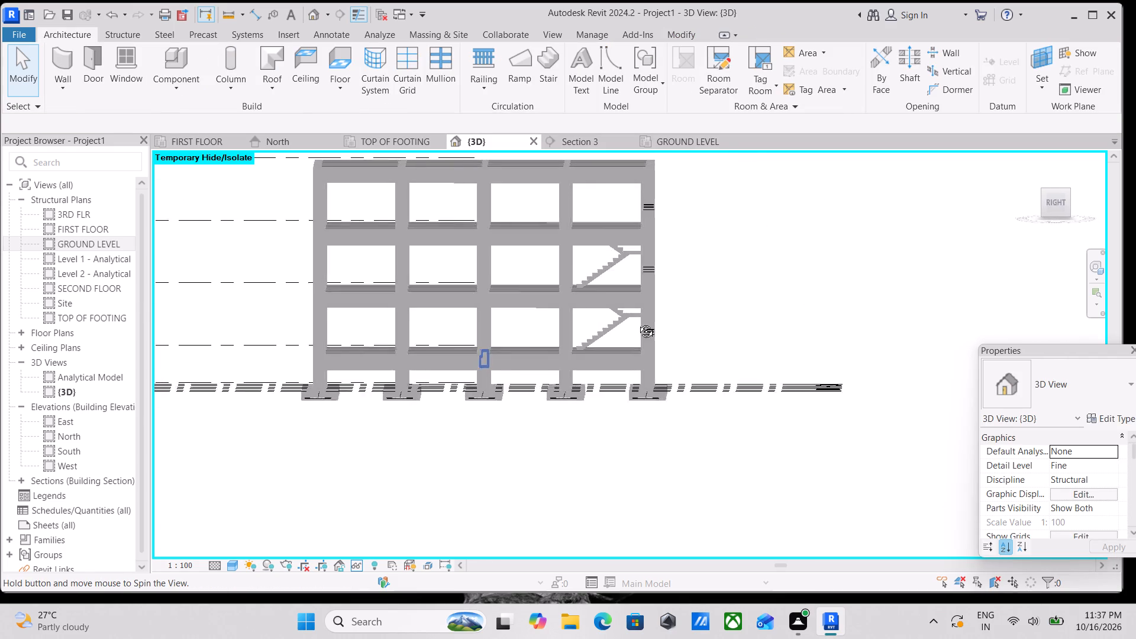
pyautogui.moveTo(637, 322); pyautogui.dragTo(535, 332, button='middle')
# Copy the stair between FIRST FLOOR and SECOND FLOOR and paste it aligned to 3RD FLR.
pyautogui.scroll(2, 563, 266)
pyautogui.click(563, 266)
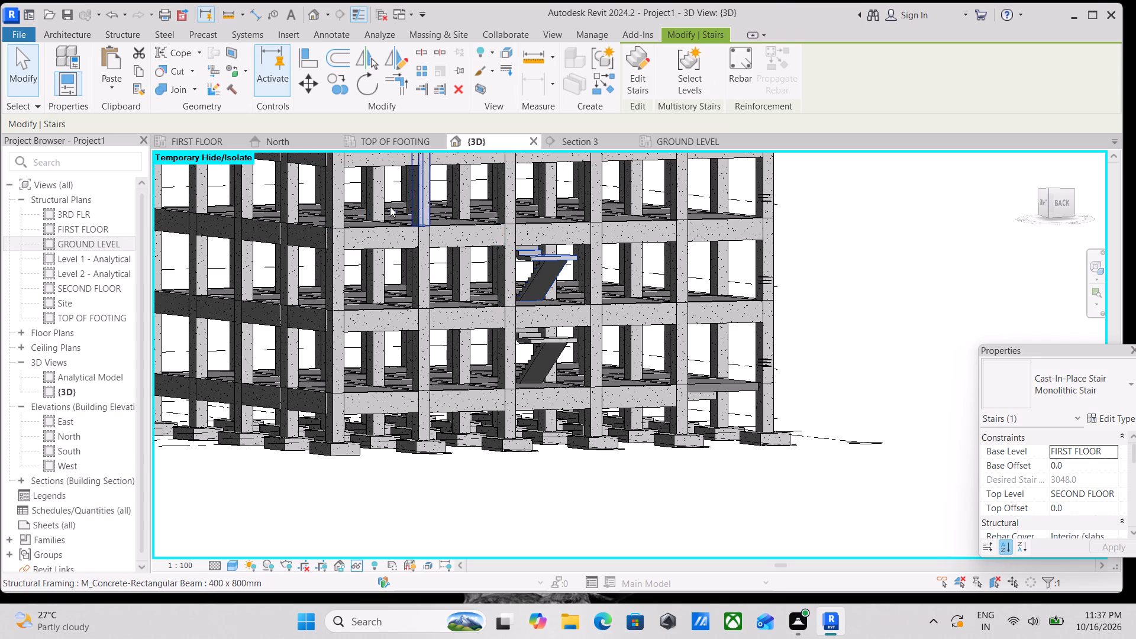
pyautogui.click(559, 266)
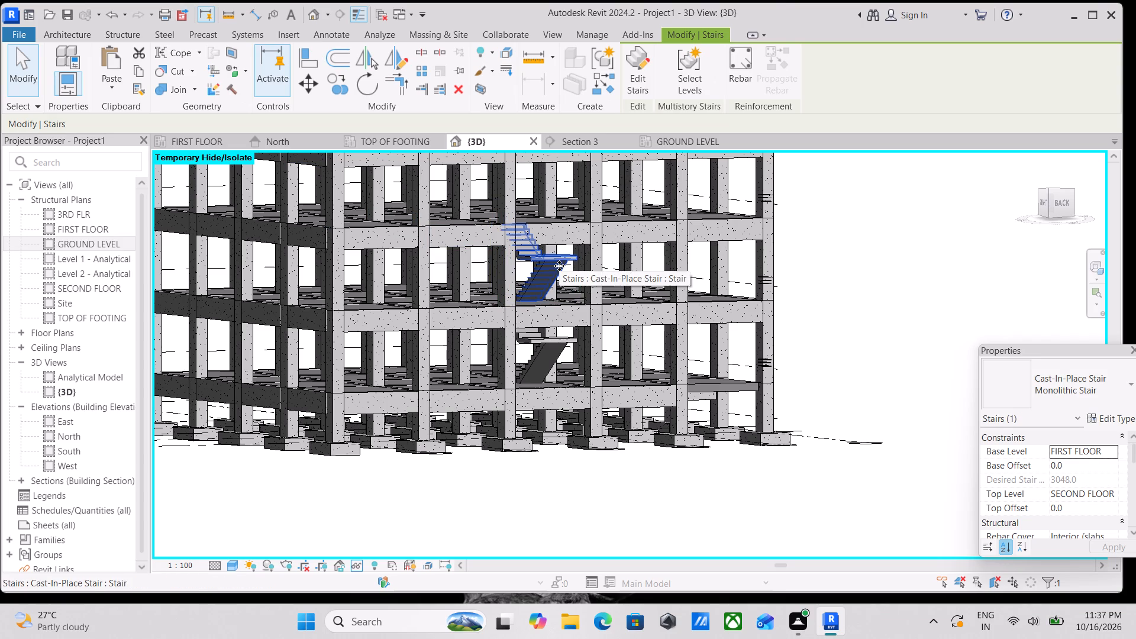
pyautogui.click(137, 68)
pyautogui.click(109, 83)
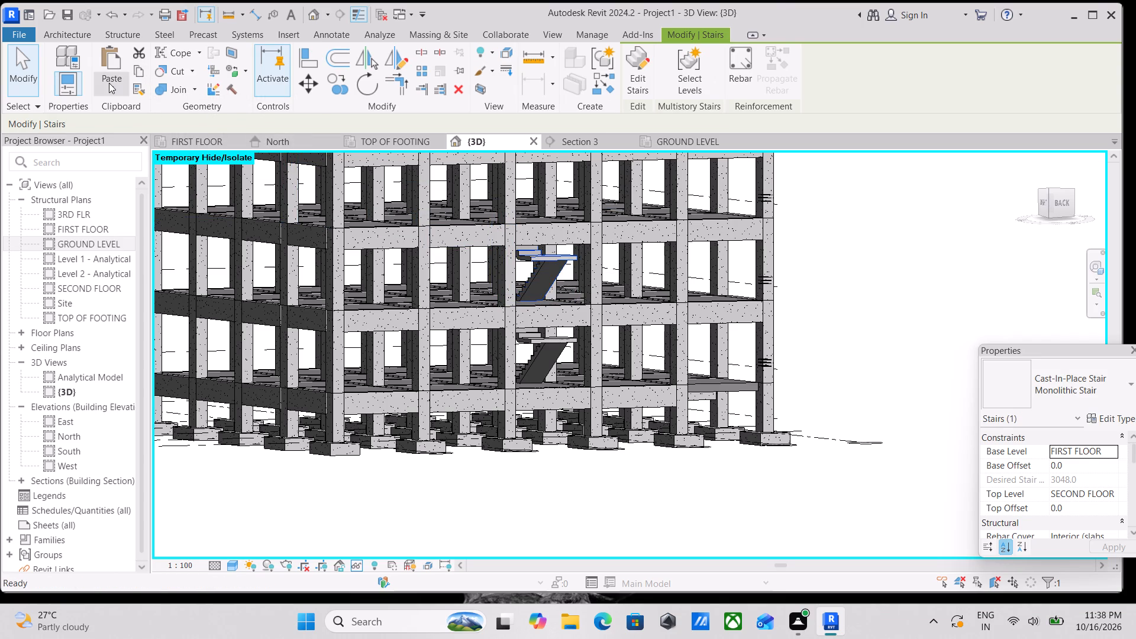
pyautogui.click(131, 140)
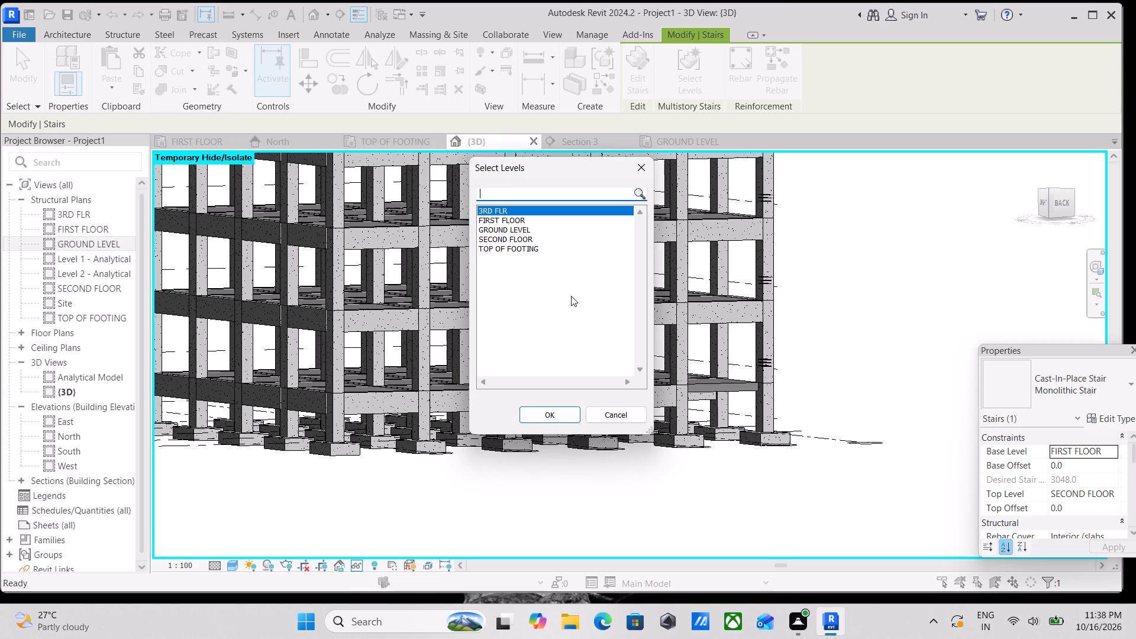
pyautogui.click(541, 419)
pyautogui.scroll(-3, 569, 366)
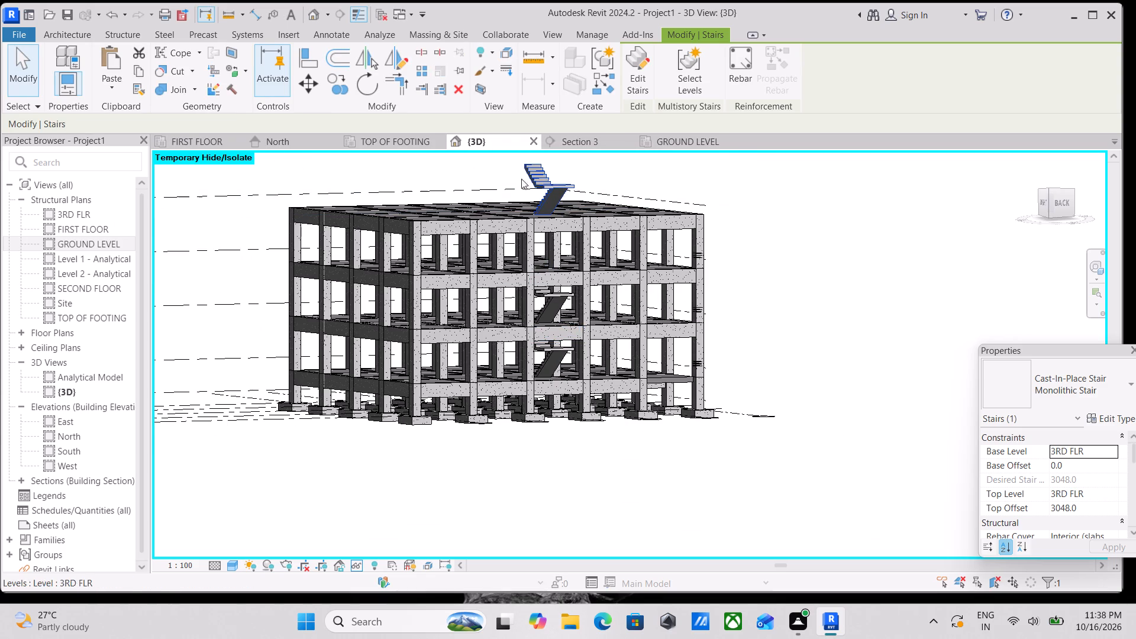
pyautogui.click(538, 186)
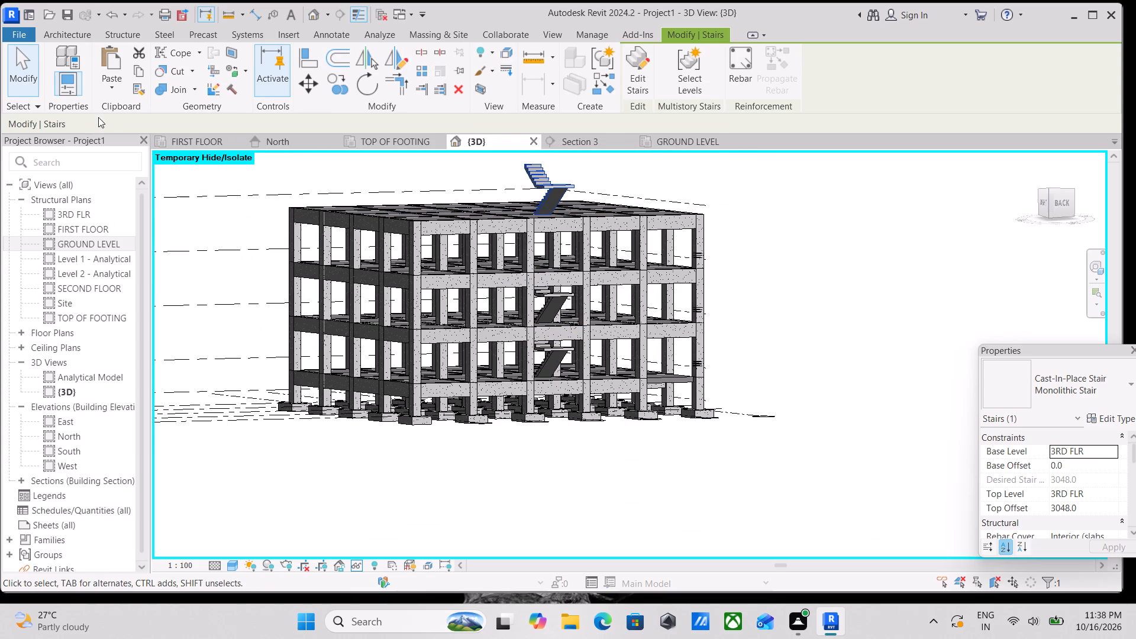
# Paste the copied stair aligned to SECOND FLOOR.
pyautogui.click(141, 73)
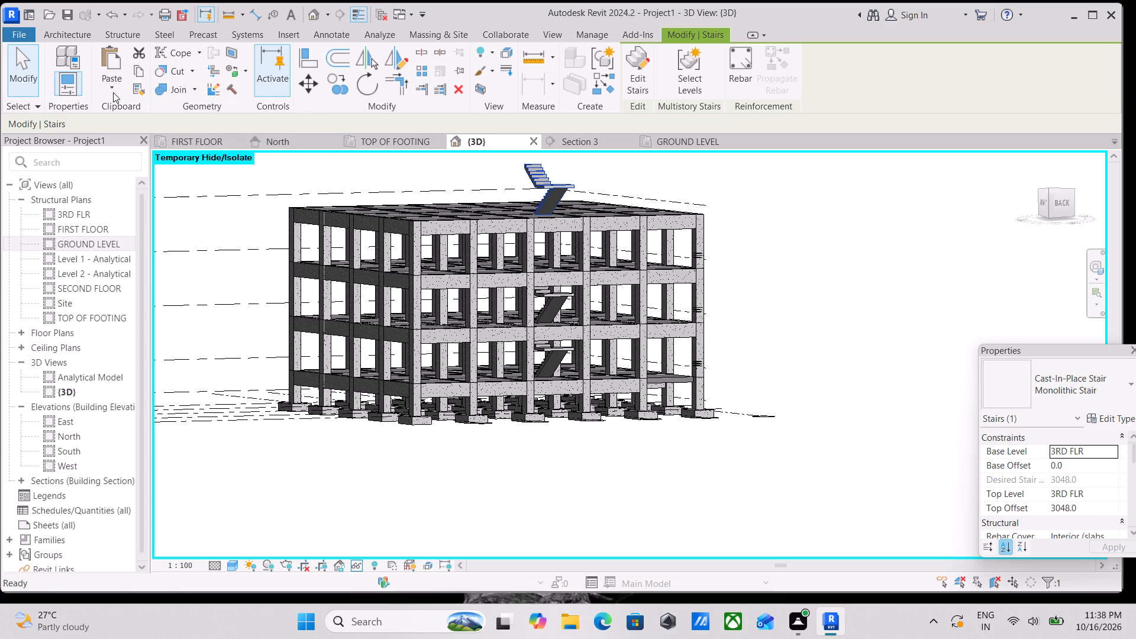
pyautogui.click(113, 92)
pyautogui.click(151, 148)
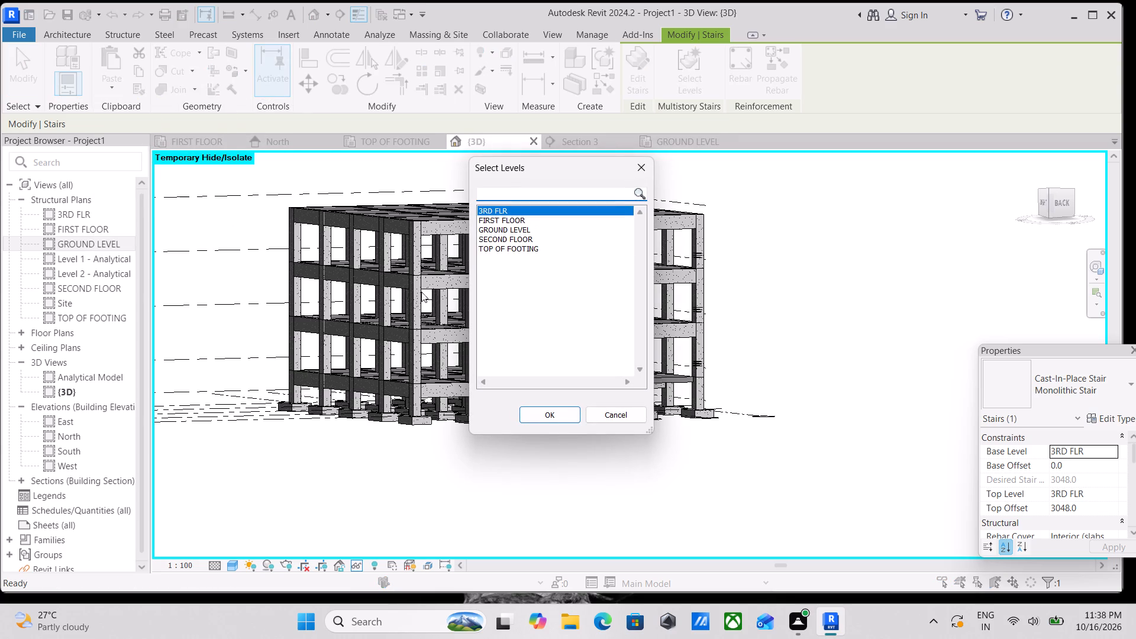
pyautogui.click(483, 240)
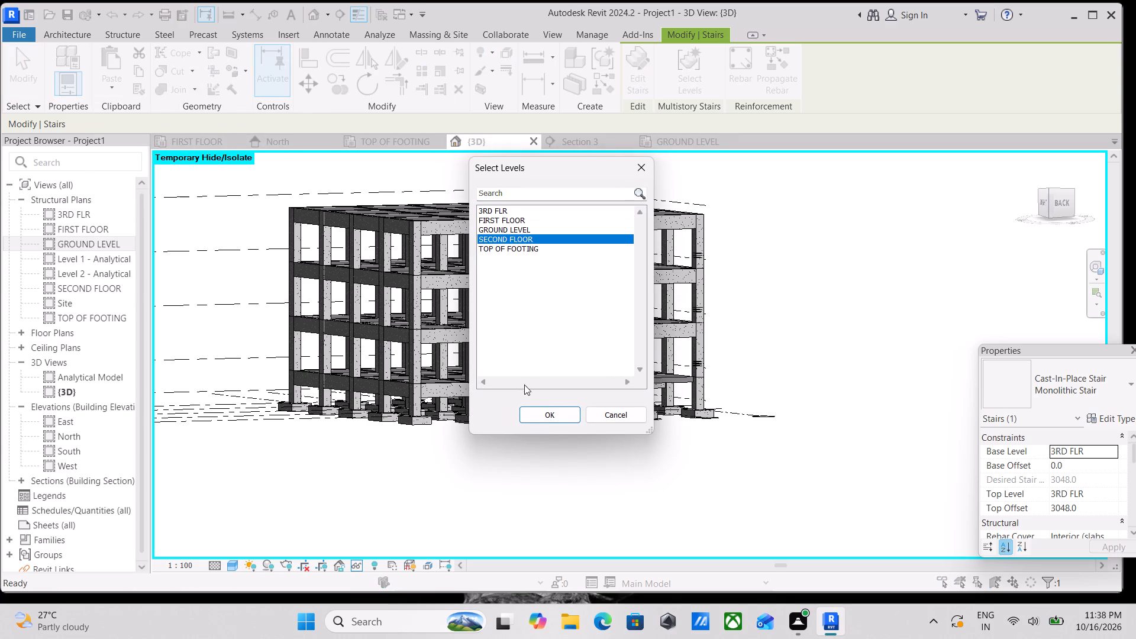
pyautogui.click(538, 416)
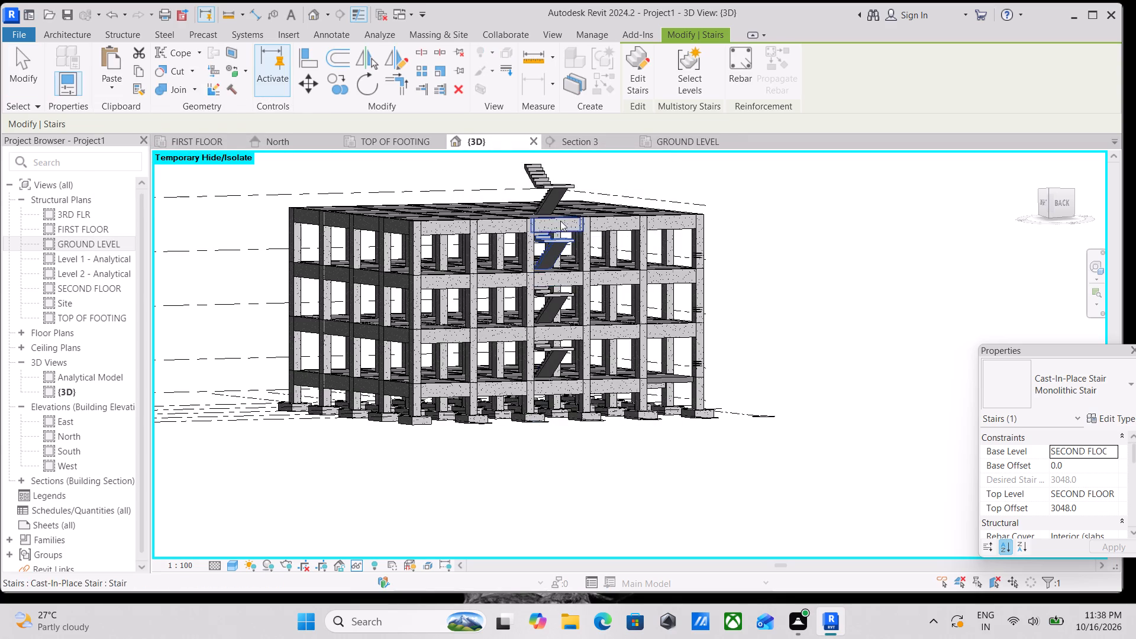
# Delete the stair that rises above the roof slab from 3RD FLR.
pyautogui.scroll(1, 563, 208)
pyautogui.click(561, 186)
pyautogui.rightClick(561, 185)
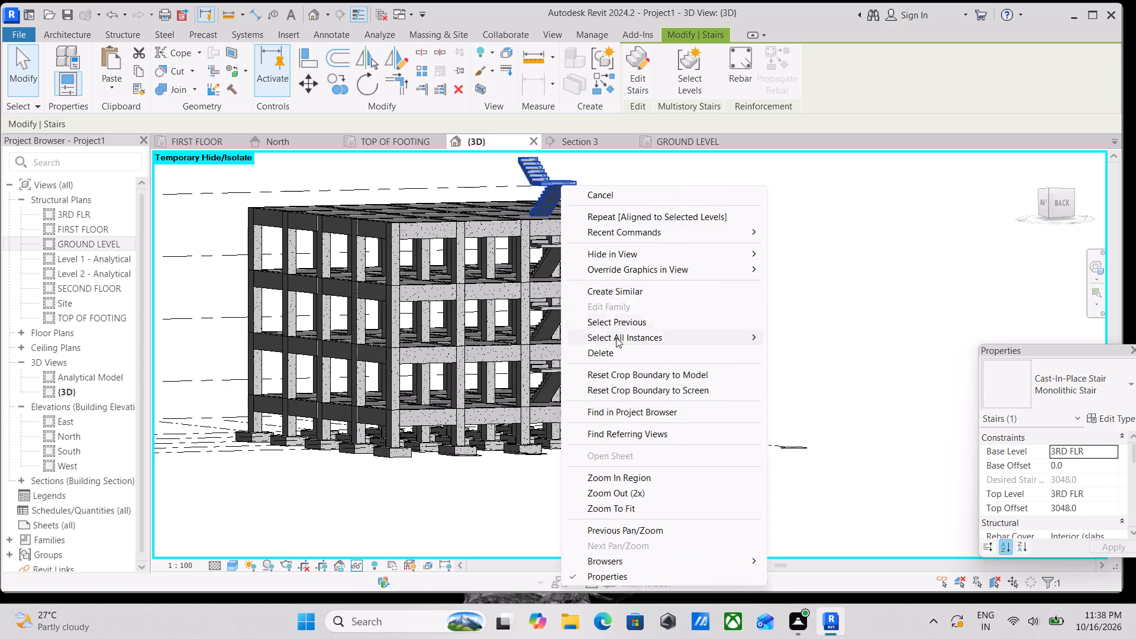
pyautogui.click(616, 350)
pyautogui.scroll(-1, 613, 340)
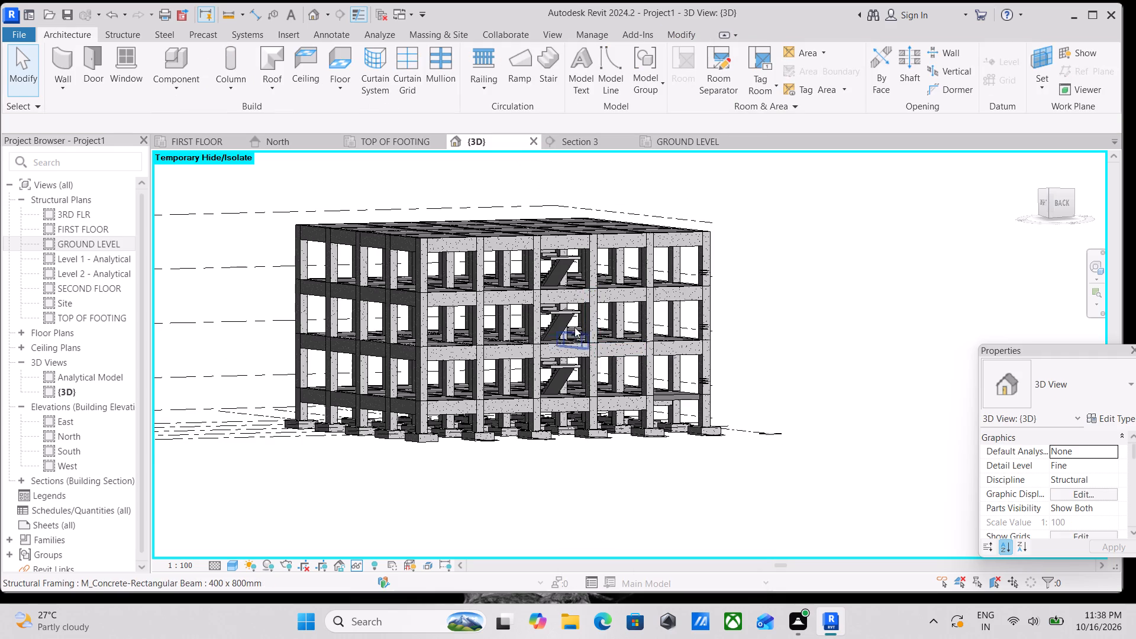
# Orient the 3D view to the top and set its display style to Wireframe, framing the stair near grid A.
pyautogui.keyDown('shift'); pyautogui.moveTo(546, 283); pyautogui.dragTo(493, 423, button='middle'); pyautogui.keyUp('shift')
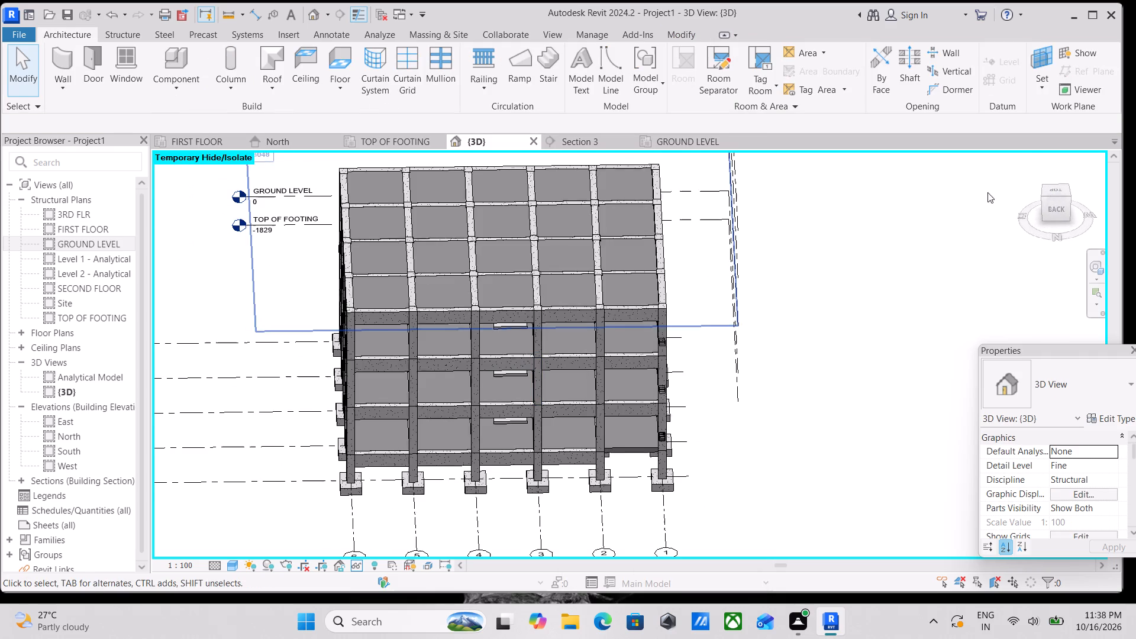
pyautogui.click(1055, 189)
pyautogui.scroll(5, 674, 494)
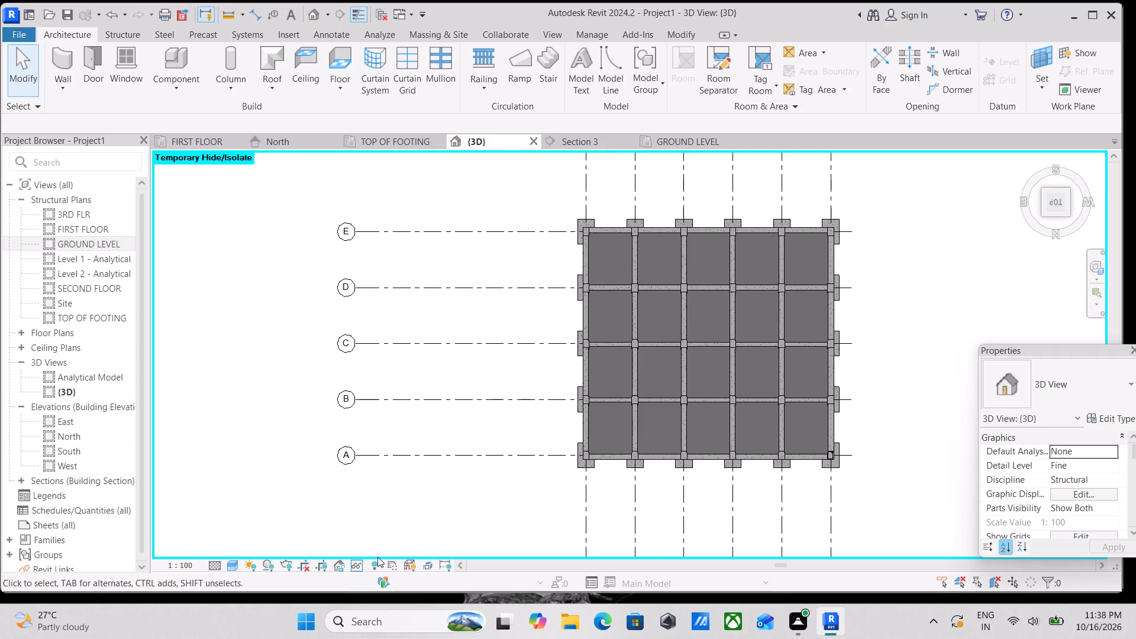
pyautogui.click(225, 564)
pyautogui.click(246, 480)
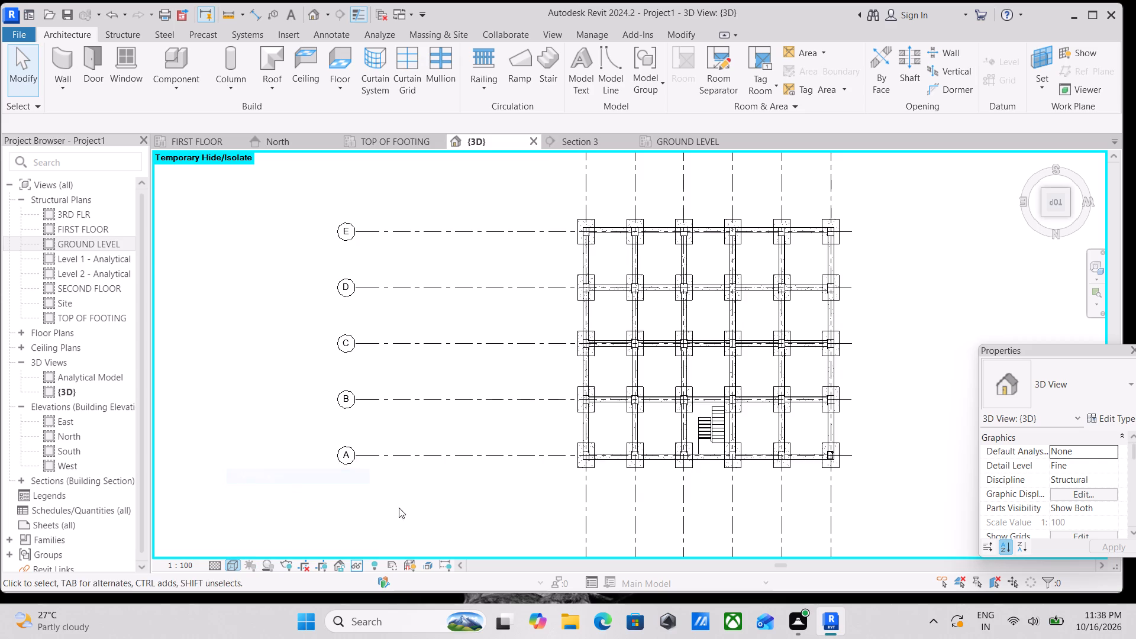
pyautogui.scroll(3, 674, 516)
pyautogui.scroll(2, 739, 460)
pyautogui.scroll(4, 1031, 0)
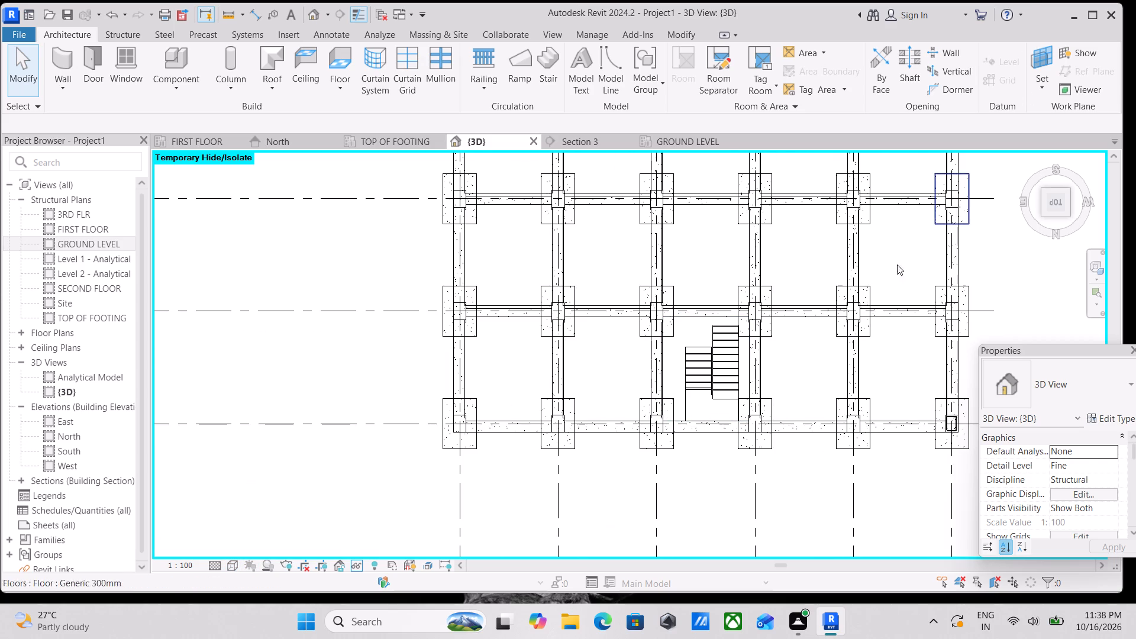
pyautogui.scroll(3, 818, 332)
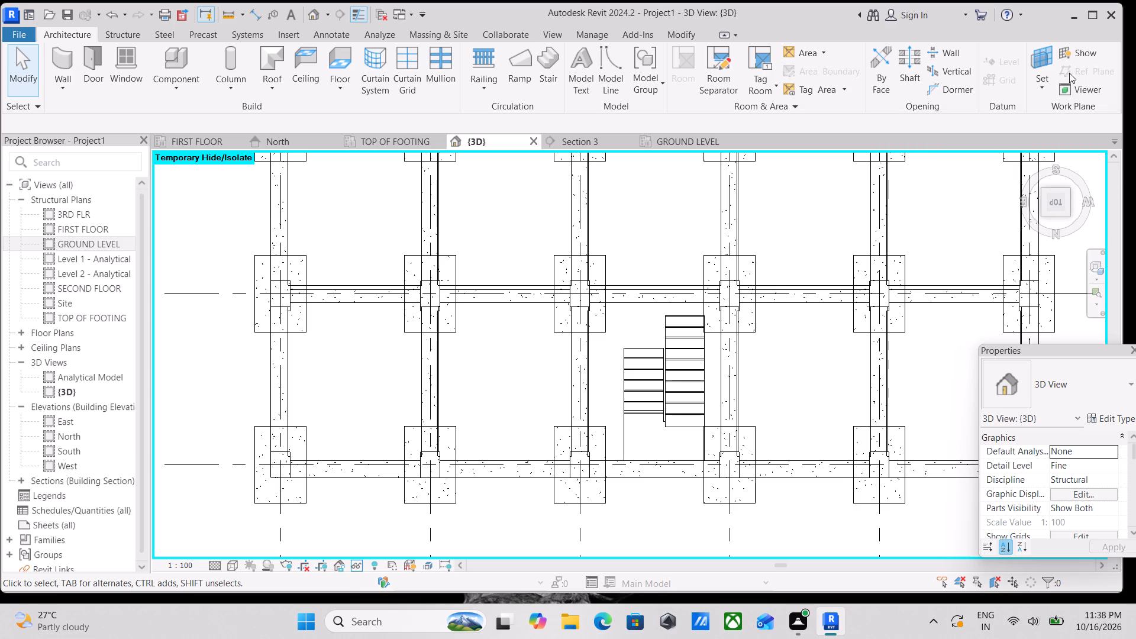
# Start a shaft opening and trace its boundary from the grid A beam along the short flight's outer side and both flights' stepped far ends.
pyautogui.click(909, 76)
pyautogui.scroll(3, 638, 442)
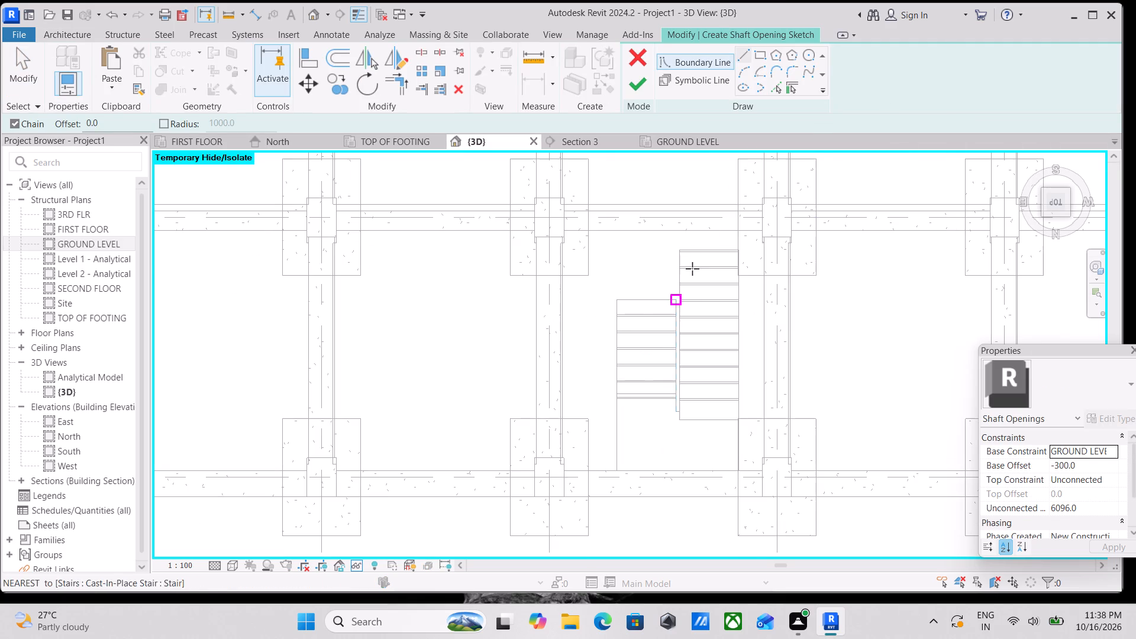
pyautogui.scroll(4, 615, 532)
pyautogui.scroll(2, 619, 476)
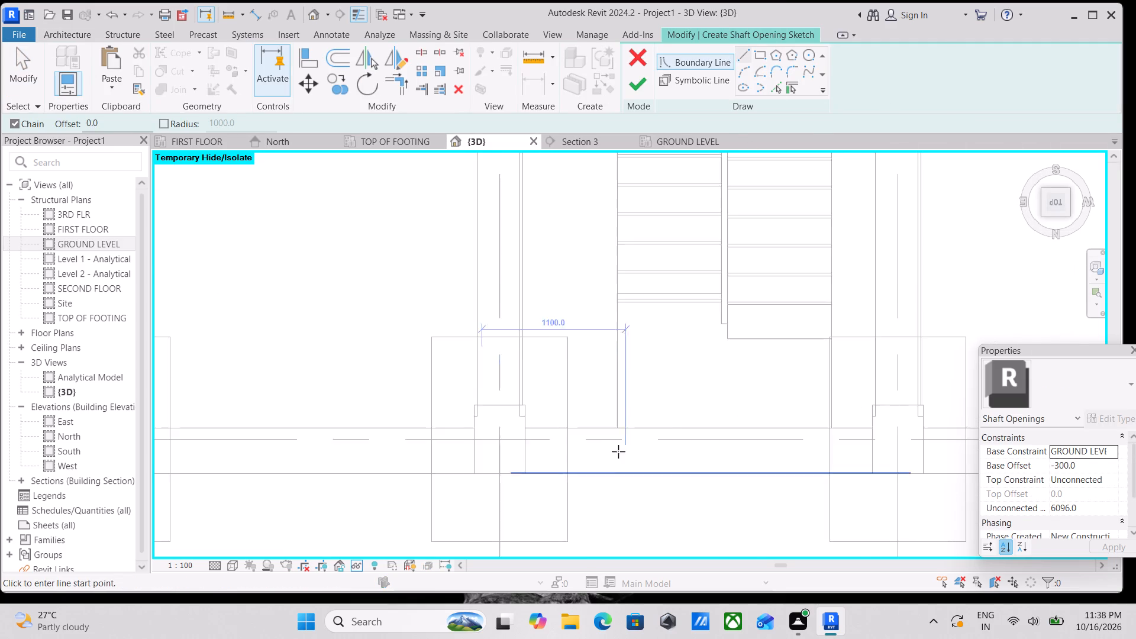
pyautogui.click(612, 414)
pyautogui.moveTo(641, 219); pyautogui.dragTo(623, 417, button='middle')
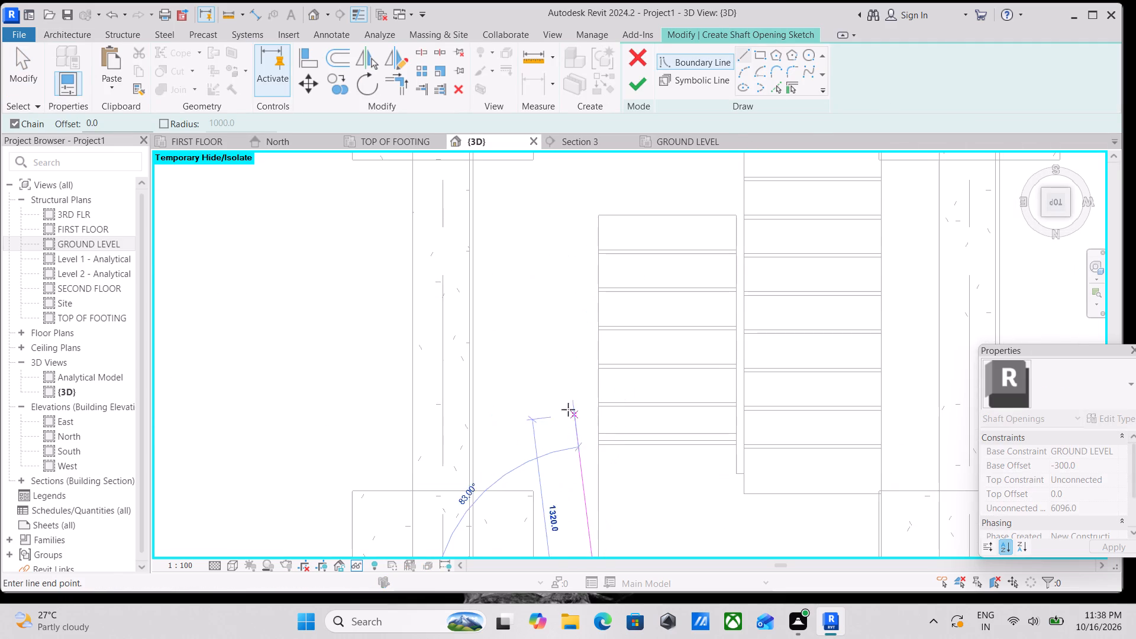
pyautogui.scroll(-1, 564, 362)
pyautogui.moveTo(570, 366); pyautogui.dragTo(576, 534, button='middle')
pyautogui.scroll(1, 582, 495)
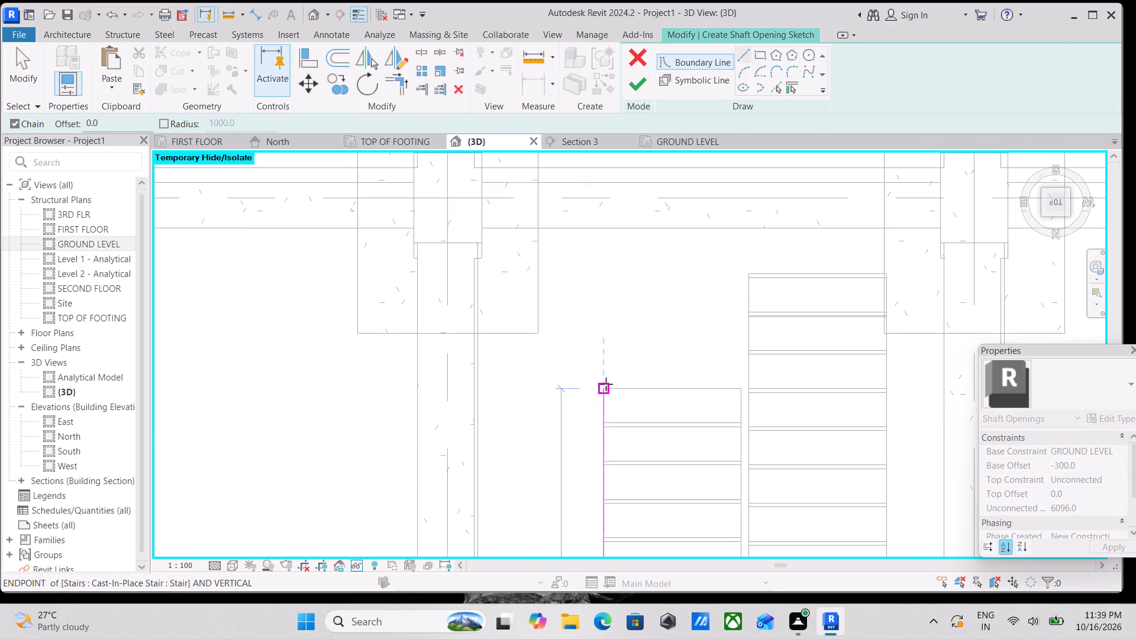
pyautogui.click(606, 384)
pyautogui.click(744, 386)
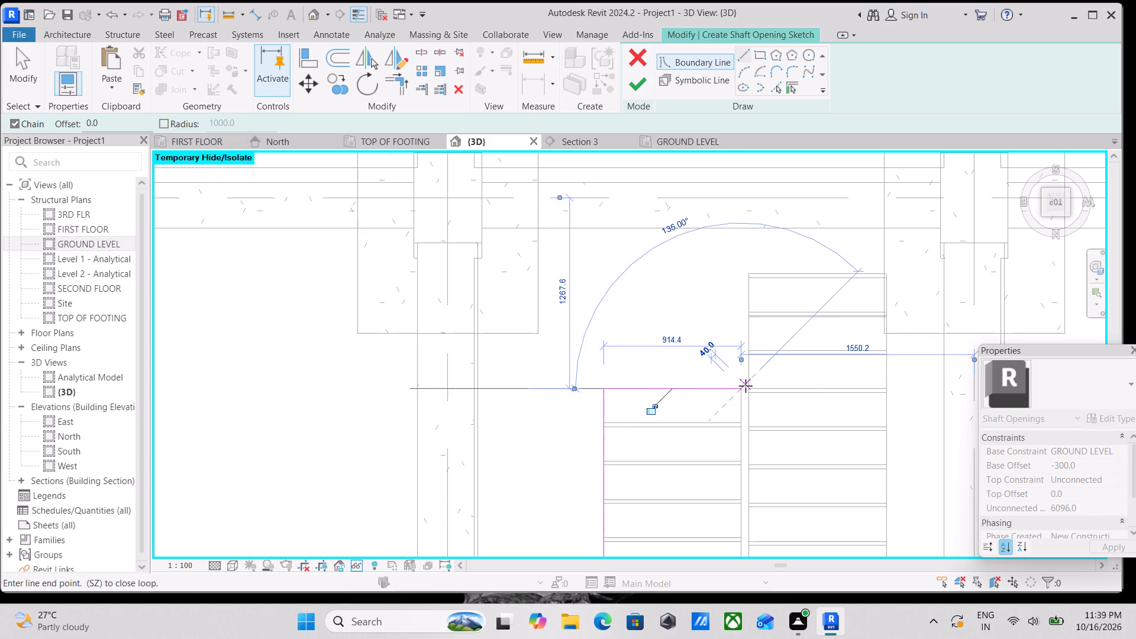
pyautogui.click(751, 387)
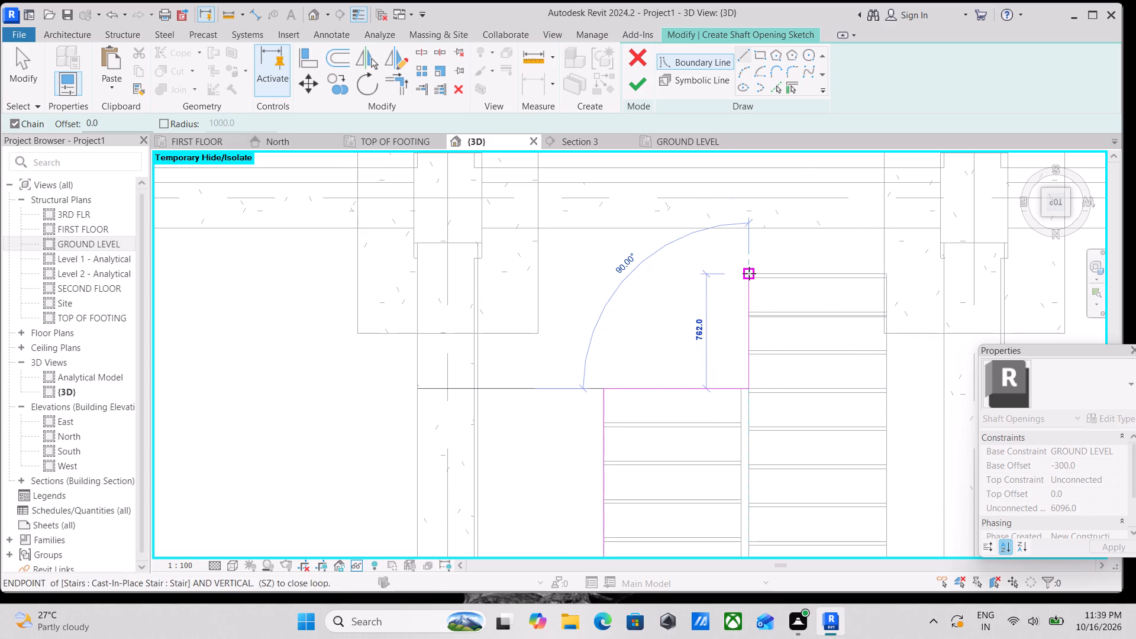
pyautogui.click(749, 273)
pyautogui.click(883, 272)
# Close the shaft boundary down the long flight's outer side and about 1880 mm along the grid A beam, and finish the opening.
pyautogui.scroll(-1, 916, 392)
pyautogui.moveTo(916, 392); pyautogui.dragTo(917, 390, button='middle')
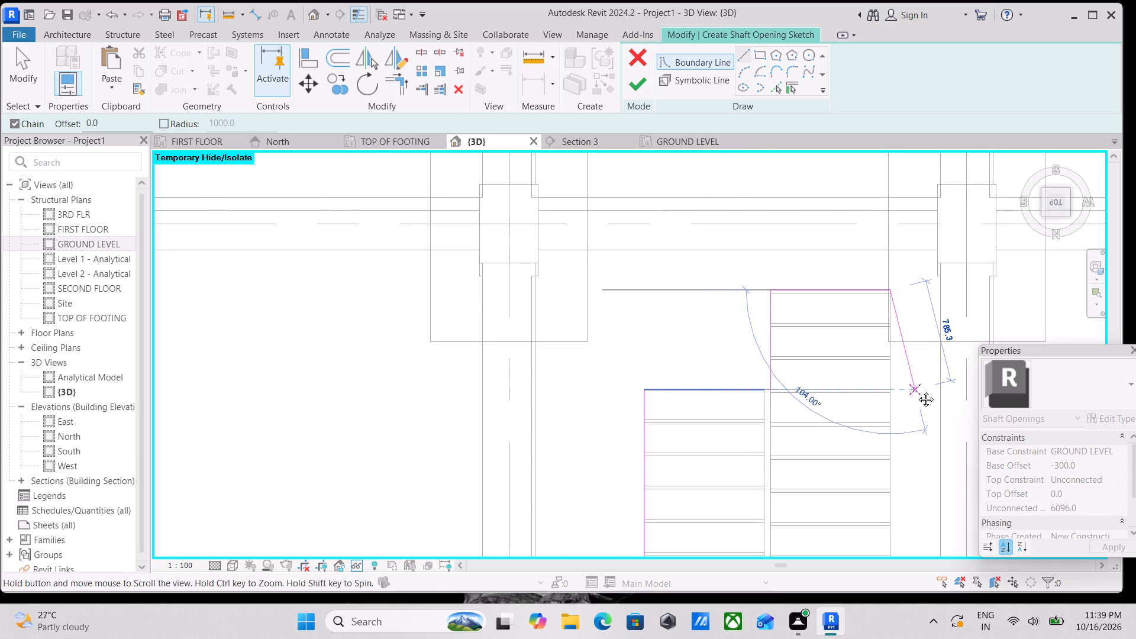
pyautogui.moveTo(917, 390); pyautogui.dragTo(831, 215, button='middle')
pyautogui.moveTo(819, 448); pyautogui.dragTo(782, 324, button='middle')
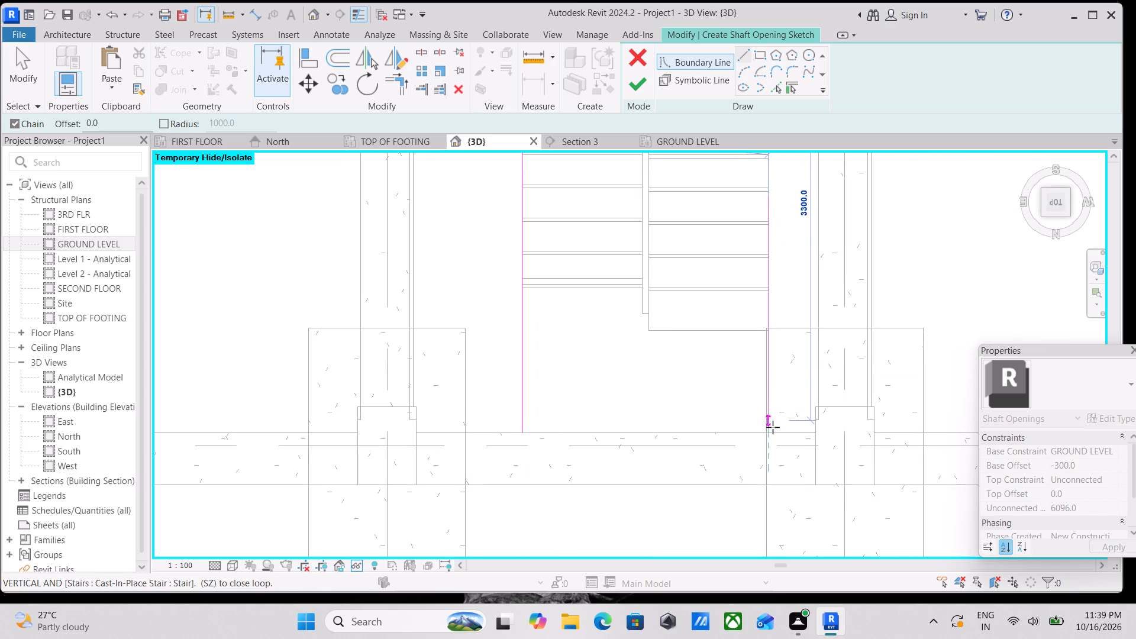
pyautogui.click(772, 434)
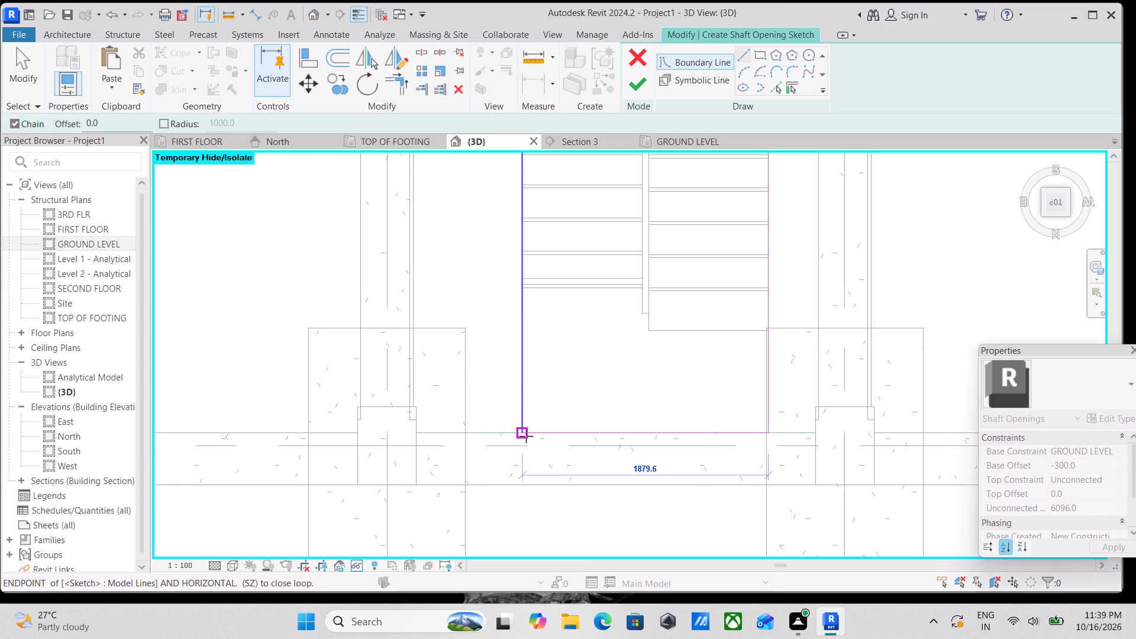
pyautogui.click(526, 436)
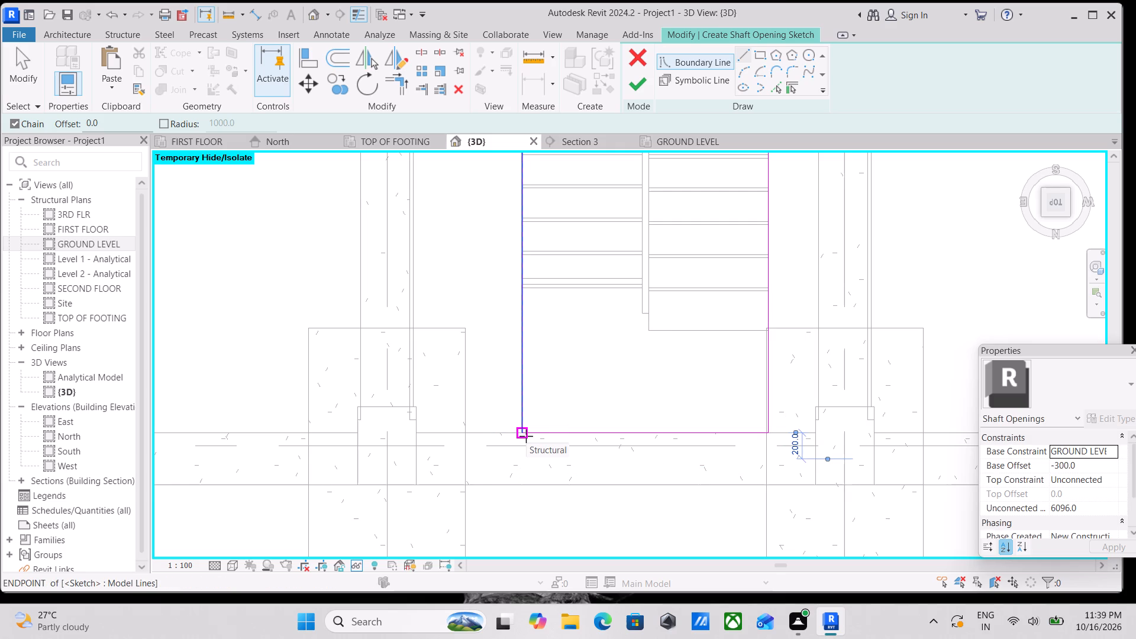
pyautogui.click(640, 83)
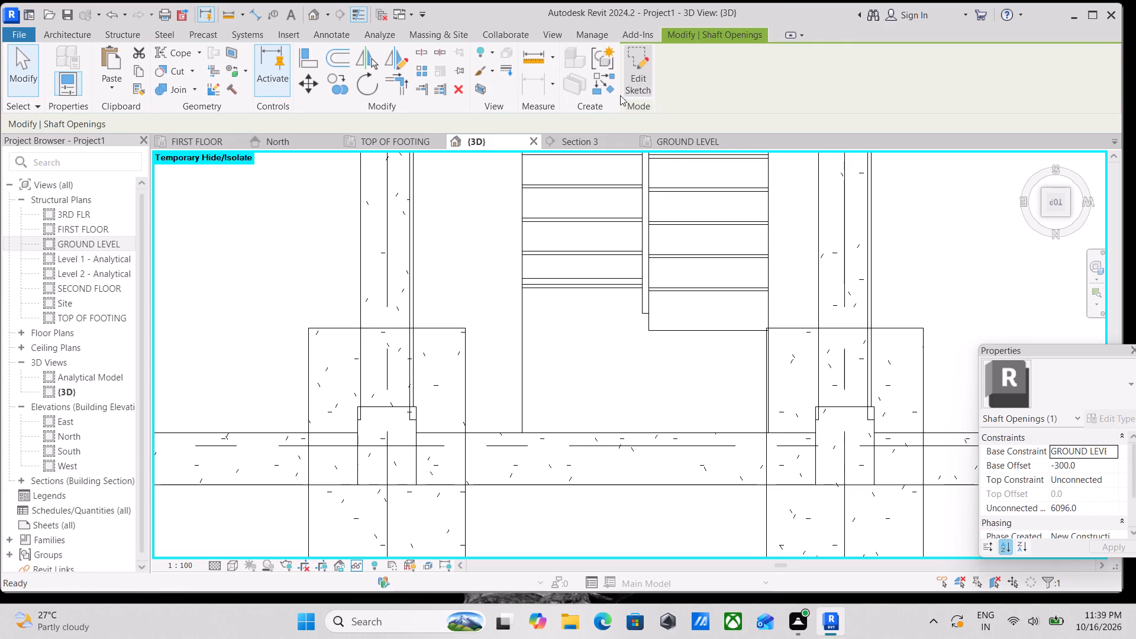
# Set the 3D view's display style to Shaded.
pyautogui.scroll(-4, 500, 190)
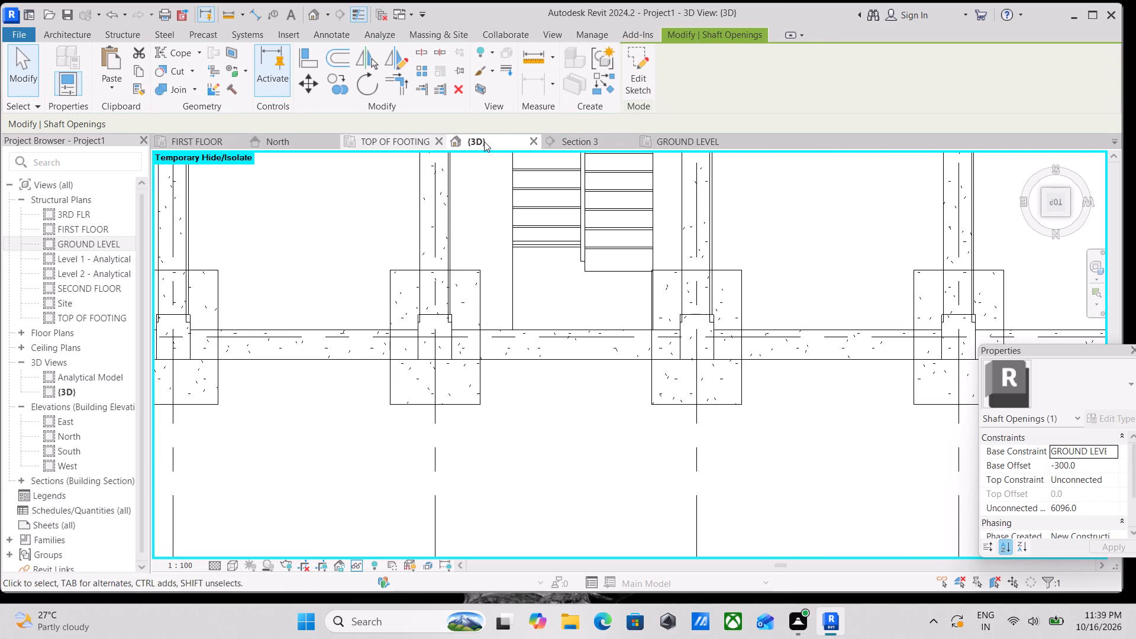
pyautogui.scroll(-3, 717, 206)
pyautogui.scroll(-2, 839, 207)
pyautogui.scroll(-5, 748, 213)
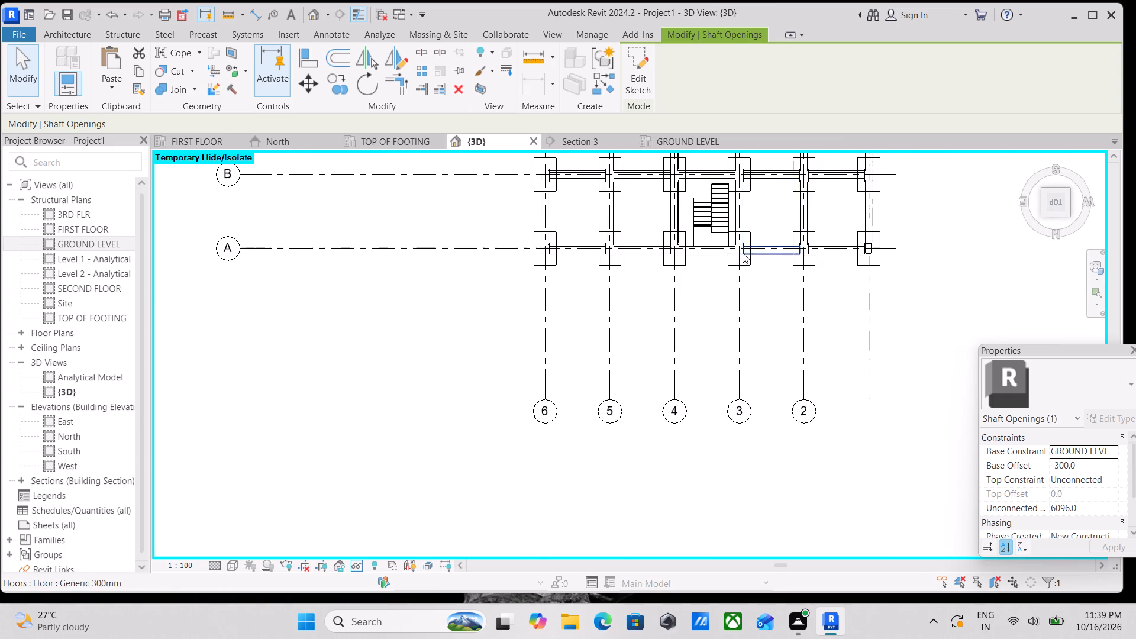
pyautogui.scroll(-2, 738, 272)
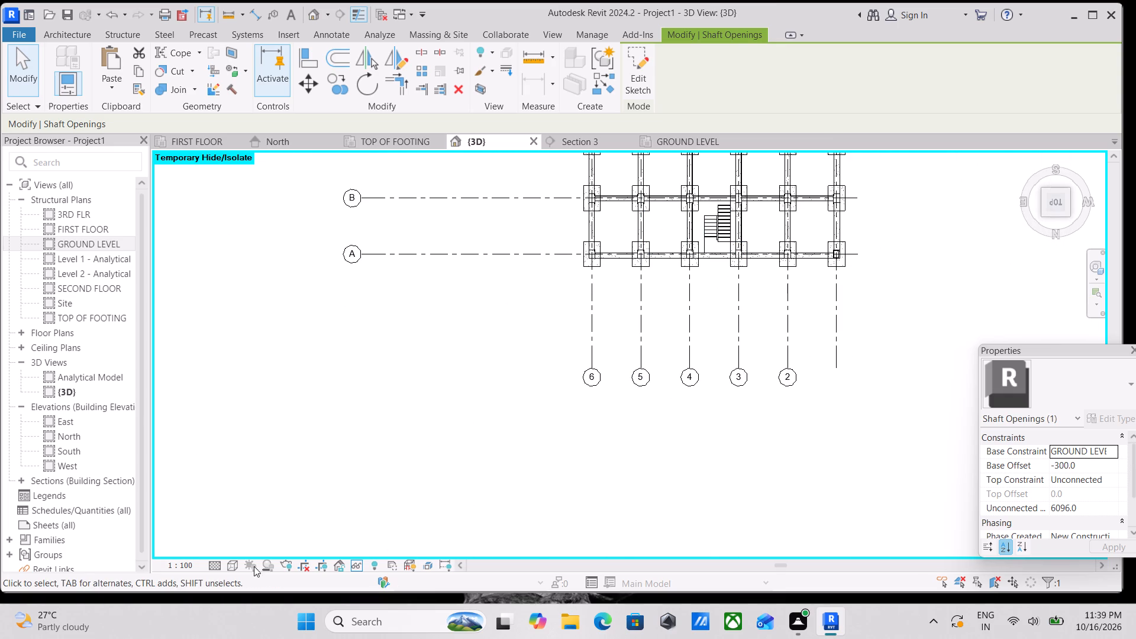
pyautogui.click(233, 566)
pyautogui.click(251, 505)
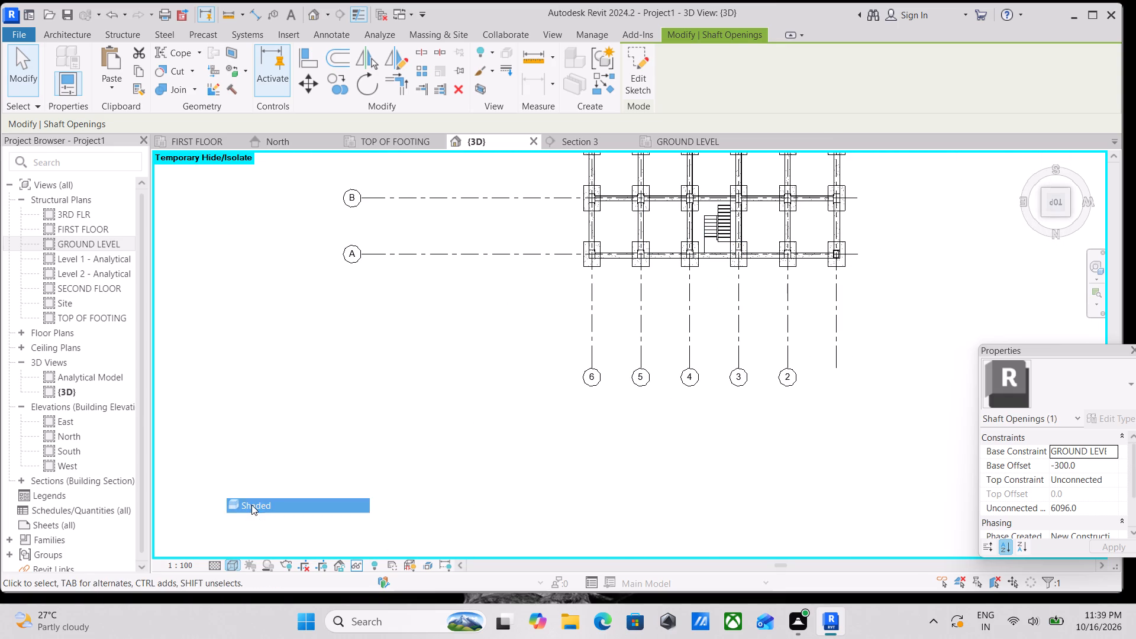
# Examine the shaft opening's vertical extent through the floors around the stairs from several sides of the frame.
pyautogui.scroll(-2, 449, 415)
pyautogui.scroll(1, 502, 406)
pyautogui.keyDown('shift'); pyautogui.moveTo(592, 385); pyautogui.dragTo(593, 376, button='middle'); pyautogui.keyUp('shift')
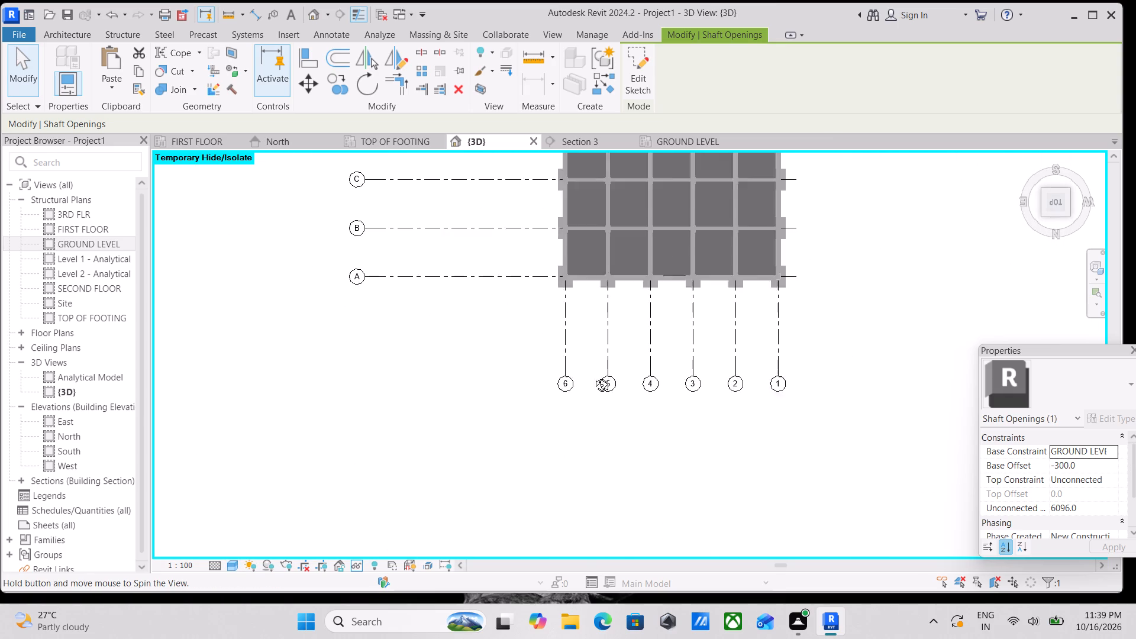
pyautogui.keyDown('shift'); pyautogui.moveTo(593, 376); pyautogui.dragTo(560, 0, button='middle'); pyautogui.keyUp('shift')
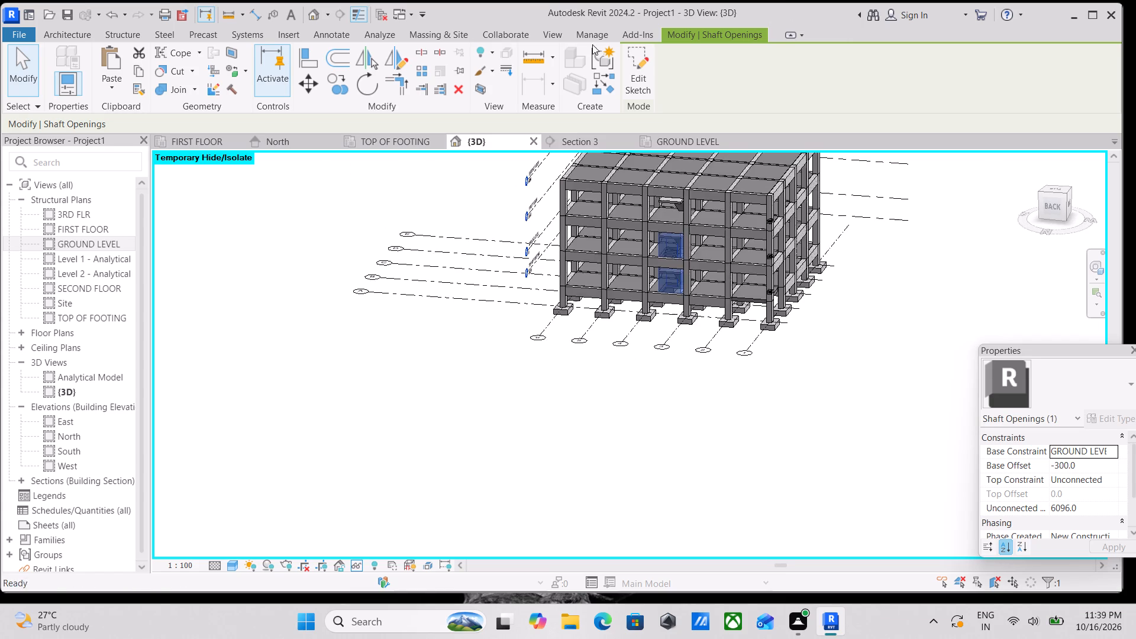
pyautogui.scroll(6, 670, 267)
pyautogui.click(656, 237)
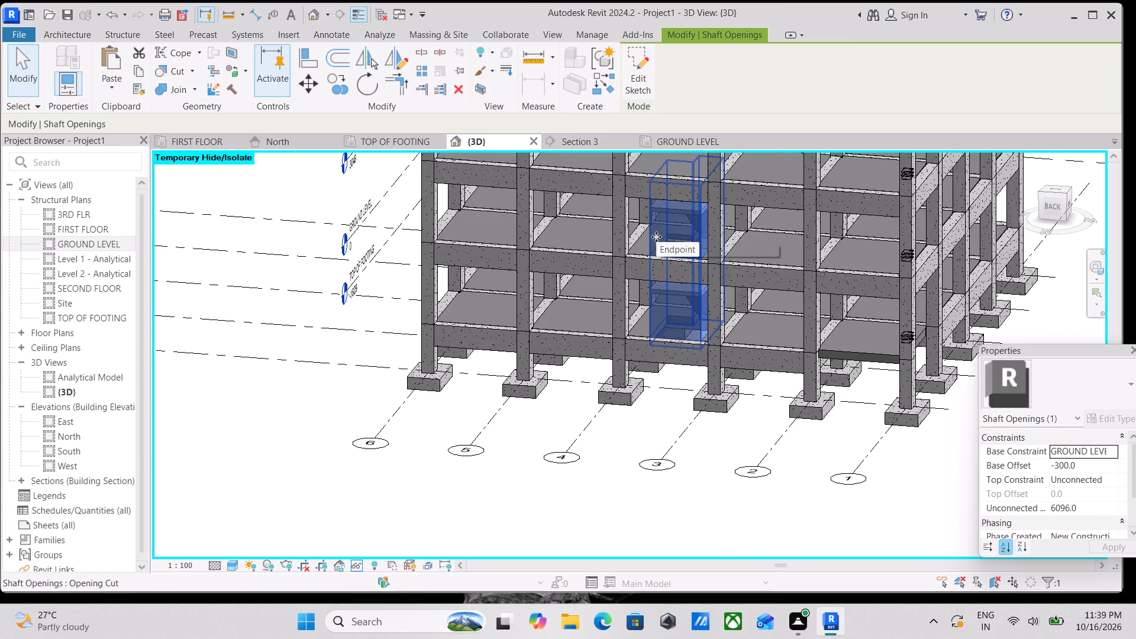
pyautogui.moveTo(656, 237); pyautogui.dragTo(701, 322, button='middle')
pyautogui.keyDown('shift'); pyautogui.moveTo(717, 304); pyautogui.dragTo(855, 270, button='middle'); pyautogui.keyUp('shift')
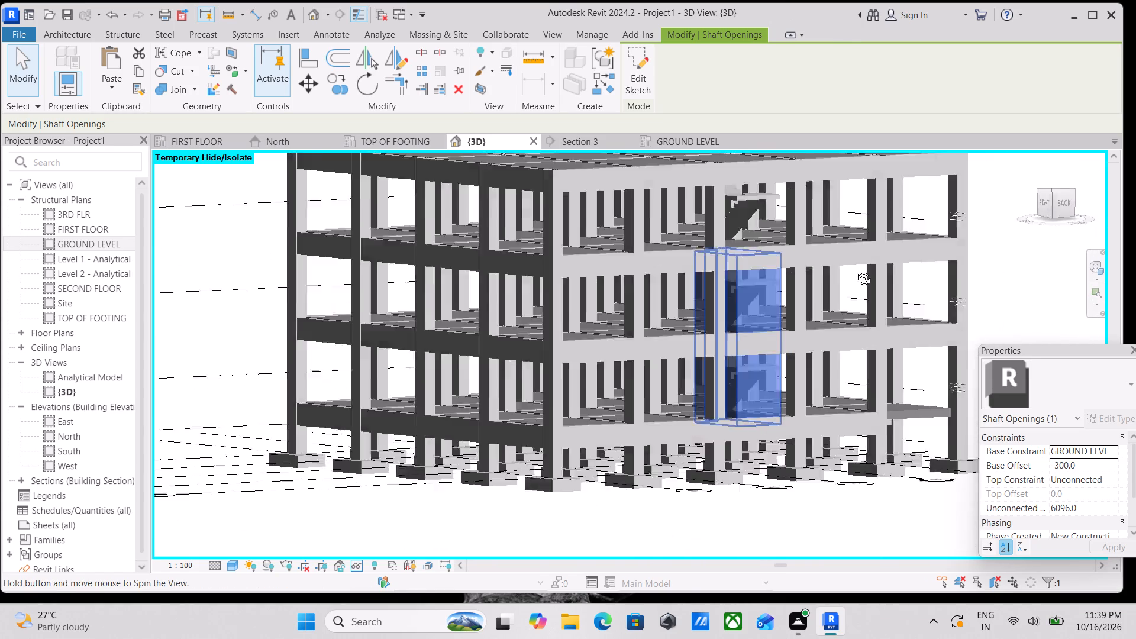
pyautogui.keyDown('shift'); pyautogui.moveTo(855, 270); pyautogui.dragTo(745, 320, button='middle'); pyautogui.keyUp('shift')
pyautogui.scroll(1, 722, 309)
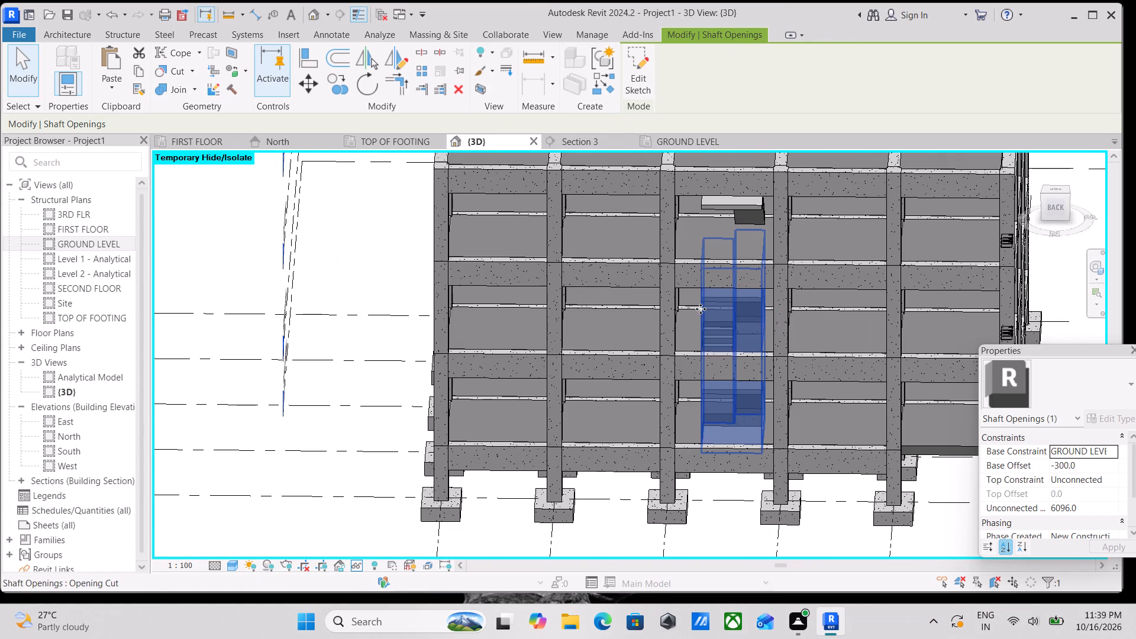
pyautogui.click(701, 309)
pyautogui.keyDown('shift'); pyautogui.moveTo(735, 314); pyautogui.dragTo(756, 244, button='middle'); pyautogui.keyUp('shift')
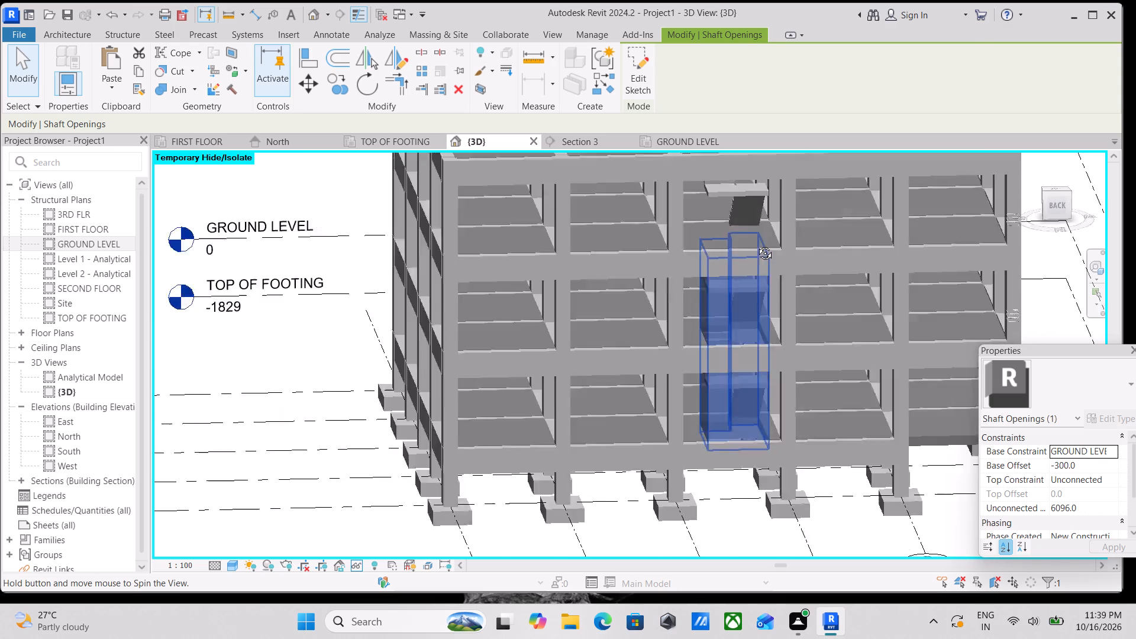
pyautogui.keyDown('shift'); pyautogui.moveTo(756, 244); pyautogui.dragTo(963, 254, button='middle'); pyautogui.keyUp('shift')
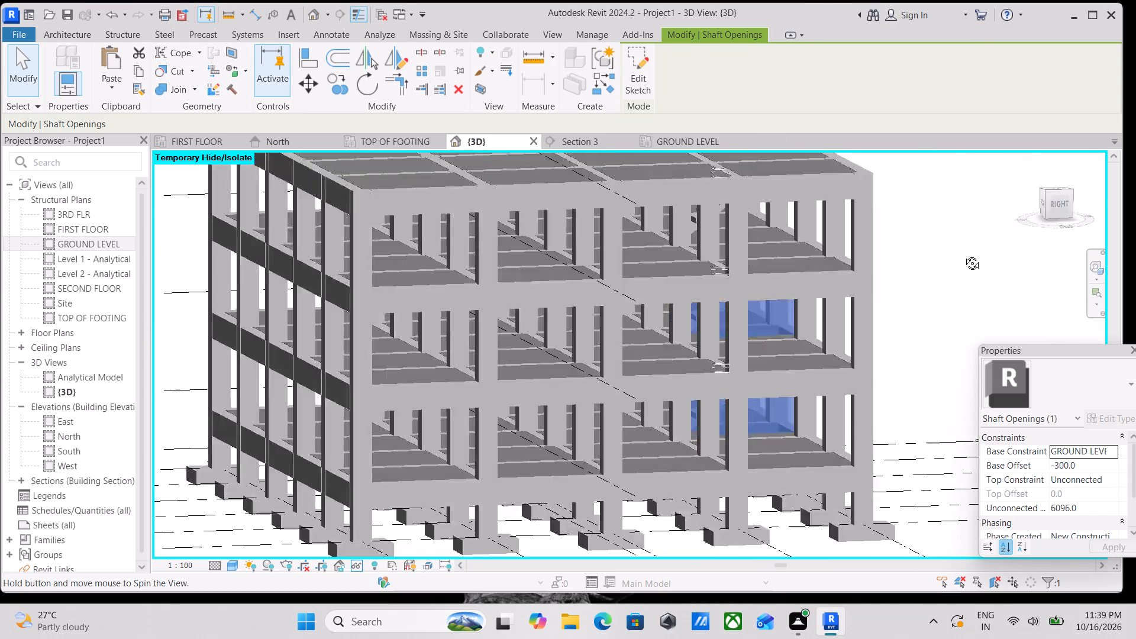
pyautogui.keyDown('shift'); pyautogui.moveTo(963, 254); pyautogui.dragTo(648, 293, button='middle'); pyautogui.keyUp('shift')
pyautogui.scroll(2, 701, 276)
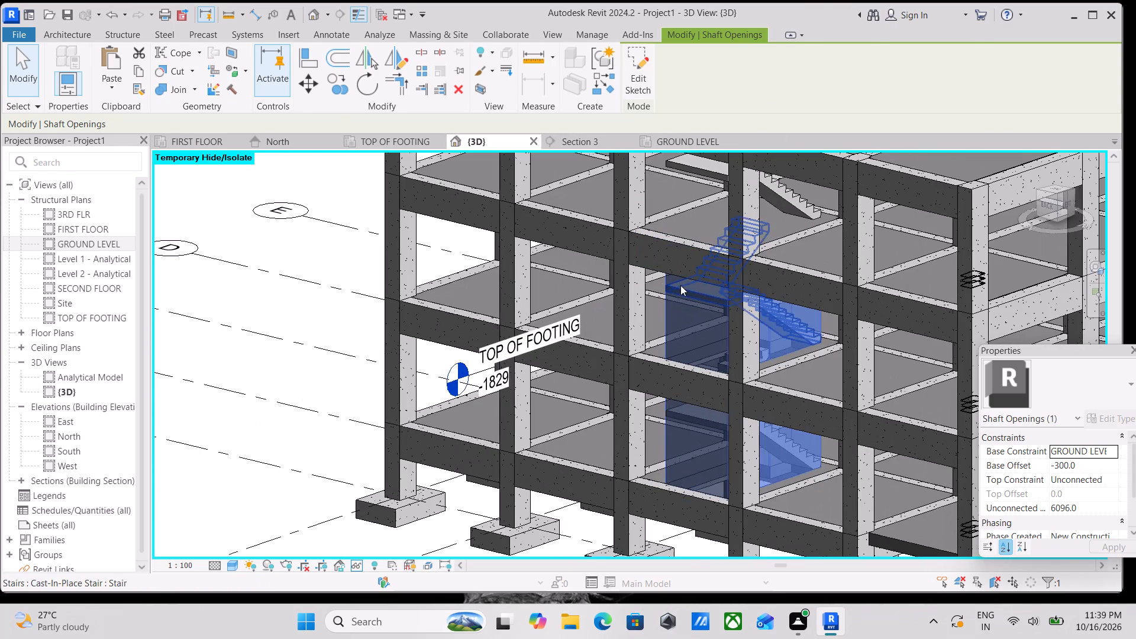
pyautogui.click(663, 289)
pyautogui.scroll(3, 715, 238)
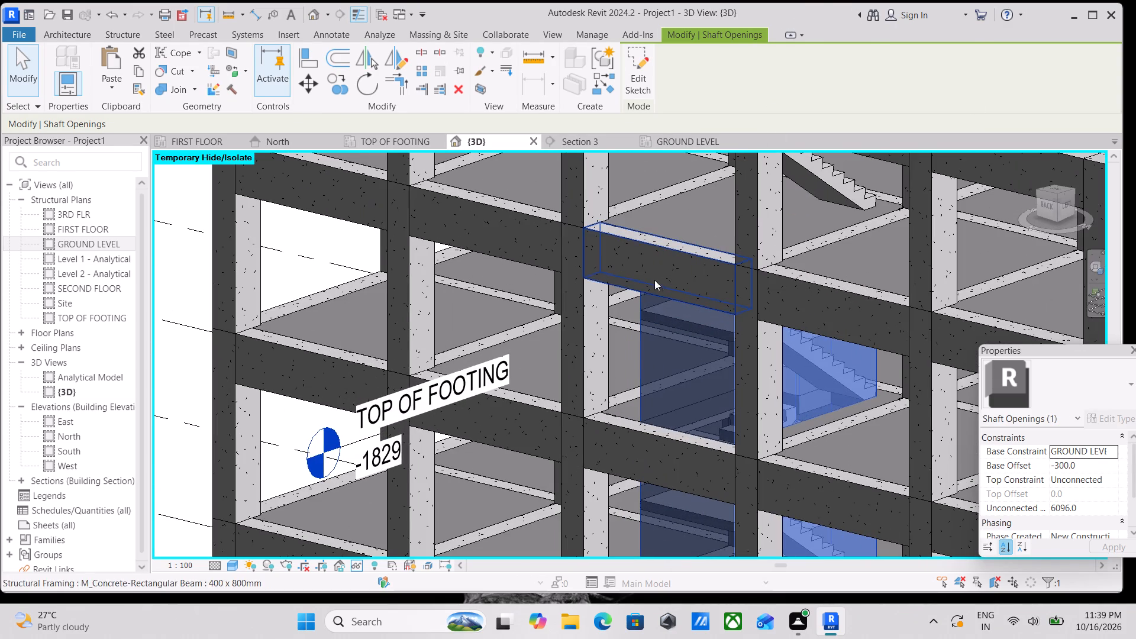
pyautogui.click(646, 303)
pyautogui.scroll(-2, 656, 309)
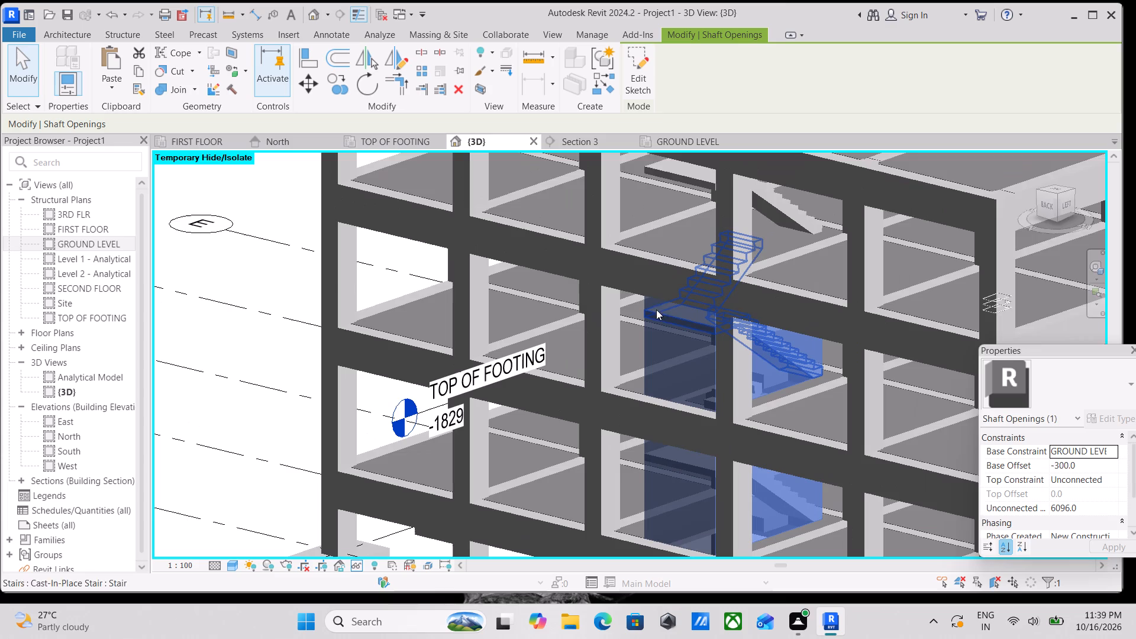
pyautogui.moveTo(656, 309); pyautogui.dragTo(665, 244, button='middle')
pyautogui.scroll(-2, 685, 350)
pyautogui.keyDown('shift'); pyautogui.moveTo(669, 409); pyautogui.dragTo(711, 396, button='middle'); pyautogui.keyUp('shift')
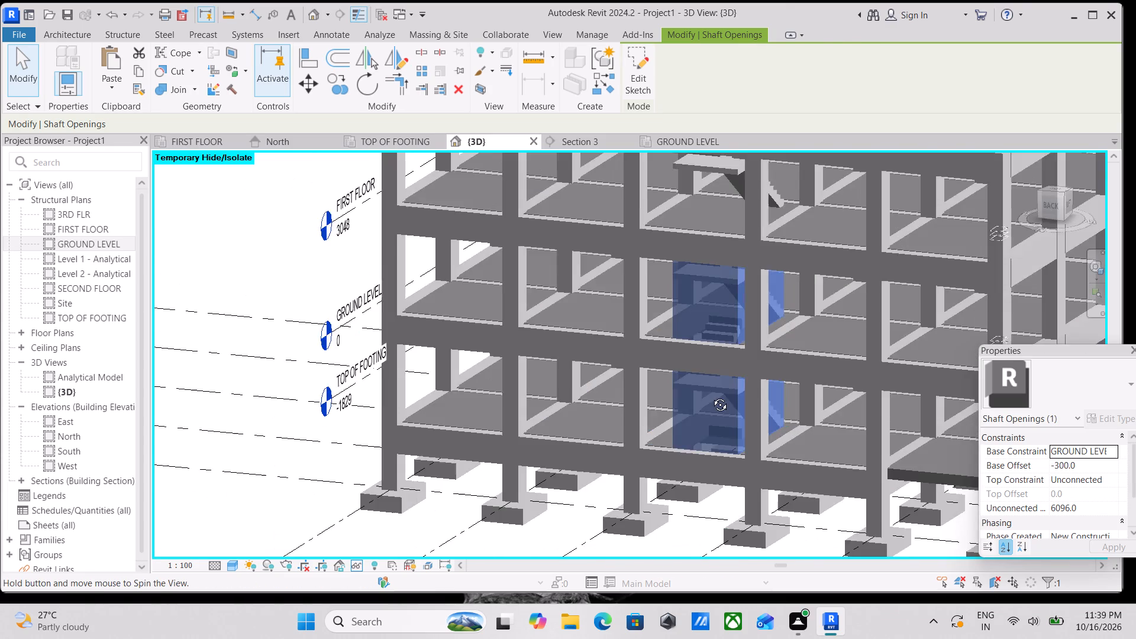
pyautogui.keyDown('shift'); pyautogui.moveTo(711, 396); pyautogui.dragTo(758, 391, button='middle'); pyautogui.keyUp('shift')
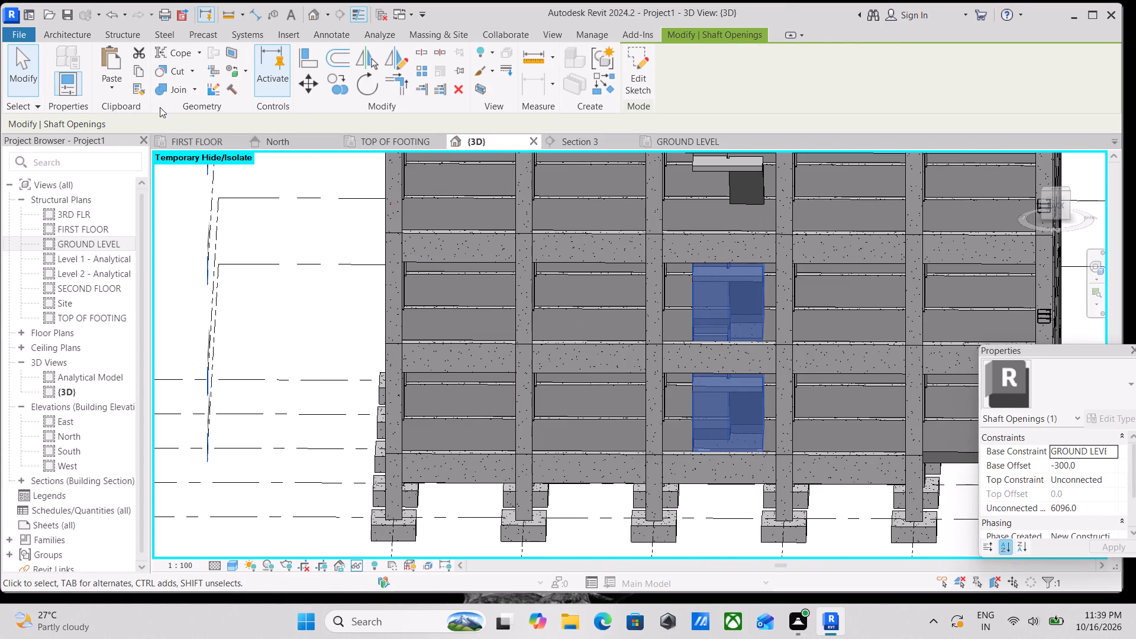
# Copy the shaft opening and paste it aligned to the SECOND FLOOR level.
pyautogui.click(137, 72)
pyautogui.click(108, 87)
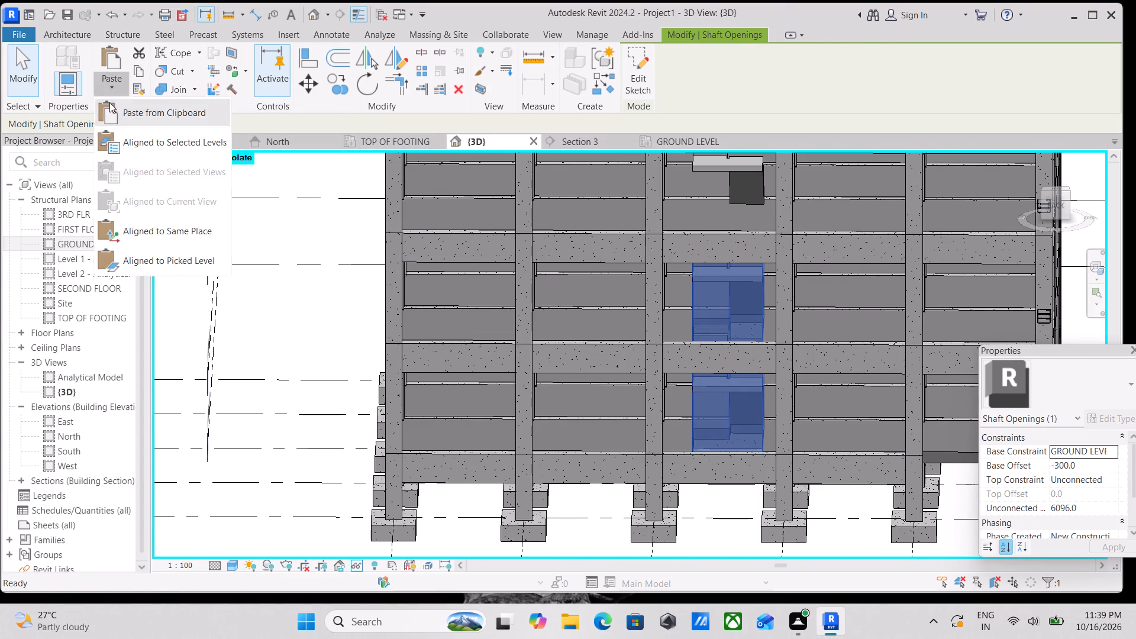
pyautogui.click(131, 141)
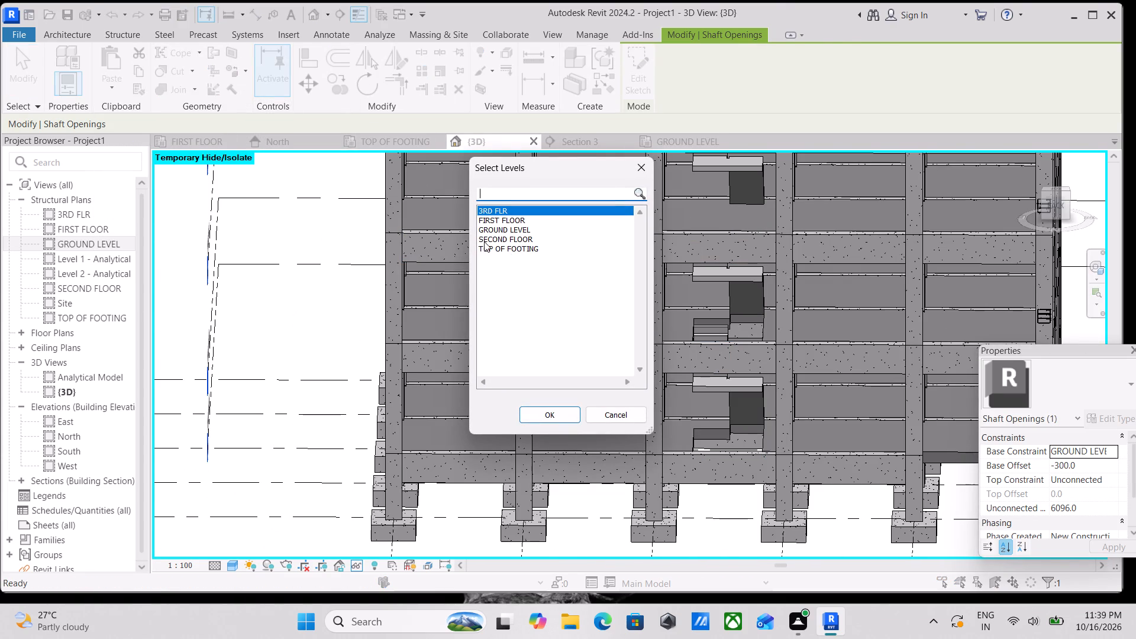
pyautogui.click(490, 237)
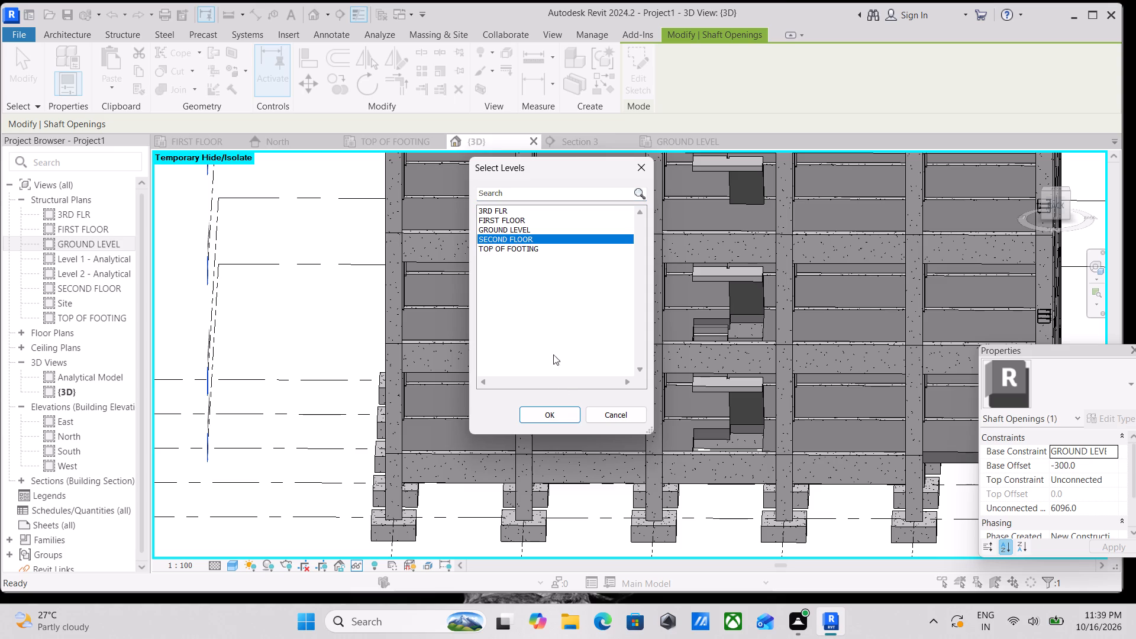
pyautogui.click(554, 411)
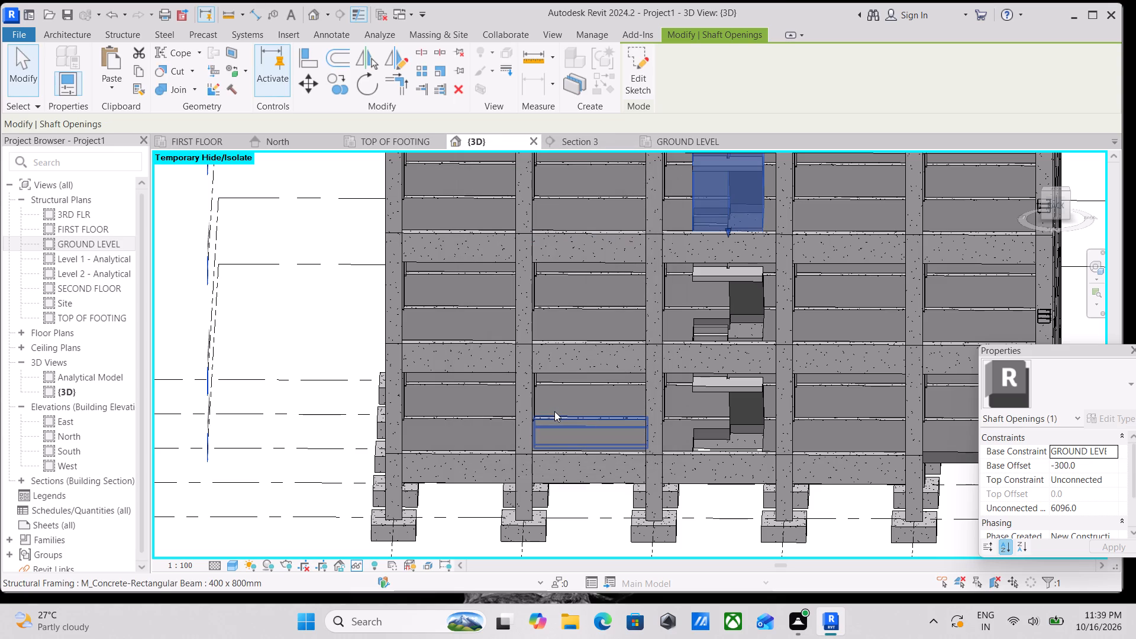
# Stretch the pasted shaft opening's bottom downward to a base offset of about -1029 mm and deselect it.
pyautogui.scroll(-6, 756, 419)
pyautogui.moveTo(757, 404); pyautogui.dragTo(754, 432, button='middle')
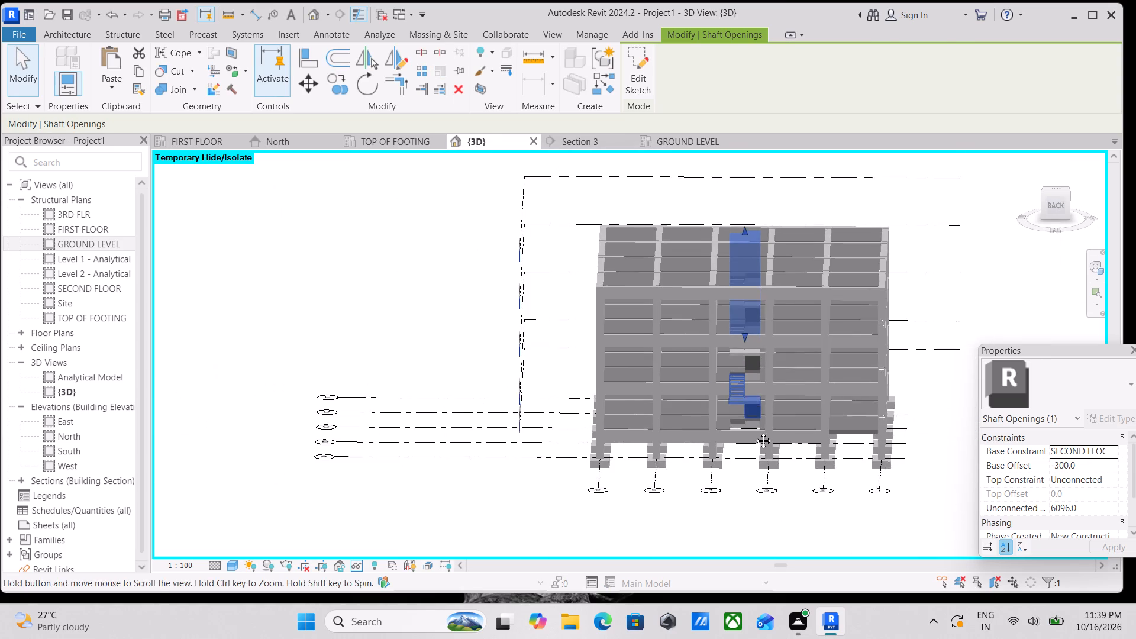
pyautogui.moveTo(754, 432); pyautogui.dragTo(737, 483, button='middle')
pyautogui.scroll(4, 737, 483)
pyautogui.scroll(2, 679, 543)
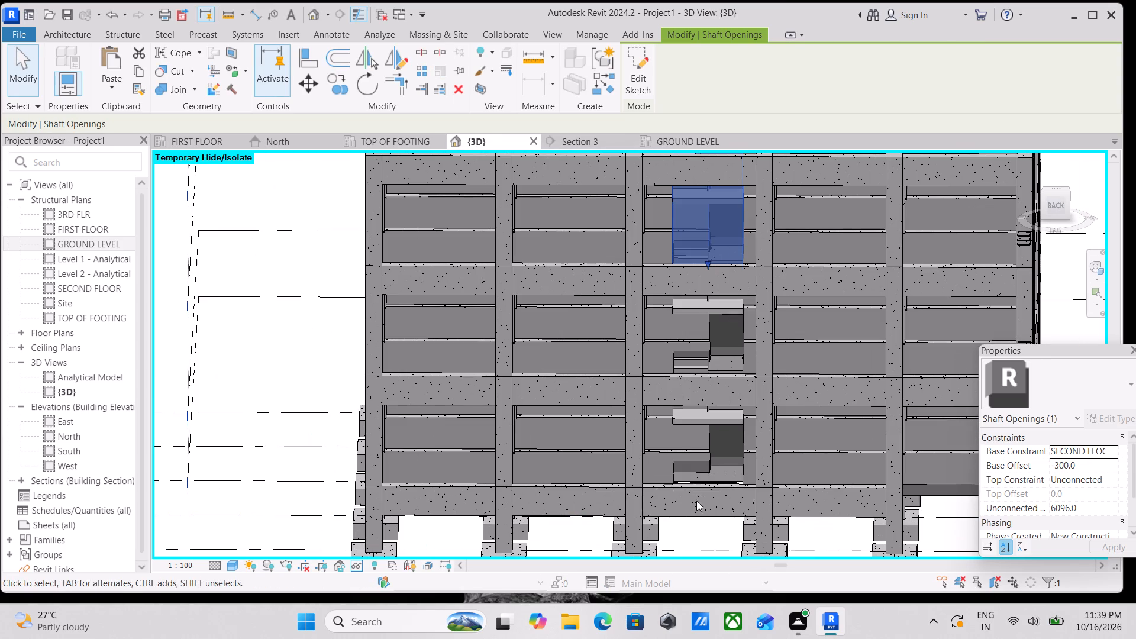
pyautogui.scroll(-2, 695, 430)
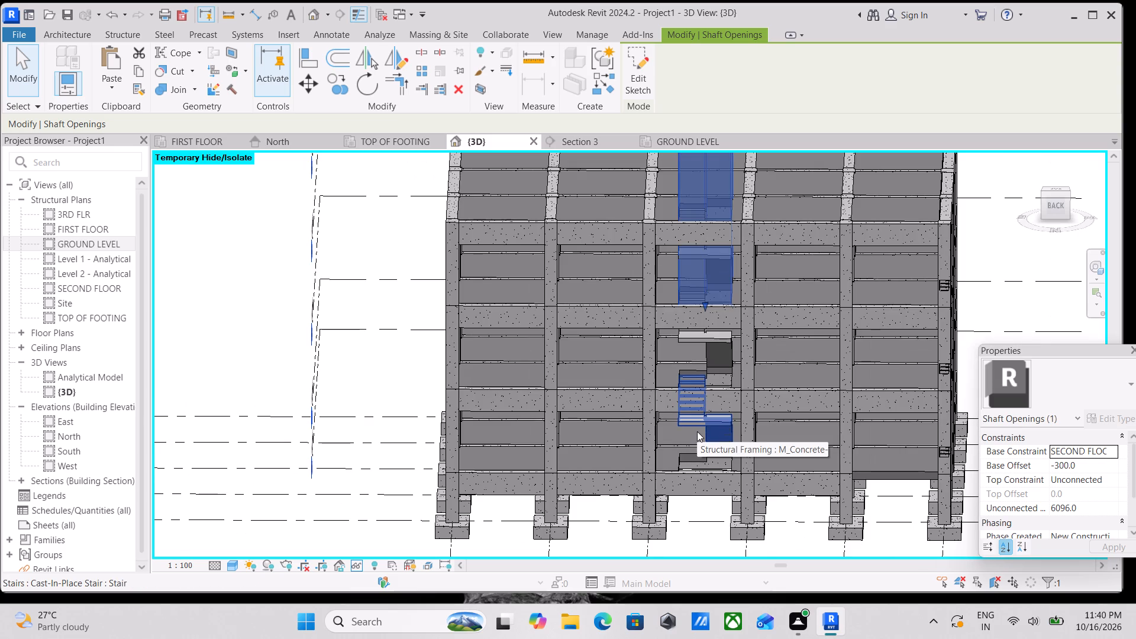
pyautogui.scroll(4, 720, 340)
pyautogui.moveTo(699, 280); pyautogui.dragTo(699, 314)
pyautogui.scroll(-5, 703, 316)
pyautogui.moveTo(708, 328); pyautogui.dragTo(708, 330, button='middle')
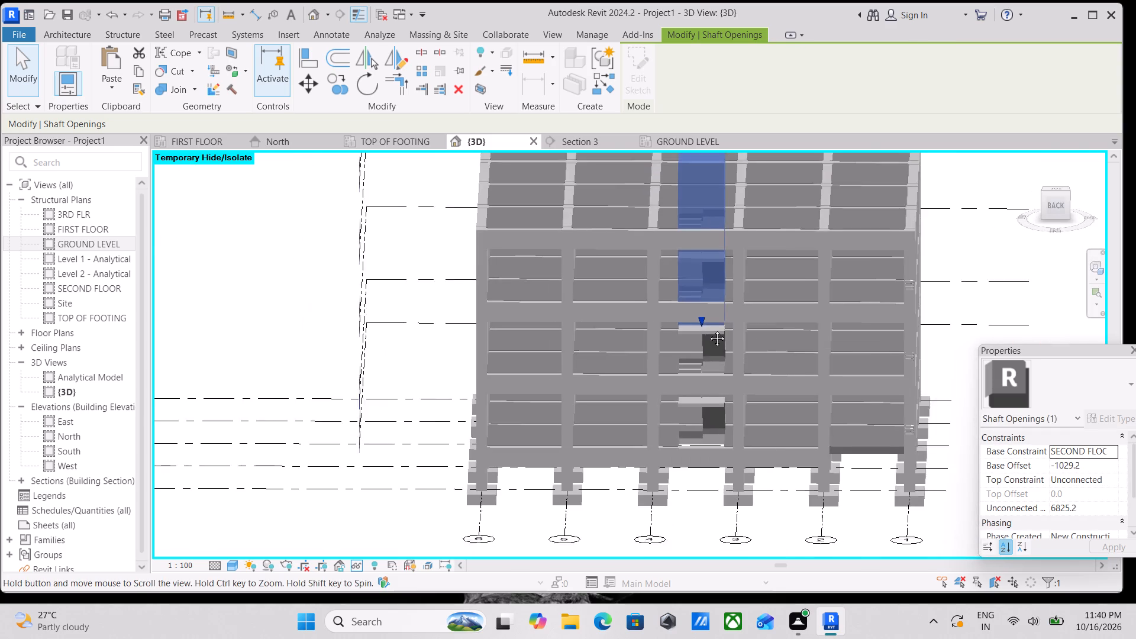
pyautogui.moveTo(708, 330); pyautogui.dragTo(769, 505, button='middle')
pyautogui.press('Escape')
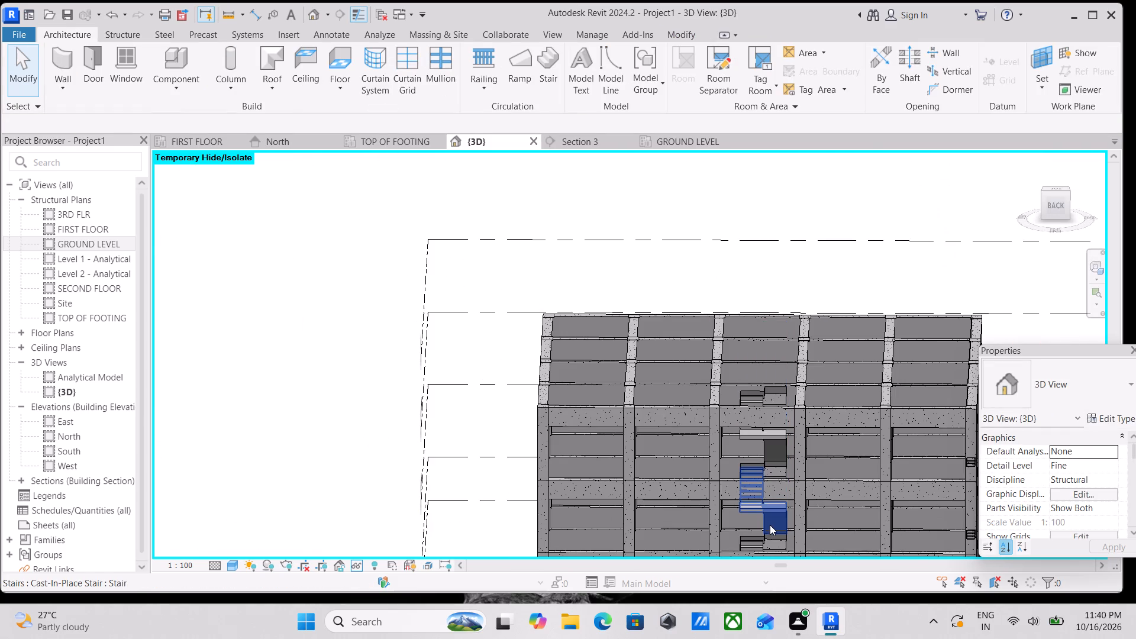
# Examine the stair opening in the top slab and the complete frame from several directions.
pyautogui.scroll(-2, 770, 525)
pyautogui.keyDown('shift'); pyautogui.moveTo(768, 428); pyautogui.dragTo(522, 514, button='middle'); pyautogui.keyUp('shift')
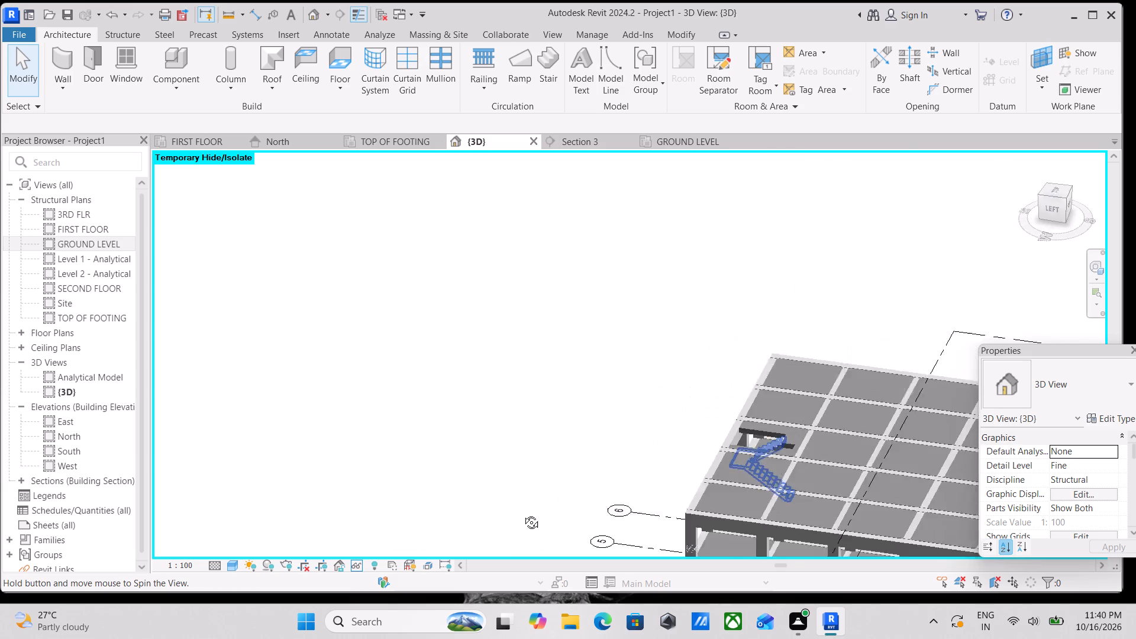
pyautogui.keyDown('shift'); pyautogui.moveTo(522, 514); pyautogui.dragTo(789, 436, button='middle'); pyautogui.keyUp('shift')
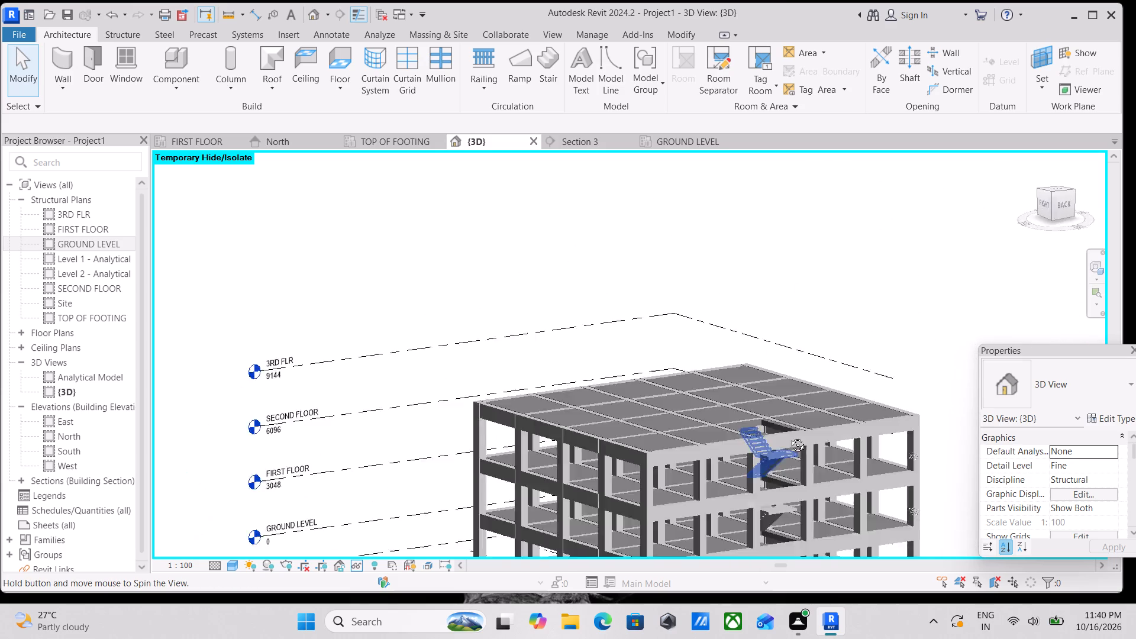
pyautogui.keyDown('shift'); pyautogui.moveTo(789, 436); pyautogui.dragTo(545, 465, button='middle'); pyautogui.keyUp('shift')
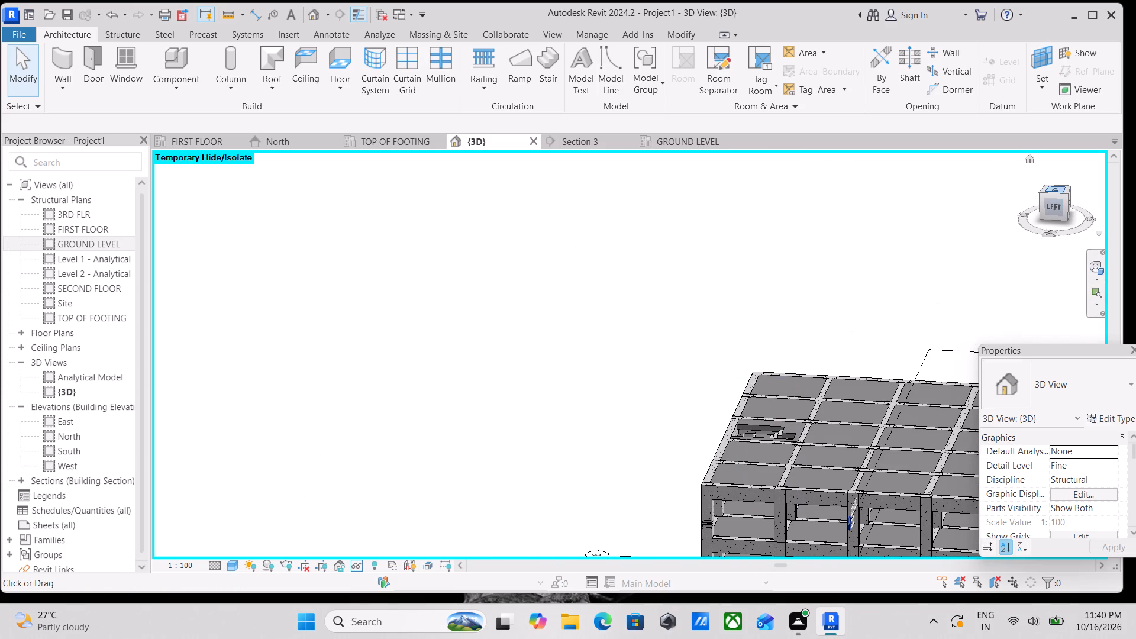
pyautogui.click(1065, 193)
pyautogui.scroll(4, 815, 346)
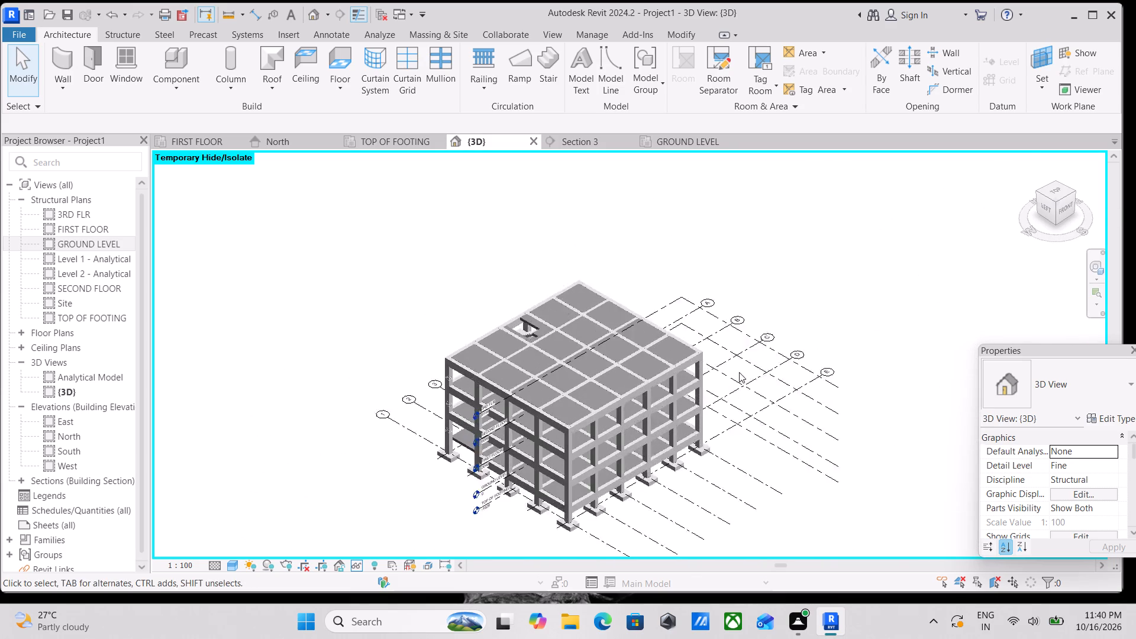
pyautogui.scroll(3, 654, 462)
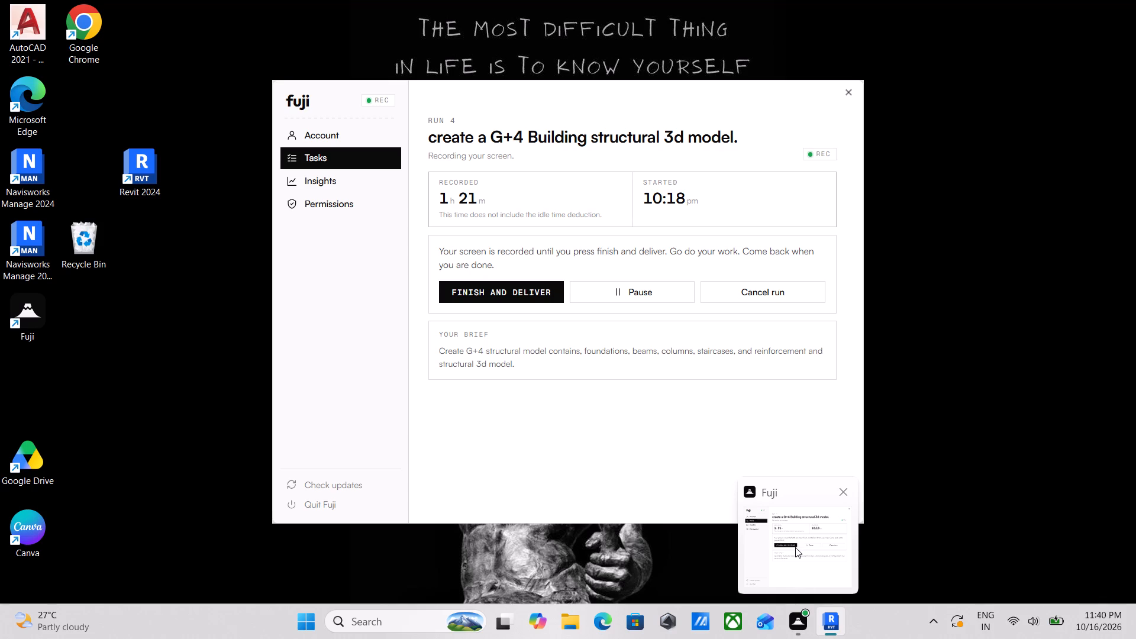
pyautogui.scroll(-2, 788, 418)
pyautogui.moveTo(788, 417); pyautogui.dragTo(803, 344, button='middle')
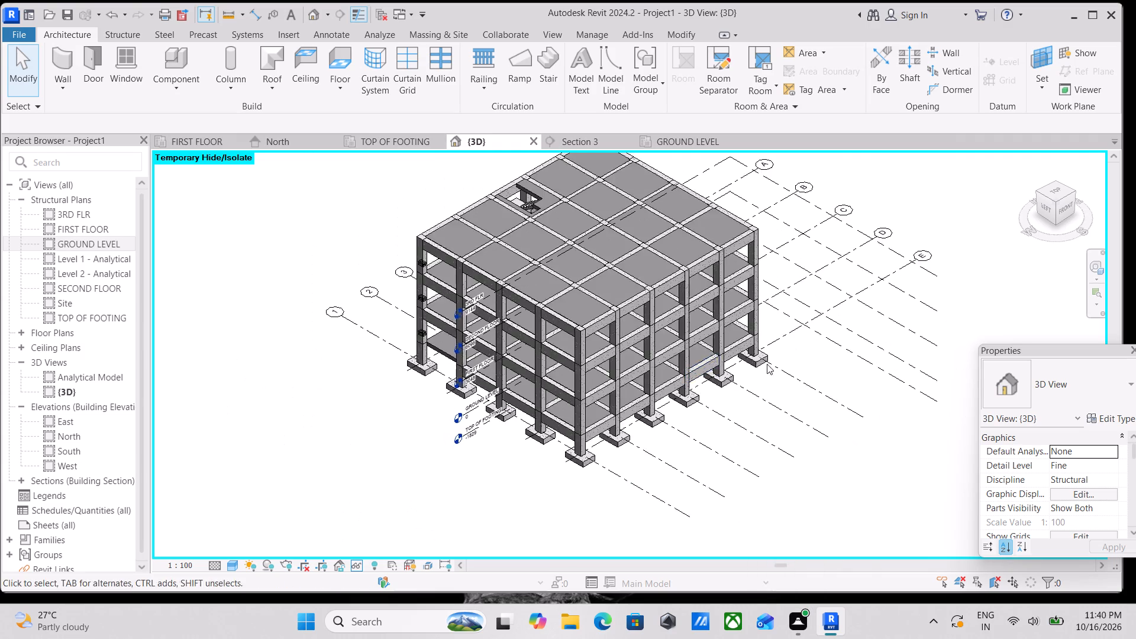
pyautogui.scroll(3, 611, 393)
pyautogui.moveTo(398, 417); pyautogui.dragTo(553, 495, button='middle')
pyautogui.scroll(-1, 634, 421)
pyautogui.moveTo(627, 424); pyautogui.dragTo(545, 453, button='middle')
pyautogui.scroll(1, 593, 436)
# Orient the 3D view level onto the Left–Front corner and frame the whole building.
pyautogui.click(1056, 212)
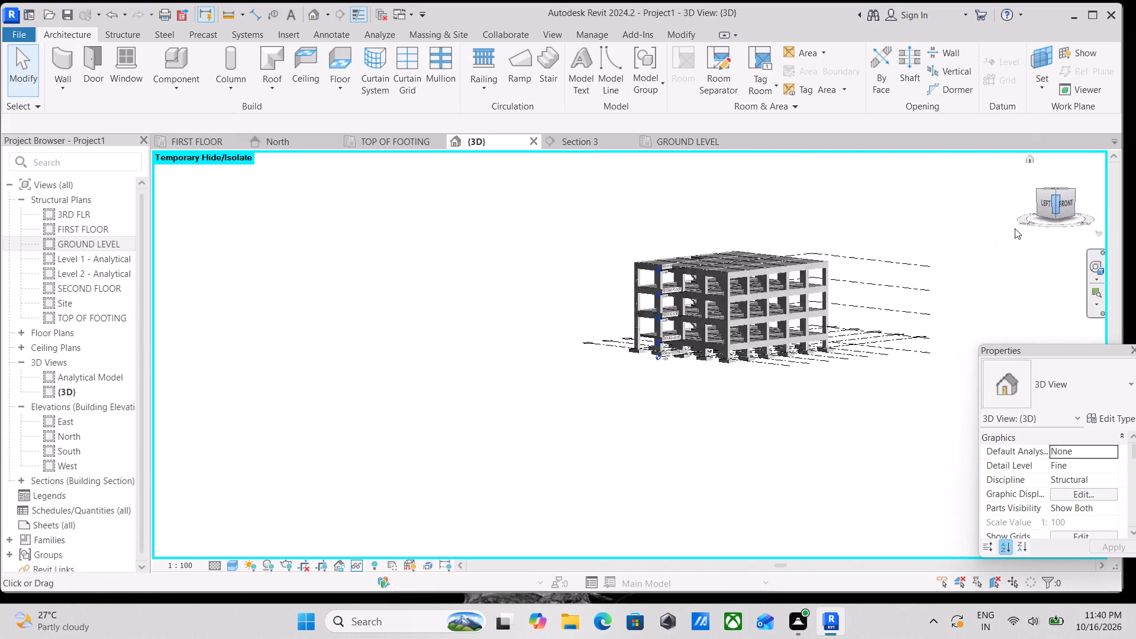
pyautogui.scroll(3, 938, 257)
pyautogui.scroll(2, 748, 335)
pyautogui.moveTo(572, 371); pyautogui.dragTo(730, 395, button='middle')
pyautogui.scroll(3, 698, 405)
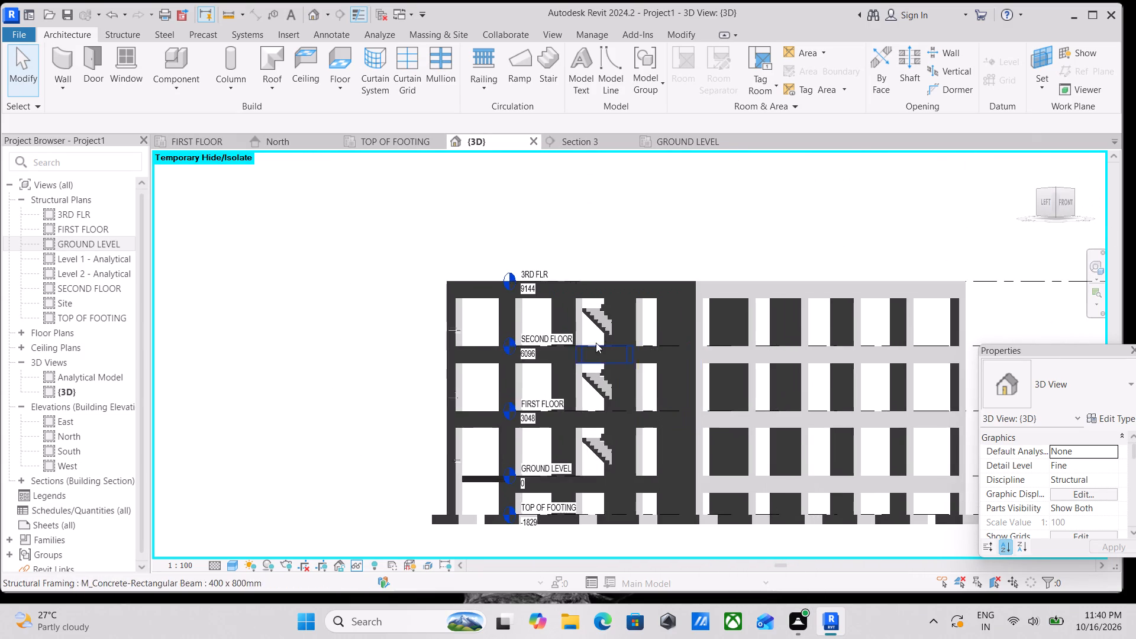
pyautogui.moveTo(596, 343); pyautogui.dragTo(412, 331, button='middle')
pyautogui.scroll(-1, 420, 306)
pyautogui.moveTo(424, 308); pyautogui.dragTo(534, 321, button='middle')
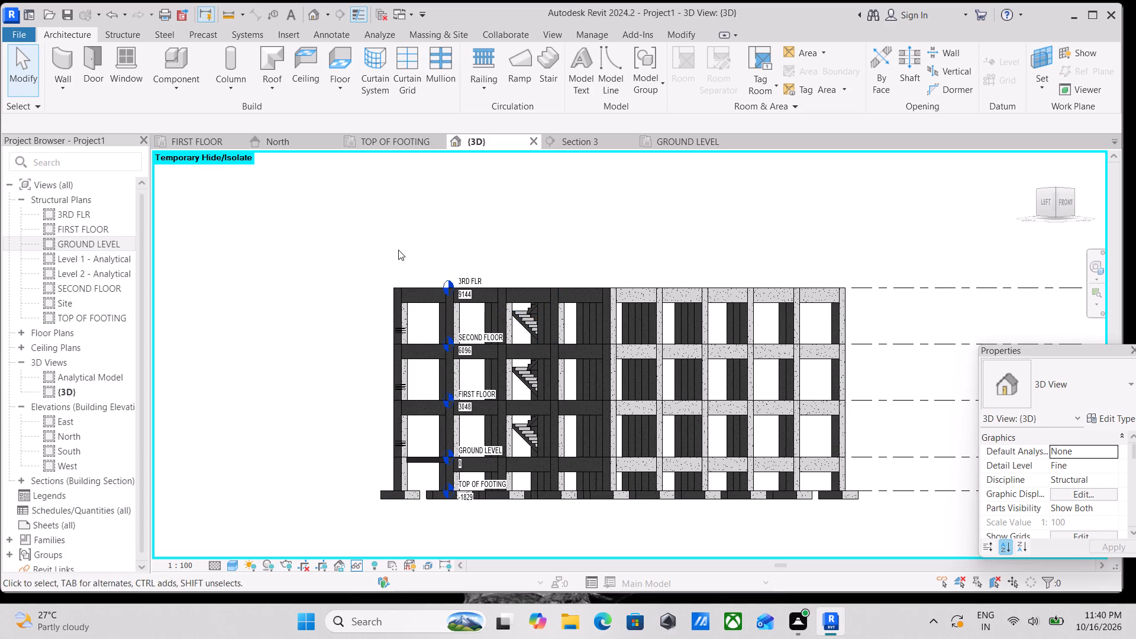
pyautogui.scroll(-1, 398, 250)
pyautogui.moveTo(401, 250); pyautogui.dragTo(550, 231, button='middle')
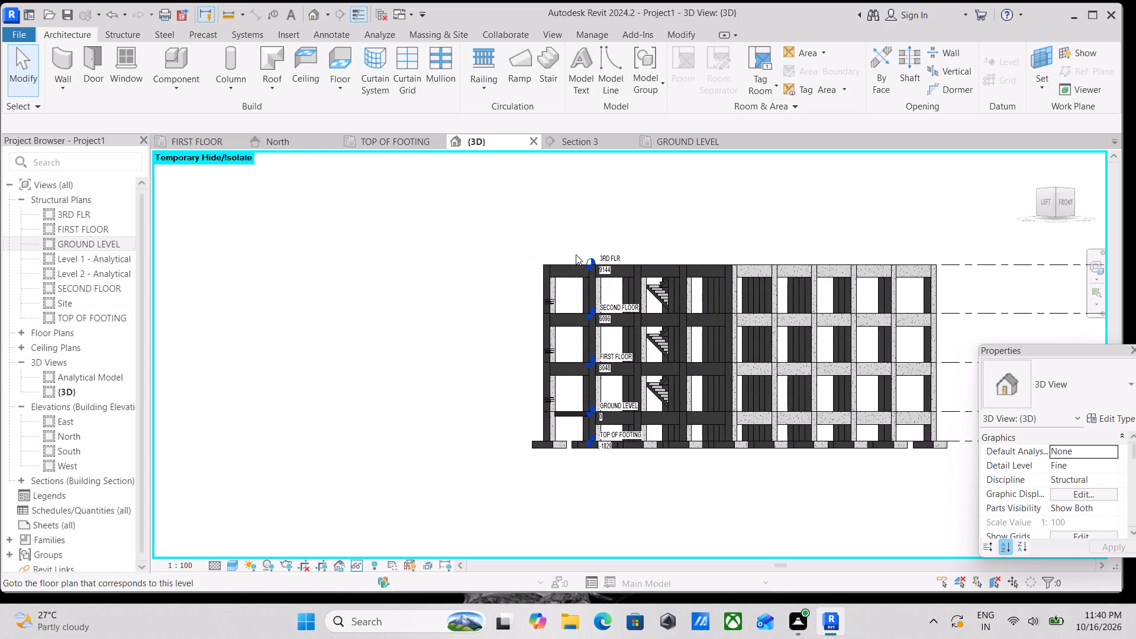
pyautogui.moveTo(576, 254); pyautogui.dragTo(580, 285, button='middle')
# Open the Rendering settings, enable a render region and fit it around the building, about 660 x 390 pixels.
pyautogui.write('rr')
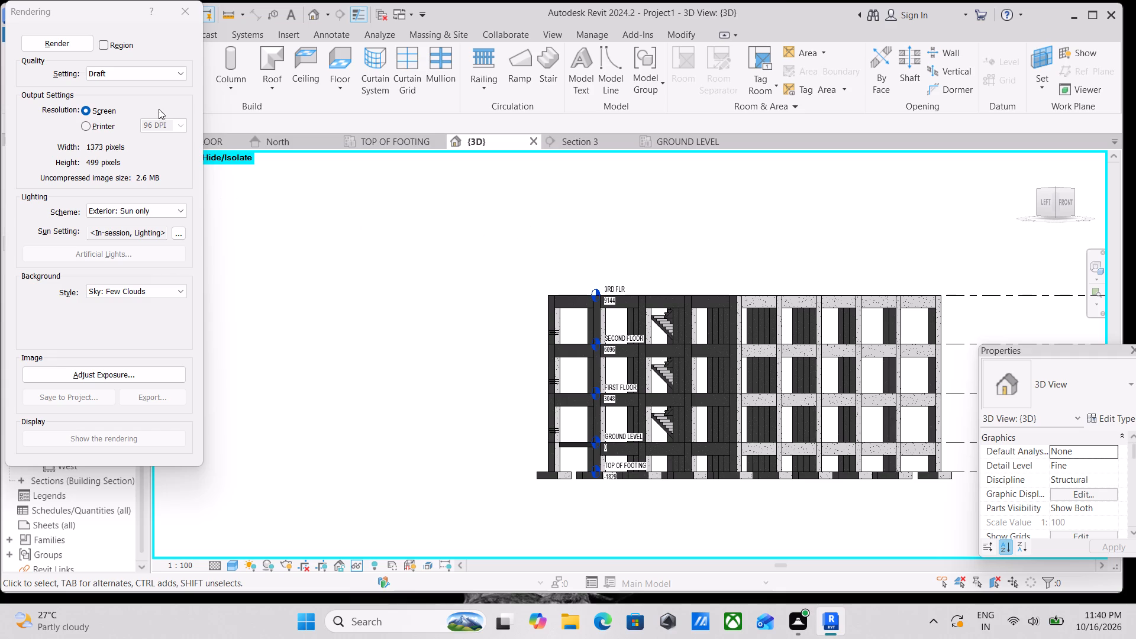
pyautogui.click(102, 44)
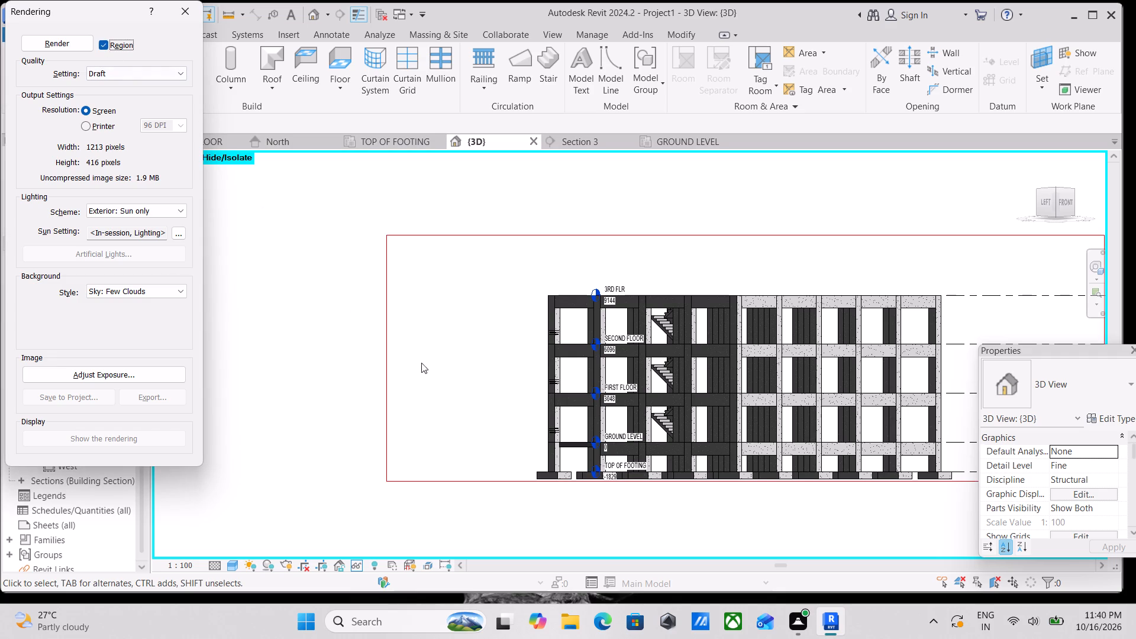
pyautogui.scroll(-3, 693, 291)
pyautogui.moveTo(687, 286); pyautogui.dragTo(618, 249, button='middle')
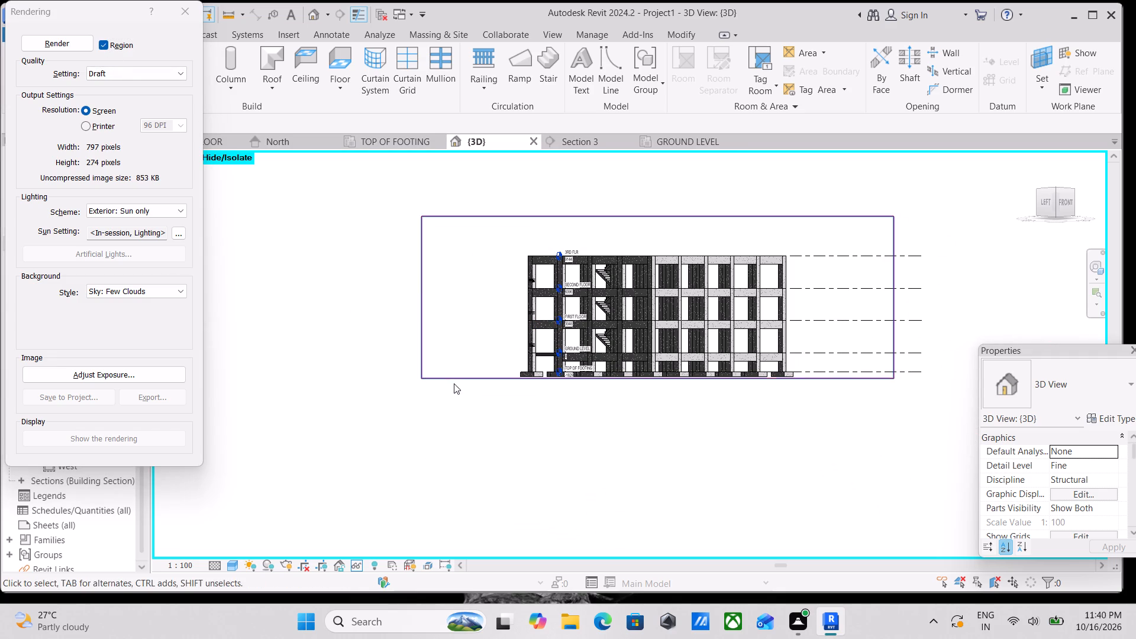
pyautogui.click(455, 379)
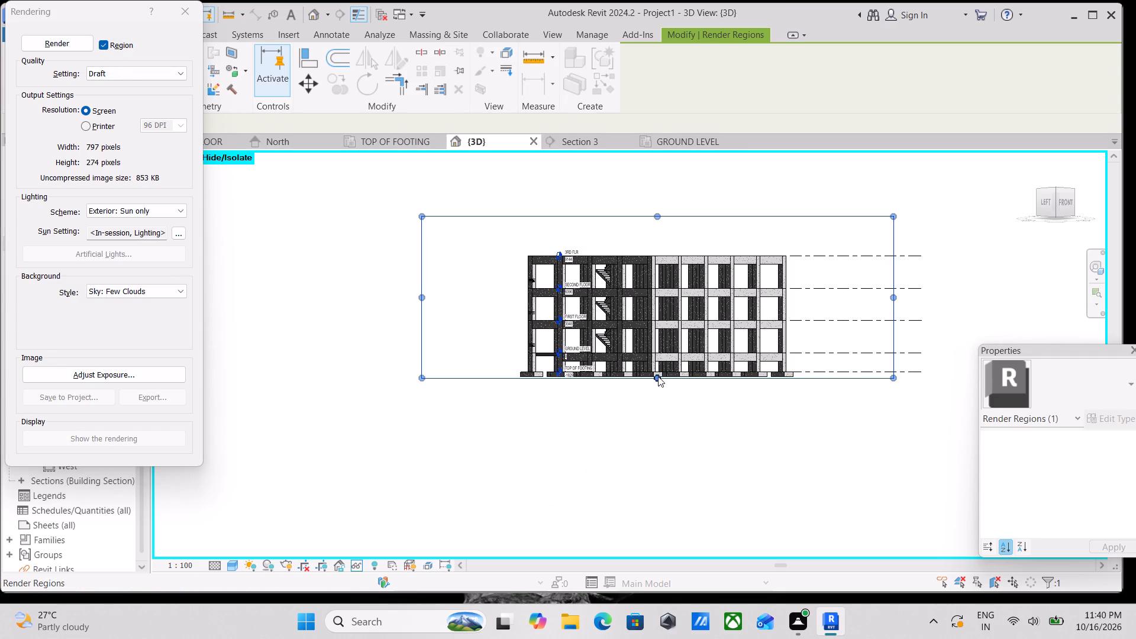
pyautogui.moveTo(658, 376); pyautogui.dragTo(658, 389)
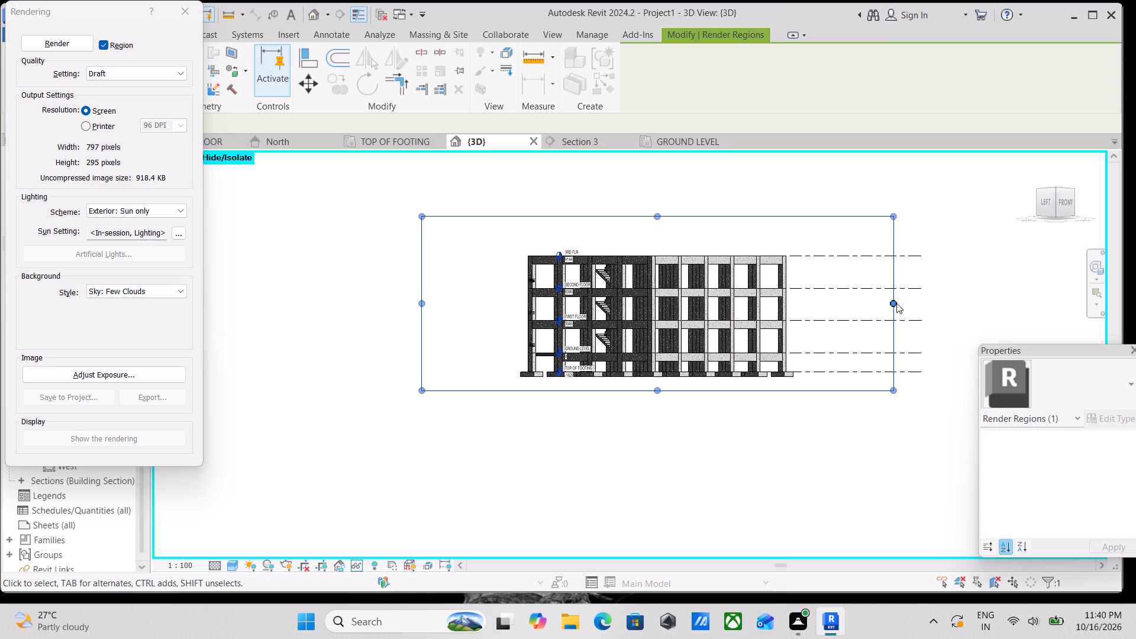
pyautogui.moveTo(892, 304); pyautogui.dragTo(803, 318)
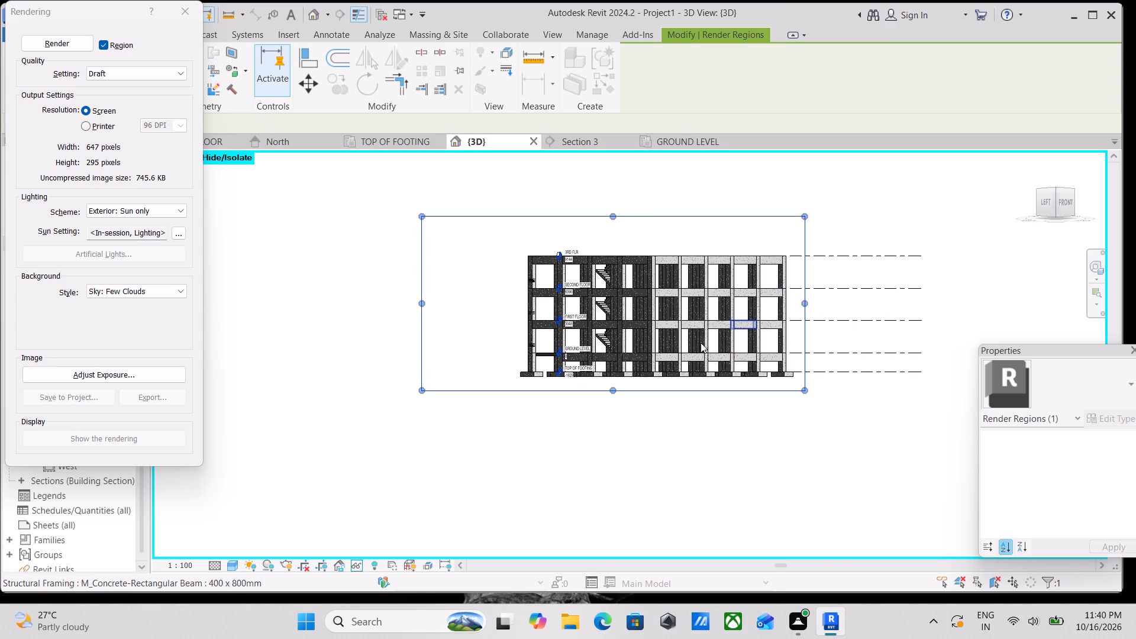
pyautogui.scroll(2, 442, 353)
pyautogui.moveTo(406, 285); pyautogui.dragTo(506, 291)
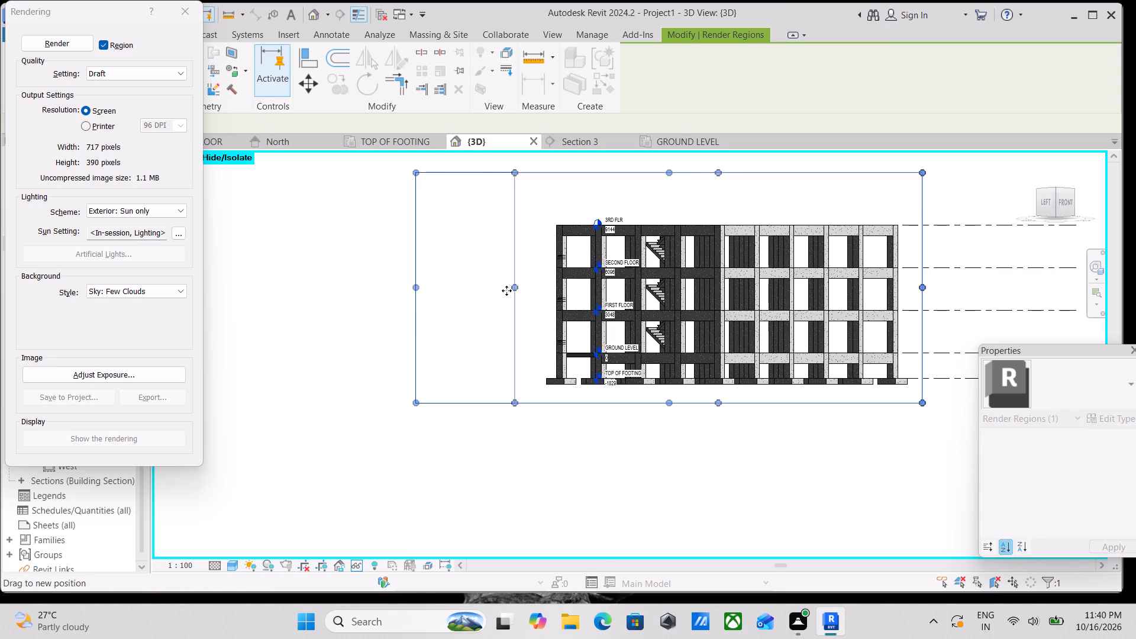
pyautogui.moveTo(506, 291); pyautogui.dragTo(522, 295)
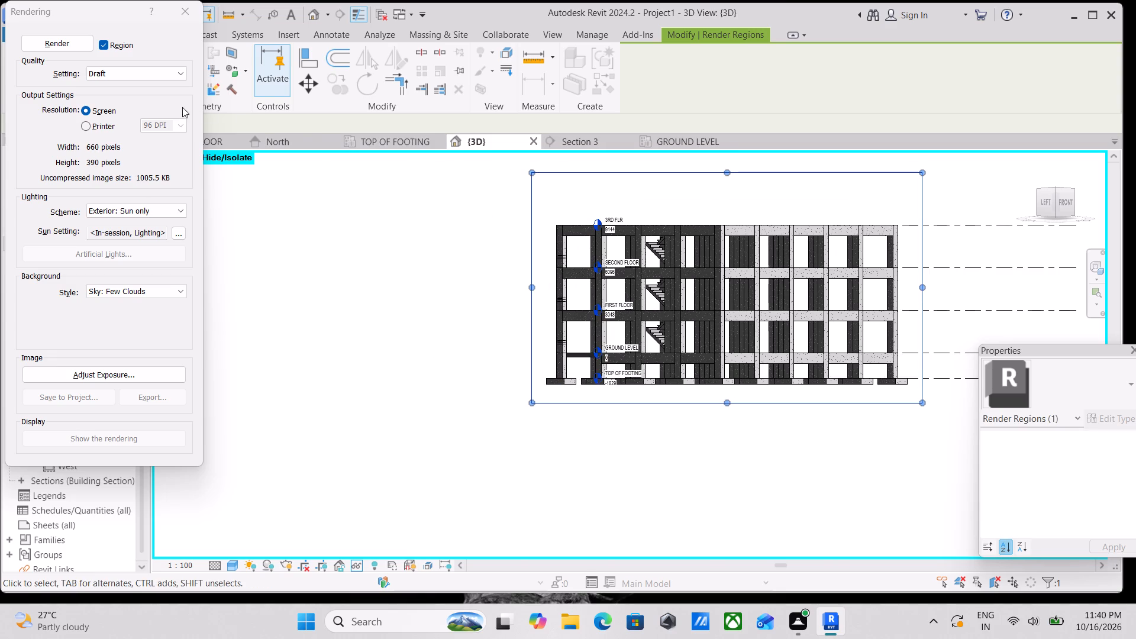
# Render the region of the Left–Front view at Medium quality and close the rendering settings.
pyautogui.click(120, 73)
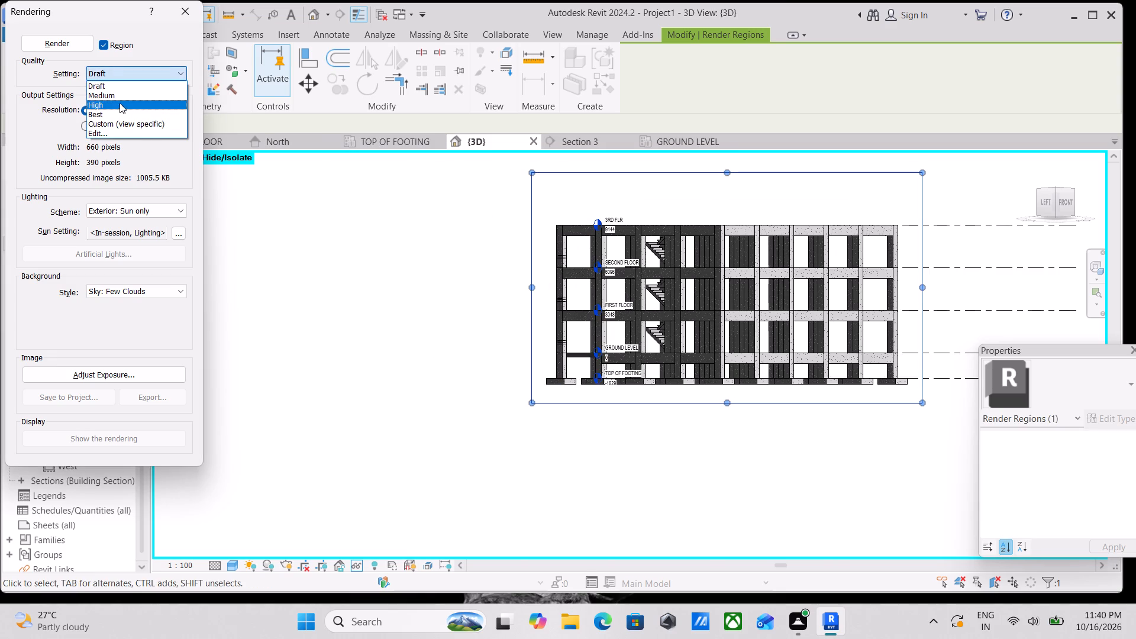
pyautogui.click(120, 96)
pyautogui.click(68, 41)
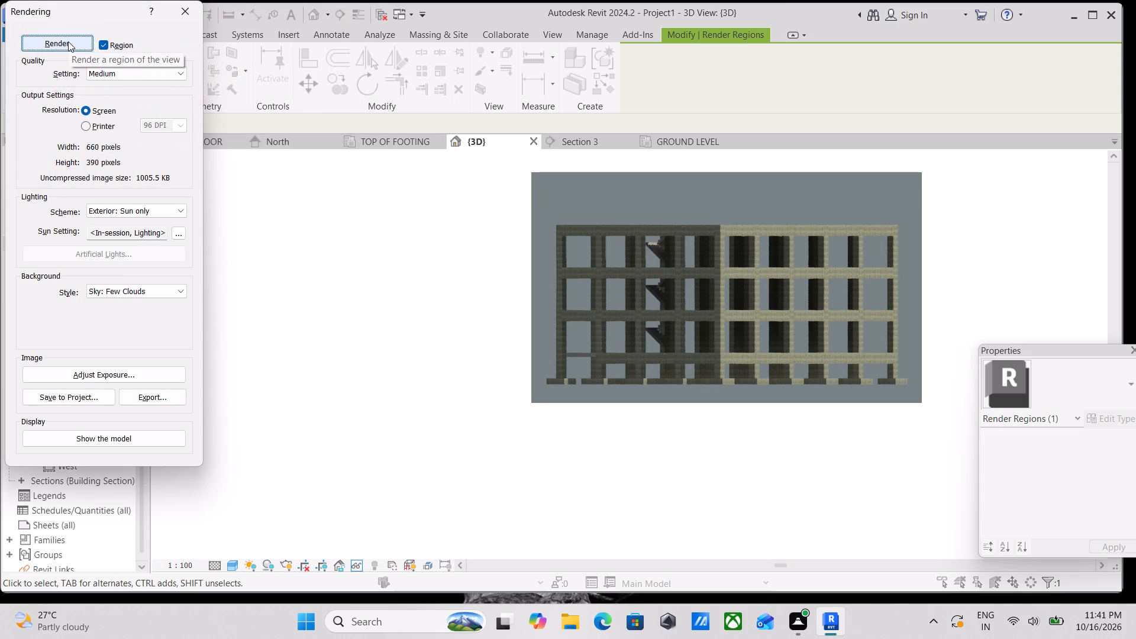
pyautogui.click(196, 11)
# Examine the concrete frame from the top-front, front-right corner and right-side directions.
pyautogui.scroll(2, 518, 331)
pyautogui.moveTo(594, 294); pyautogui.dragTo(583, 292, button='middle')
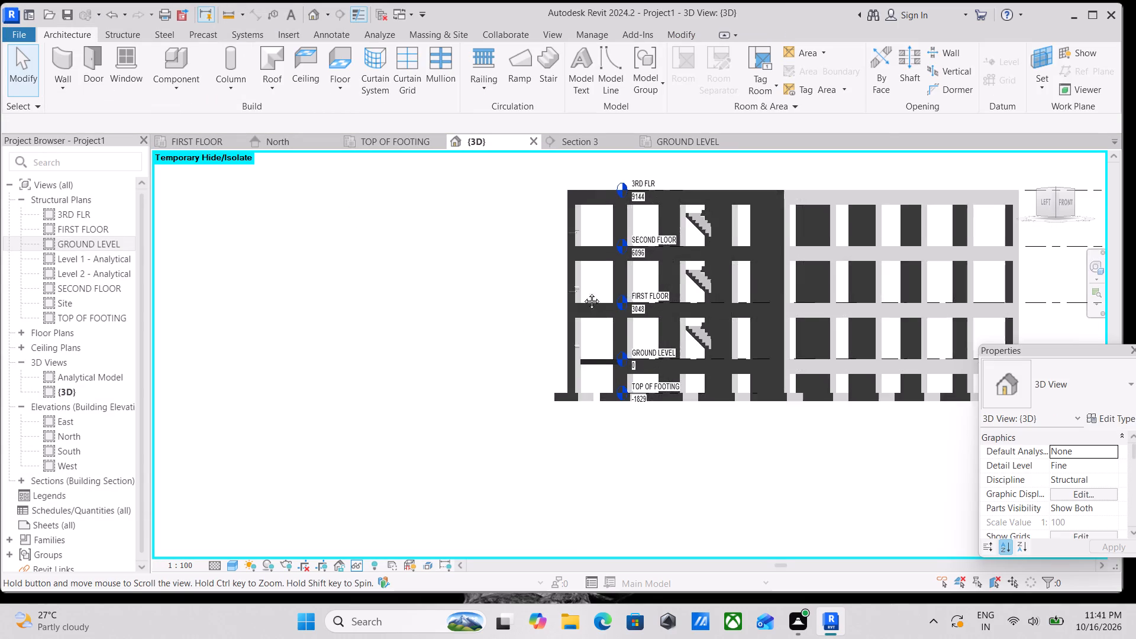
pyautogui.moveTo(583, 292); pyautogui.dragTo(440, 322, button='middle')
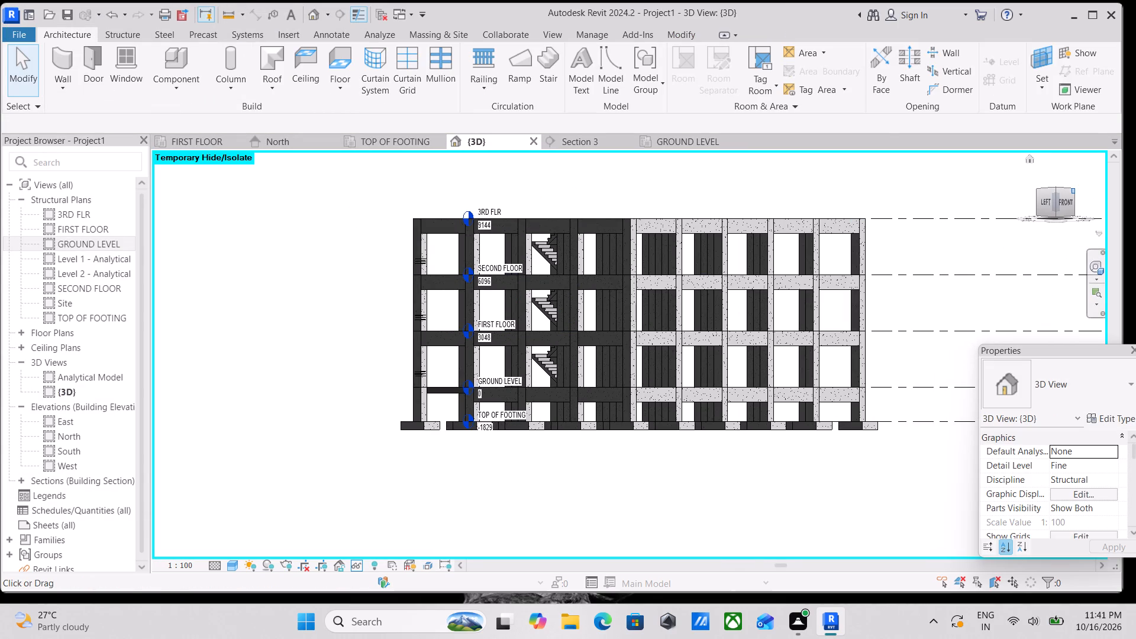
pyautogui.click(1066, 191)
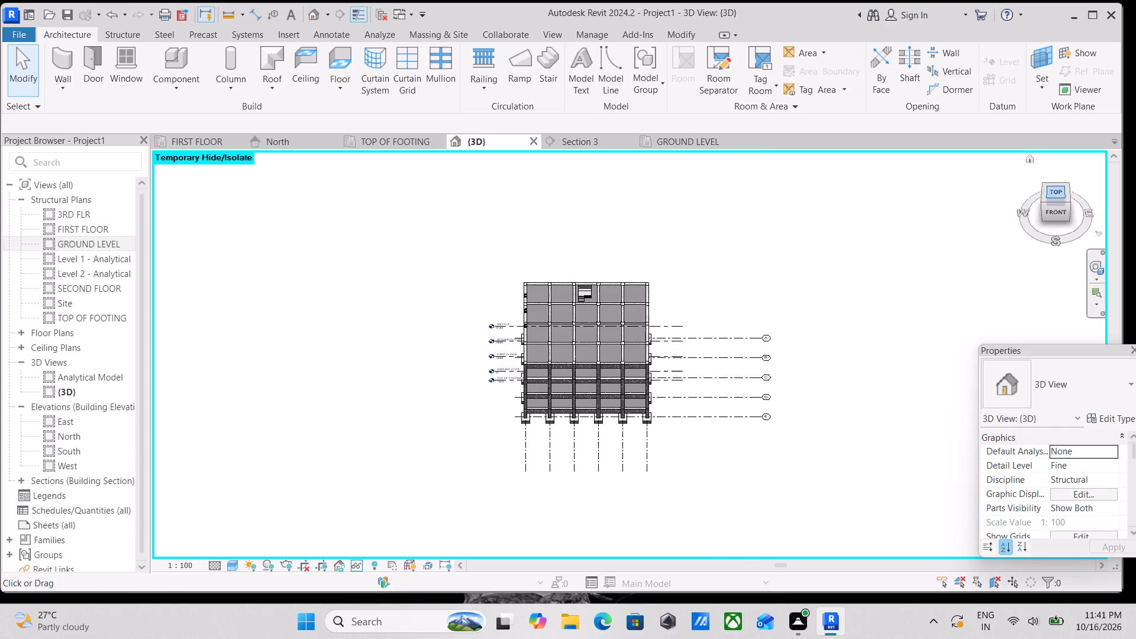
pyautogui.scroll(8, 968, 302)
pyautogui.moveTo(419, 359); pyautogui.dragTo(556, 447, button='middle')
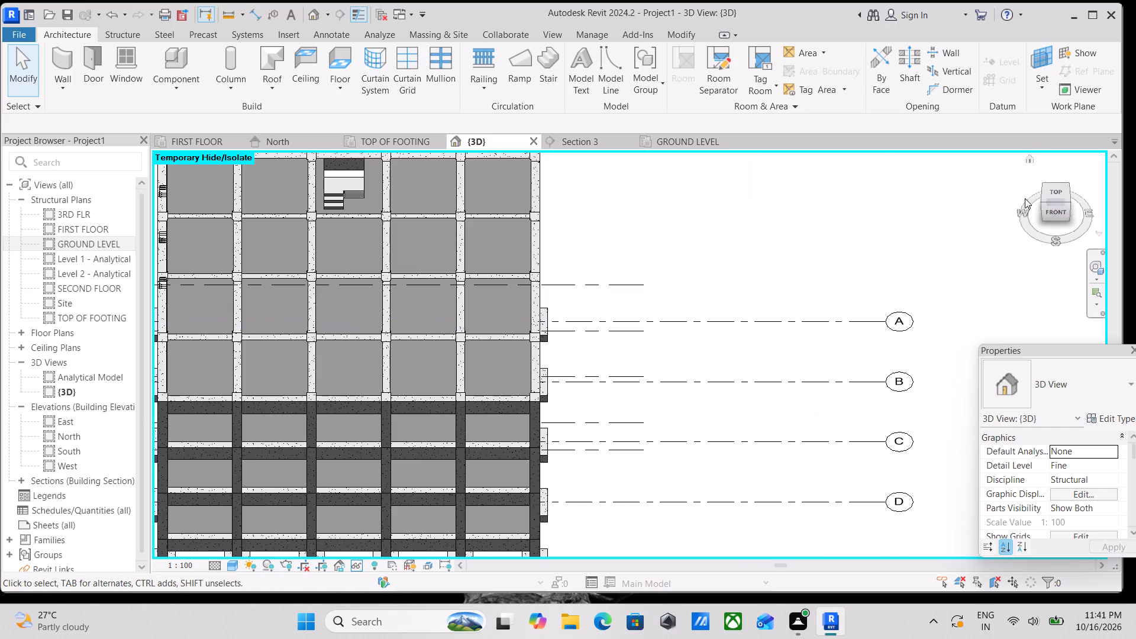
pyautogui.click(1070, 205)
pyautogui.scroll(5, 774, 353)
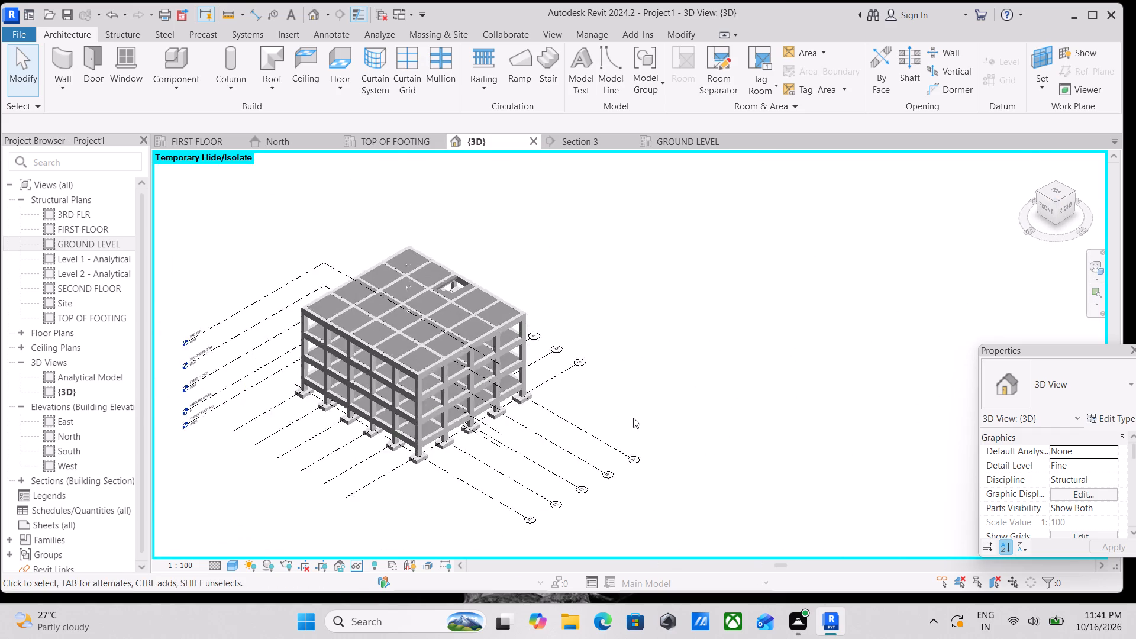
pyautogui.scroll(3, 344, 411)
pyautogui.scroll(2, 485, 371)
pyautogui.middleClick(488, 366)
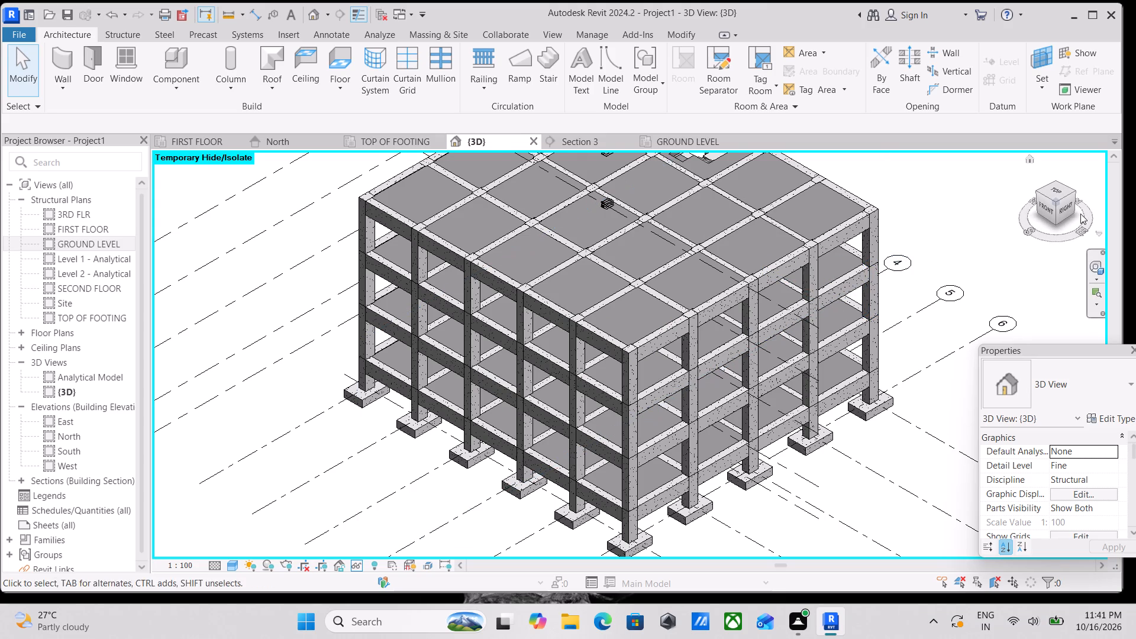
pyautogui.click(1059, 215)
pyautogui.scroll(4, 790, 398)
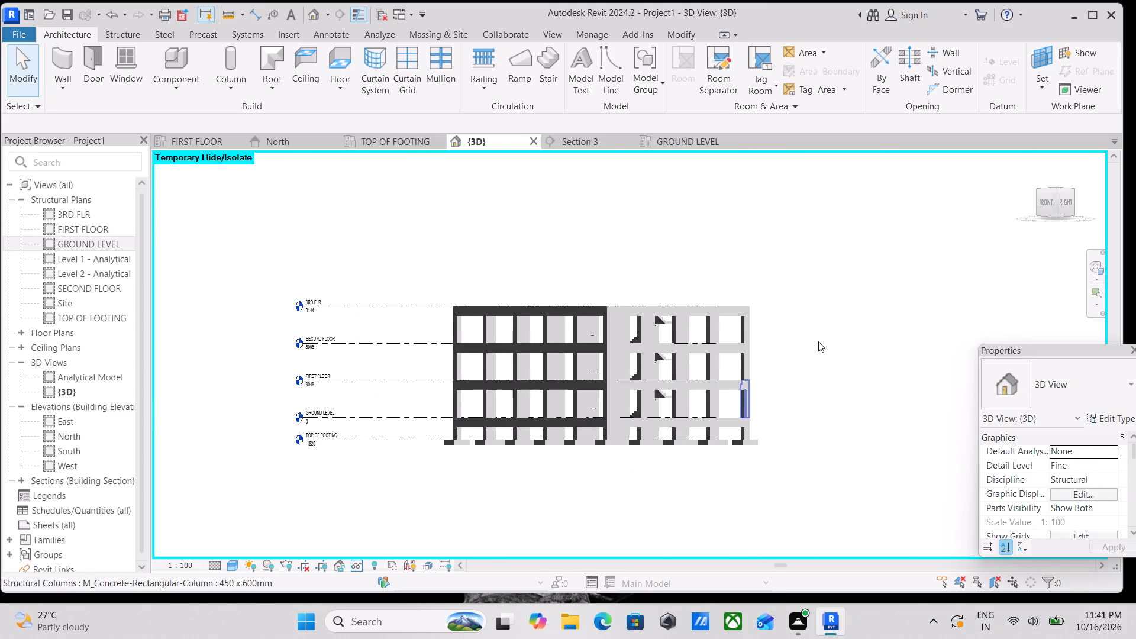
pyautogui.click(1070, 200)
pyautogui.scroll(2, 795, 348)
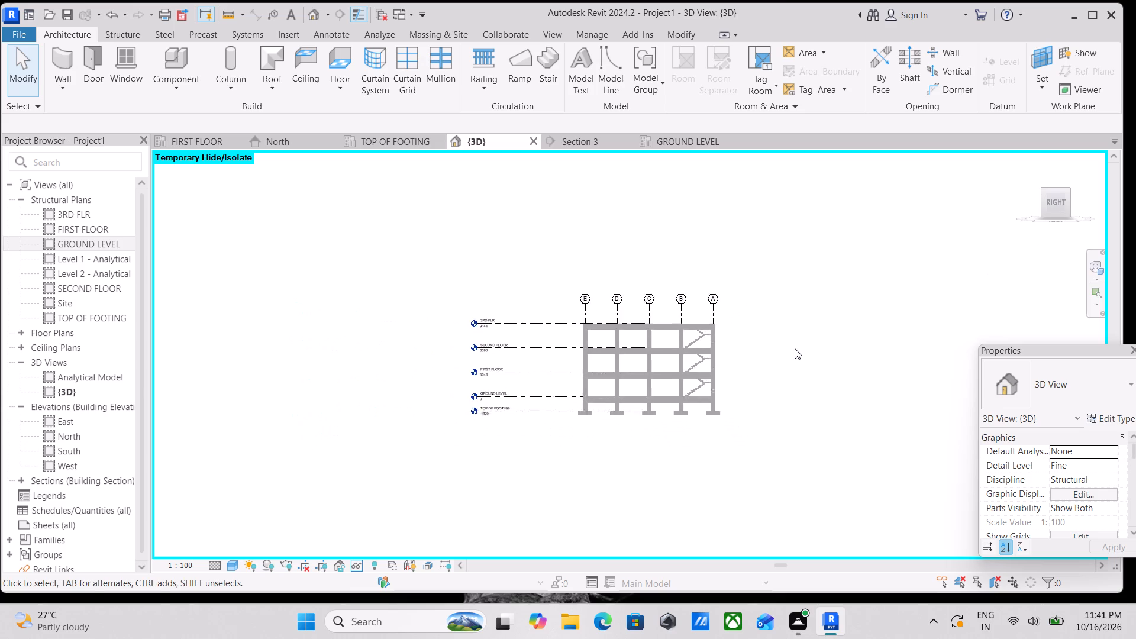
pyautogui.scroll(-1, 689, 347)
pyautogui.keyDown('shift'); pyautogui.moveTo(653, 347); pyautogui.dragTo(655, 441, button='middle'); pyautogui.keyUp('shift')
# Orient the 3D view to the top Right–Back corner and frame the whole building.
pyautogui.click(1067, 193)
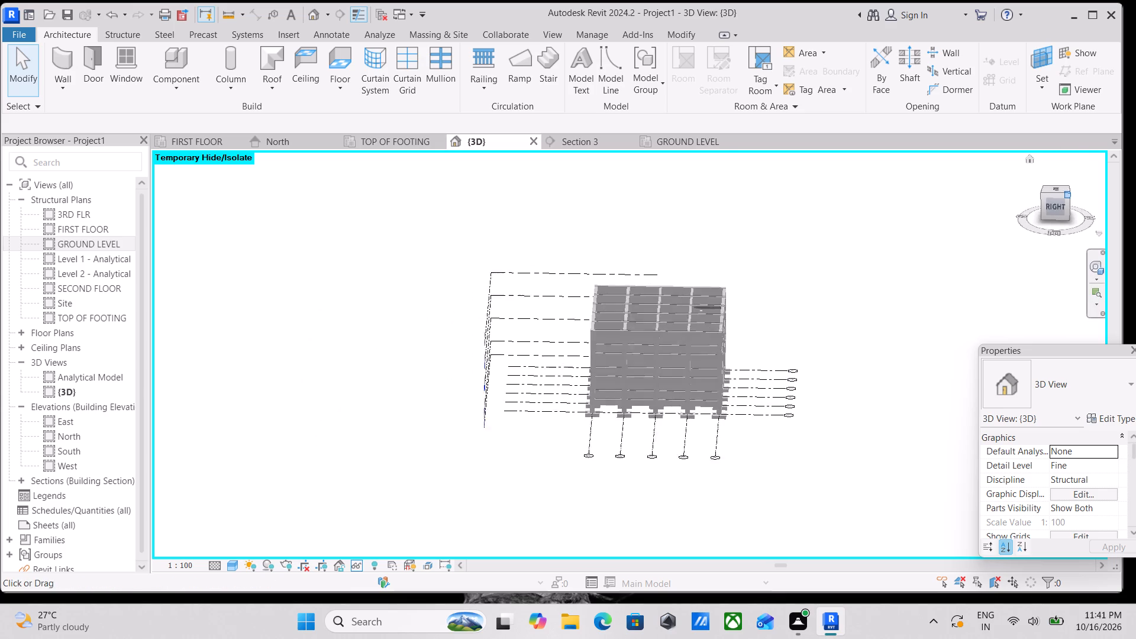
pyautogui.scroll(4, 824, 363)
pyautogui.scroll(2, 670, 437)
pyautogui.moveTo(757, 396); pyautogui.dragTo(636, 376, button='middle')
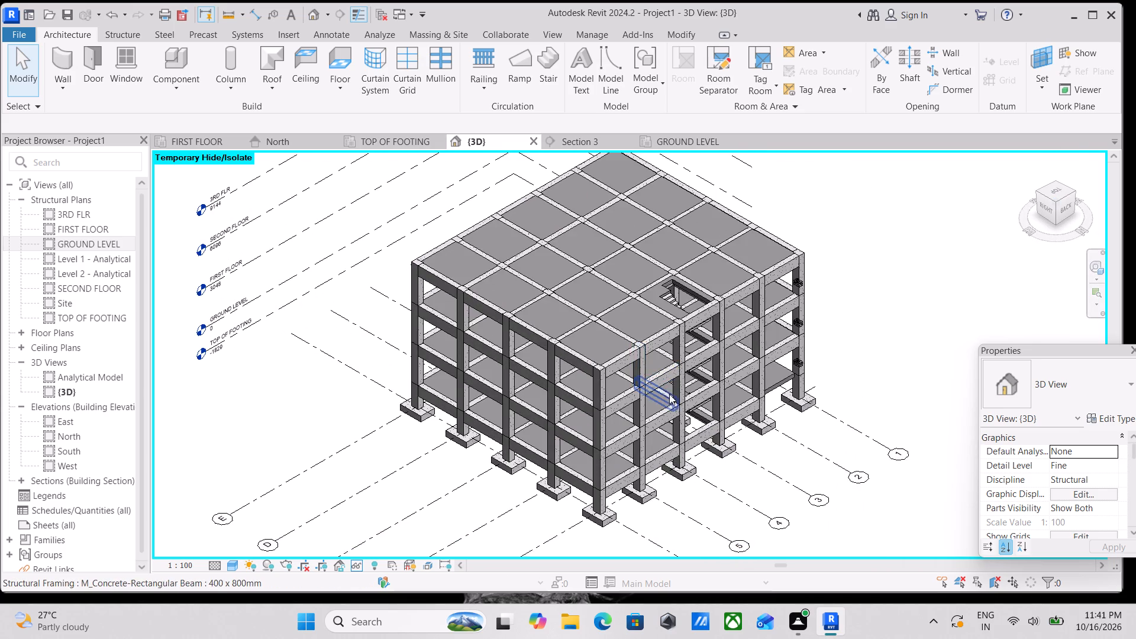
pyautogui.moveTo(669, 389); pyautogui.dragTo(656, 358, button='middle')
pyautogui.scroll(-1, 656, 357)
pyautogui.scroll(-1, 766, 234)
pyautogui.moveTo(757, 234); pyautogui.dragTo(762, 262, button='middle')
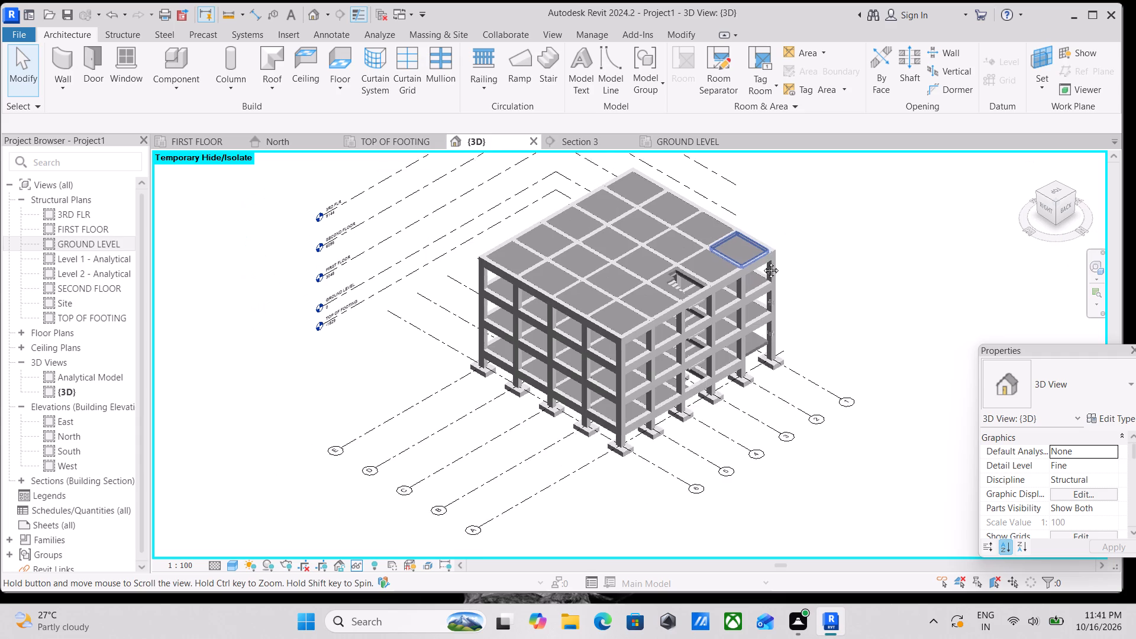
pyautogui.moveTo(762, 262); pyautogui.dragTo(764, 264, button='middle')
# Reopen the Rendering settings and resize the render region to enclose the whole building, about 584 x 532 pixels.
pyautogui.write('rr')
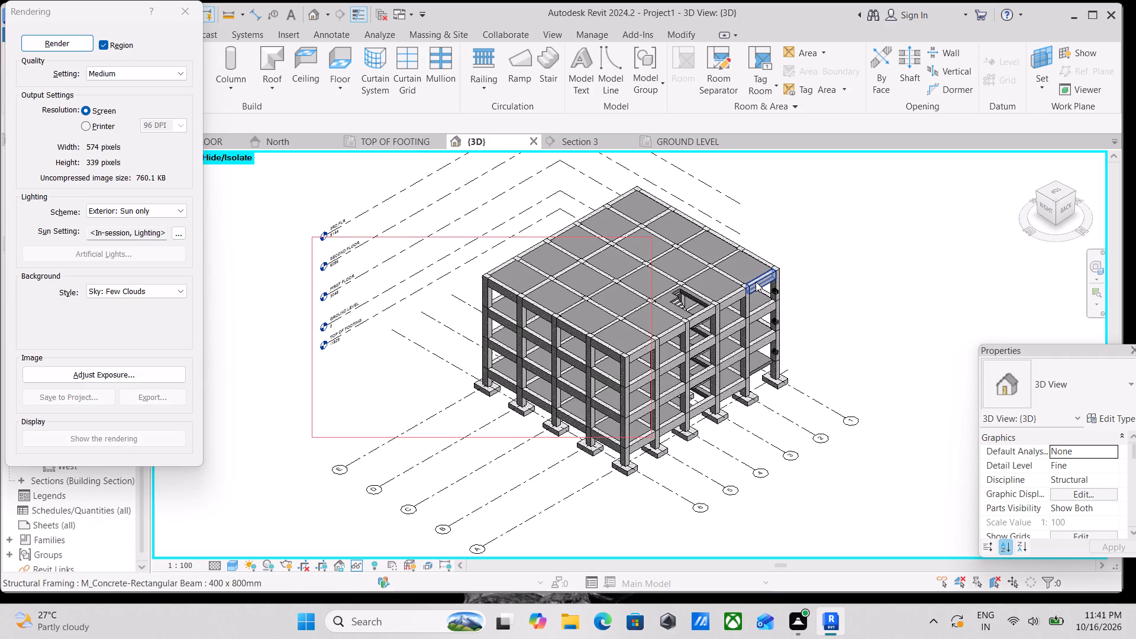
pyautogui.click(650, 289)
pyautogui.moveTo(653, 334); pyautogui.dragTo(820, 338)
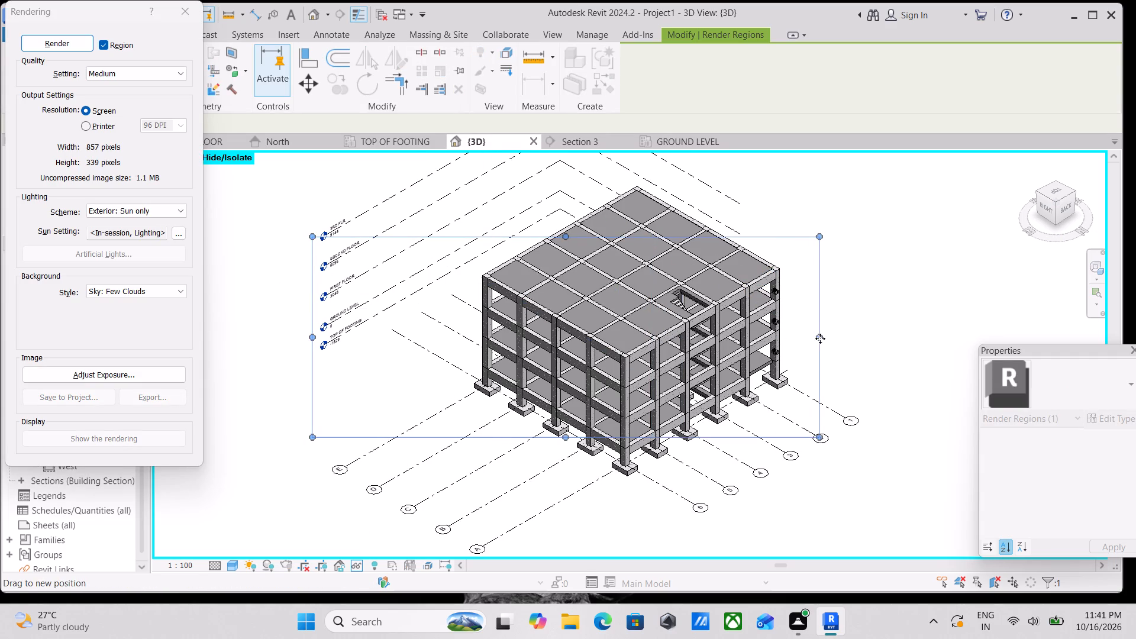
pyautogui.moveTo(820, 338); pyautogui.dragTo(843, 338)
pyautogui.moveTo(572, 429); pyautogui.dragTo(605, 496)
pyautogui.moveTo(567, 236); pyautogui.dragTo(596, 174)
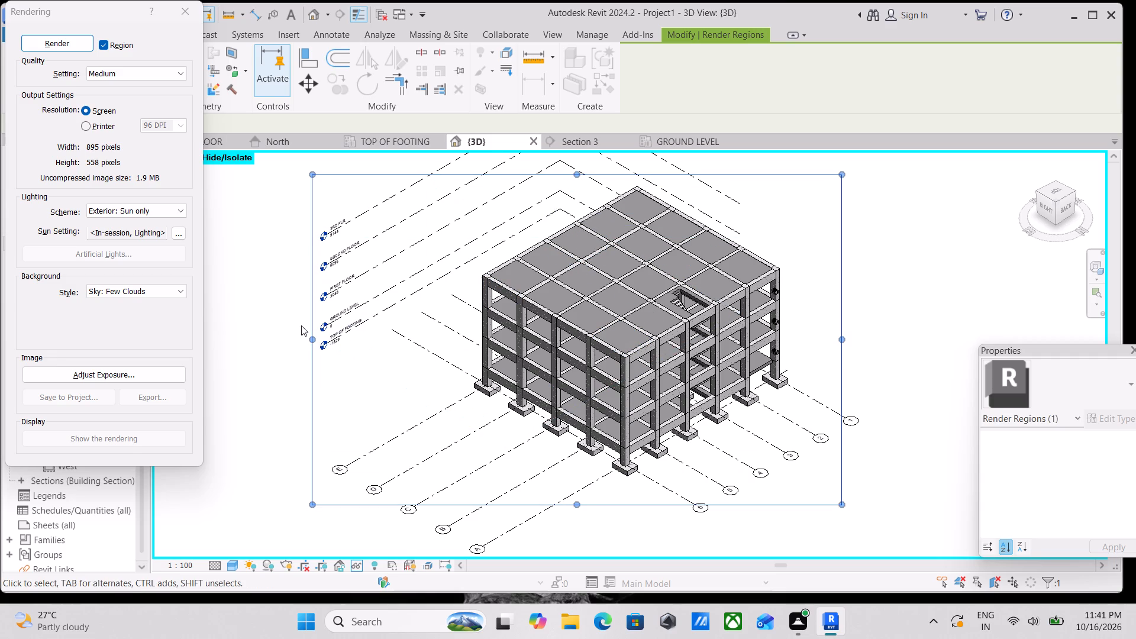
pyautogui.moveTo(309, 337); pyautogui.dragTo(463, 341)
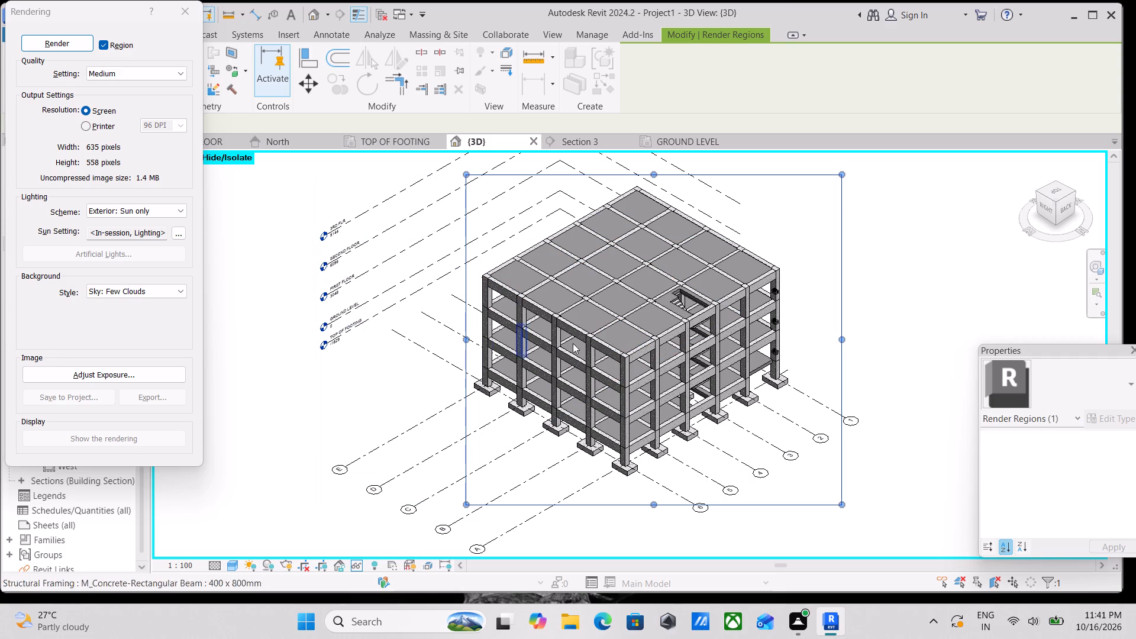
pyautogui.moveTo(838, 339); pyautogui.dragTo(812, 337)
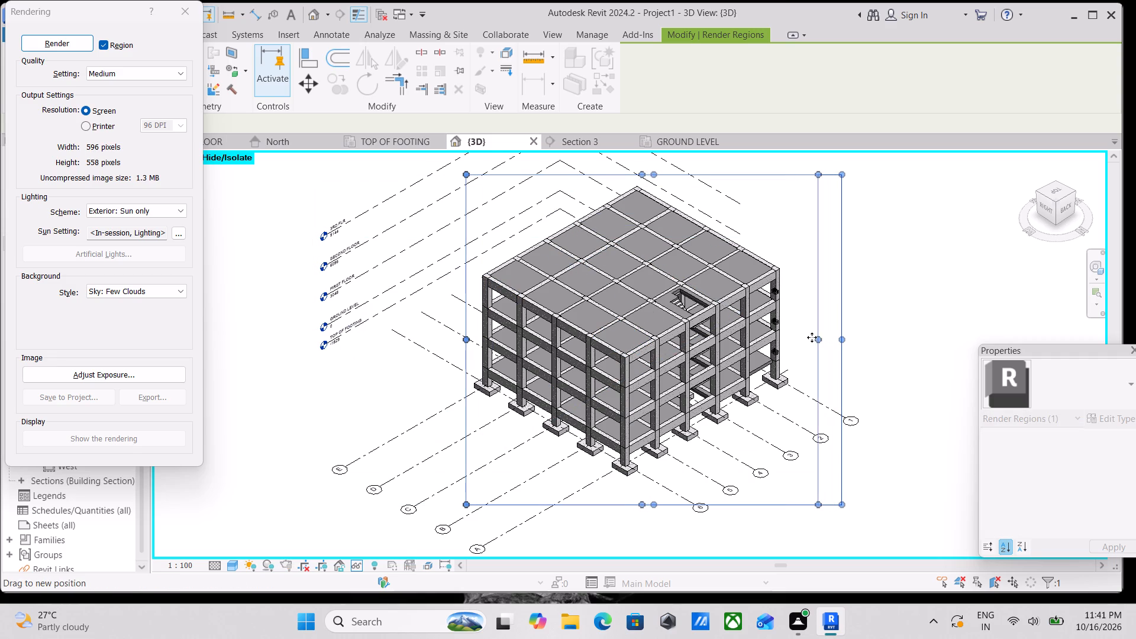
pyautogui.moveTo(812, 337); pyautogui.dragTo(808, 335)
pyautogui.moveTo(637, 502); pyautogui.dragTo(630, 491)
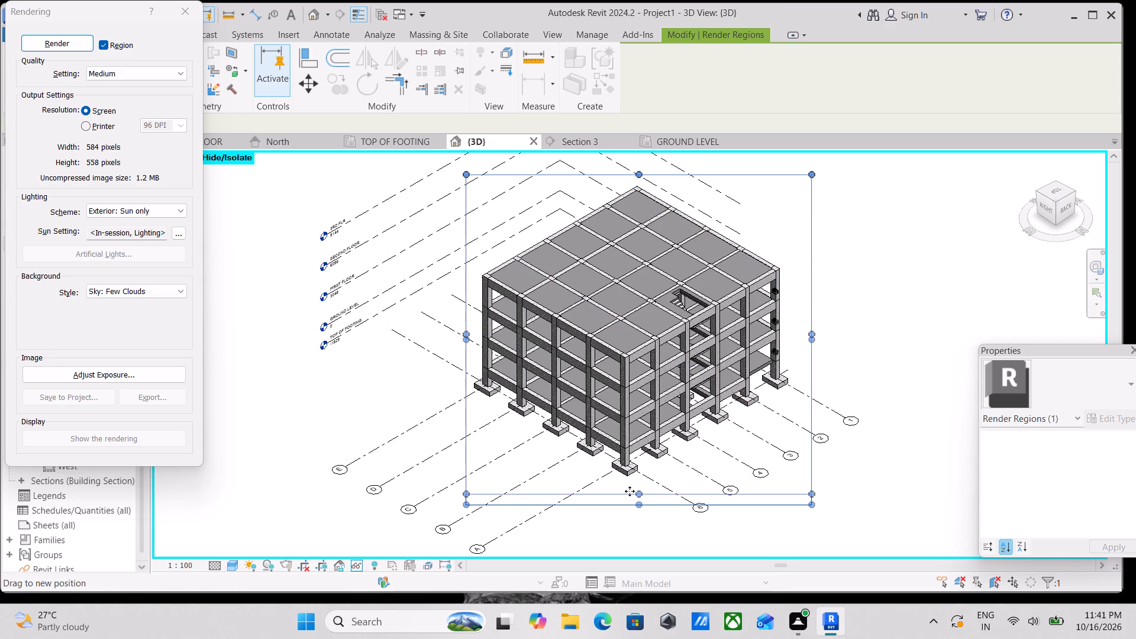
pyautogui.moveTo(630, 491); pyautogui.dragTo(629, 486)
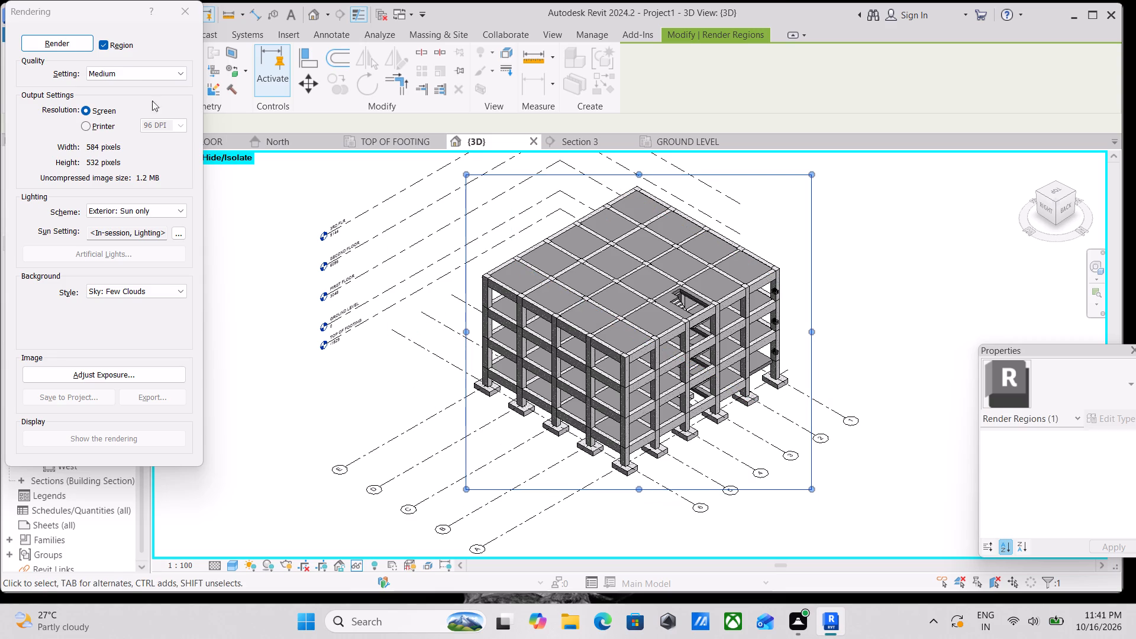
# Render the region of the Right–Back isometric view at Medium quality.
pyautogui.click(56, 38)
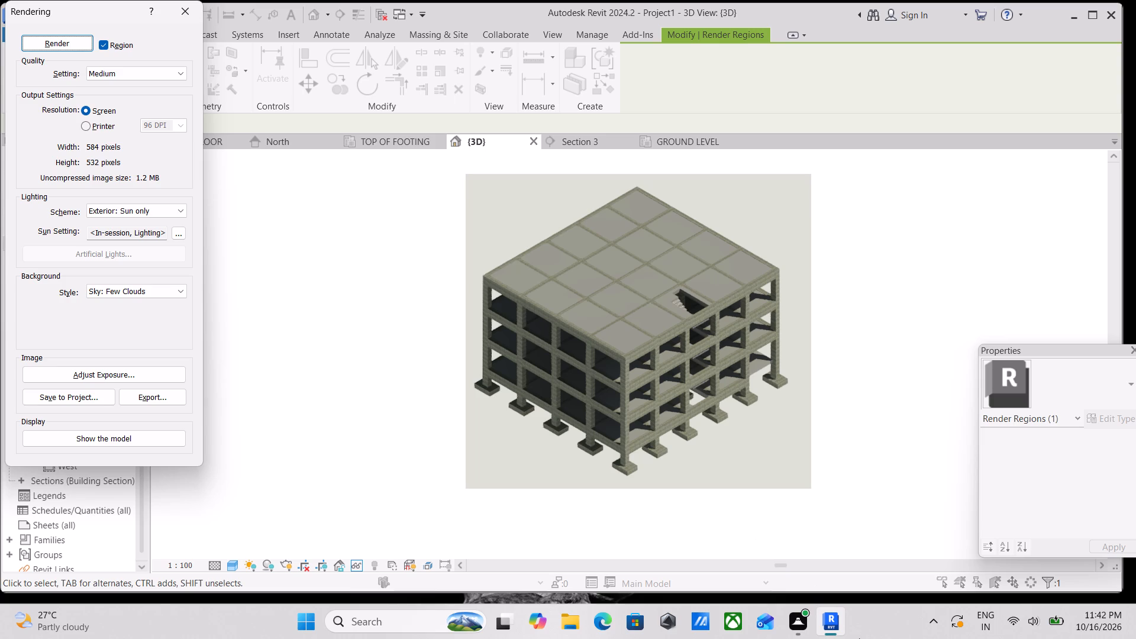
# Capture a rectangular screenshot of the rendered building image with Snipping Tool, then close the rendering settings.
pyautogui.press('shift+super+s')
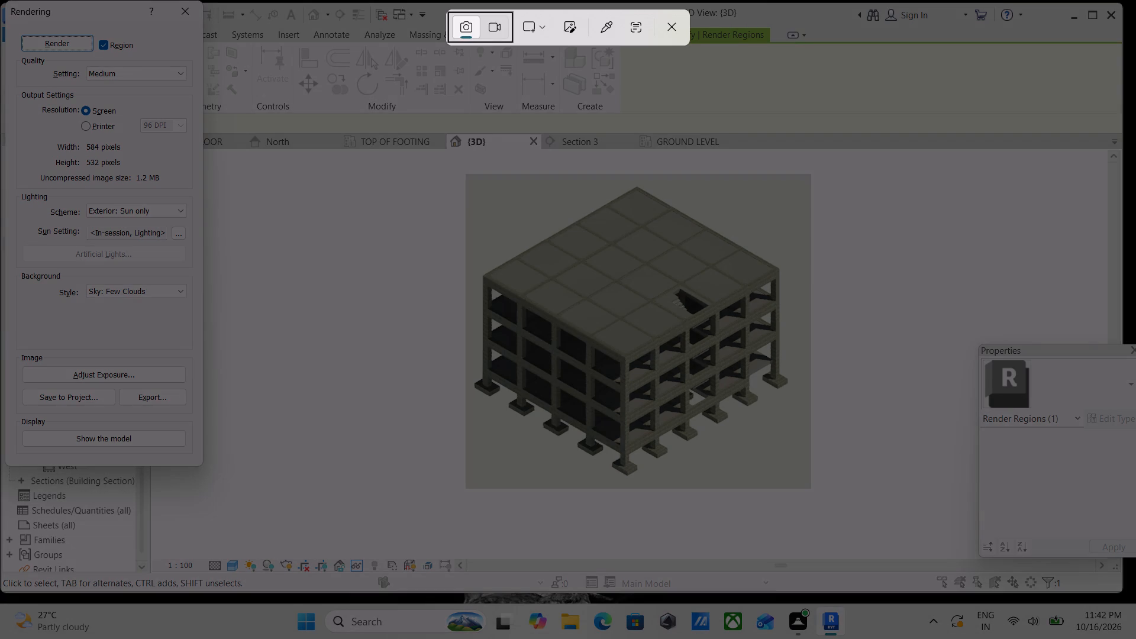
pyautogui.moveTo(469, 176); pyautogui.dragTo(546, 279)
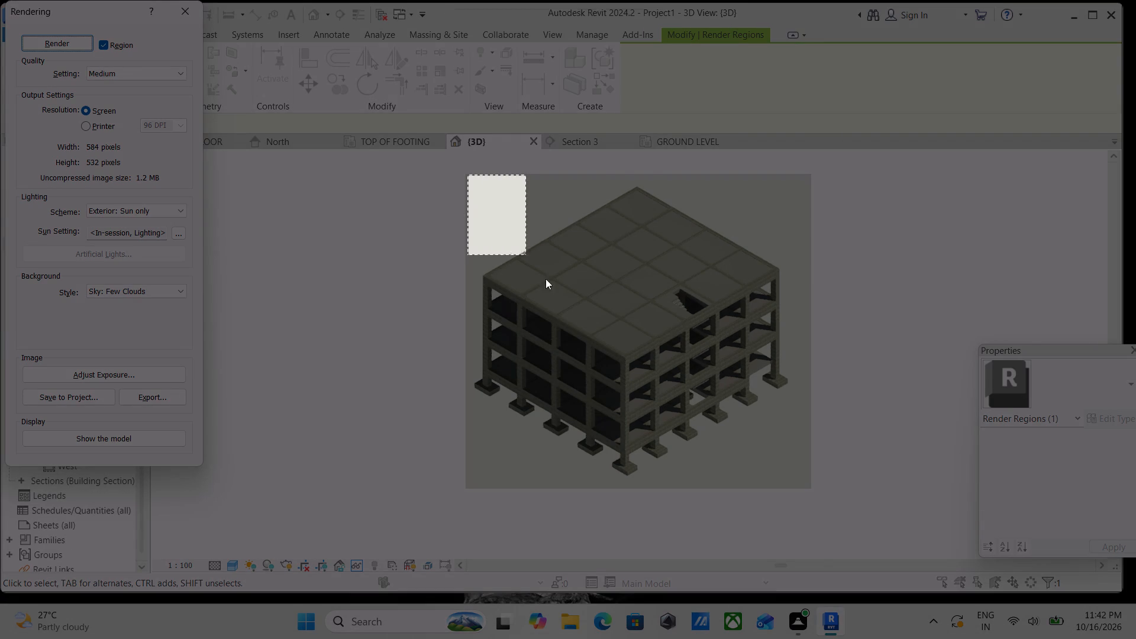
pyautogui.moveTo(546, 279); pyautogui.dragTo(811, 470)
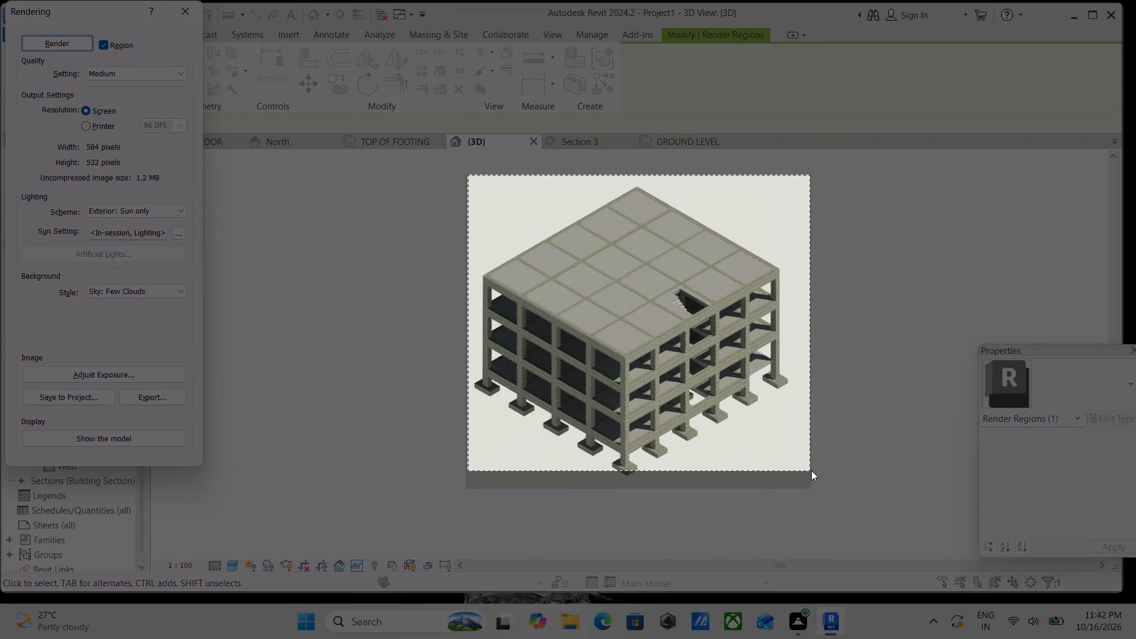
pyautogui.moveTo(811, 470); pyautogui.dragTo(804, 480)
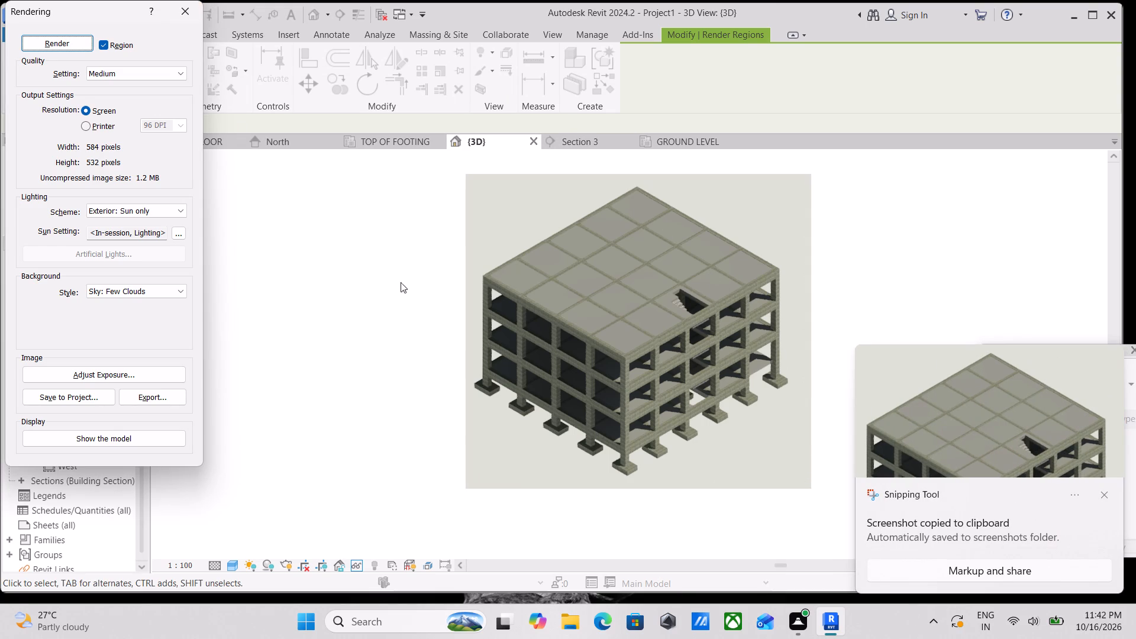
pyautogui.click(180, 9)
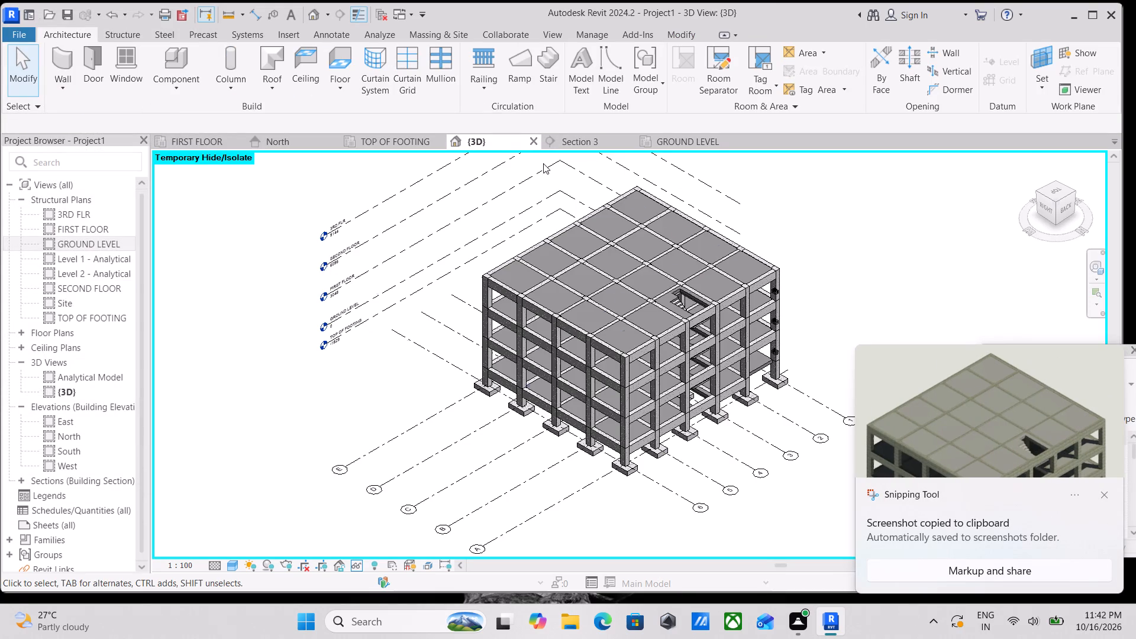
# Orient the 3D view to face the Back side of the building.
pyautogui.click(1063, 204)
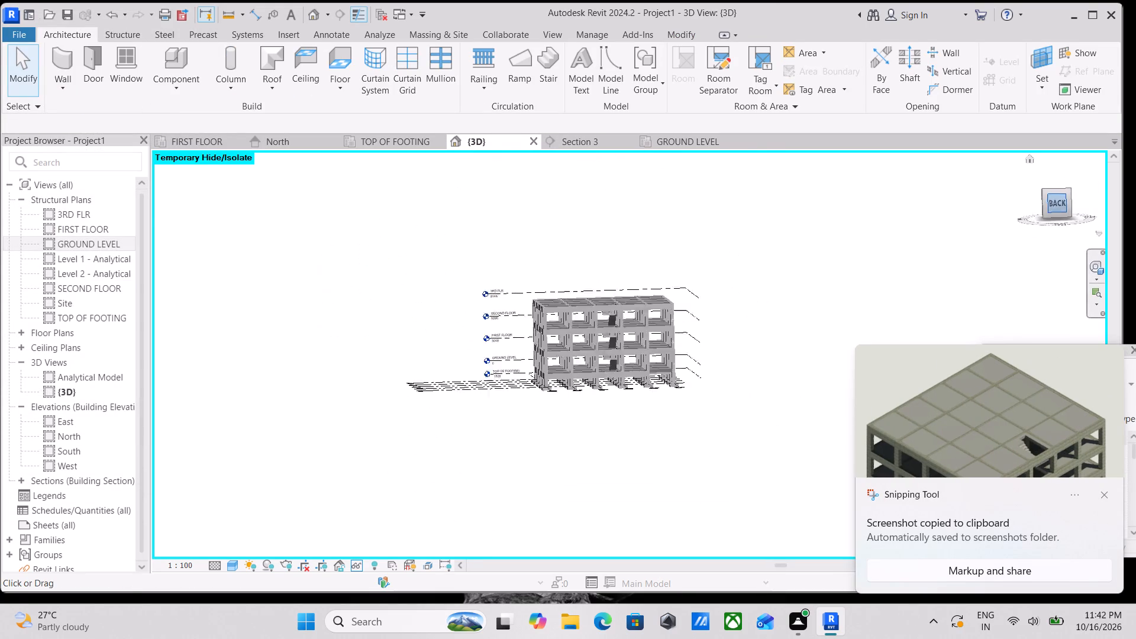
pyautogui.scroll(2, 556, 266)
pyautogui.moveTo(556, 270); pyautogui.dragTo(434, 306, button='middle')
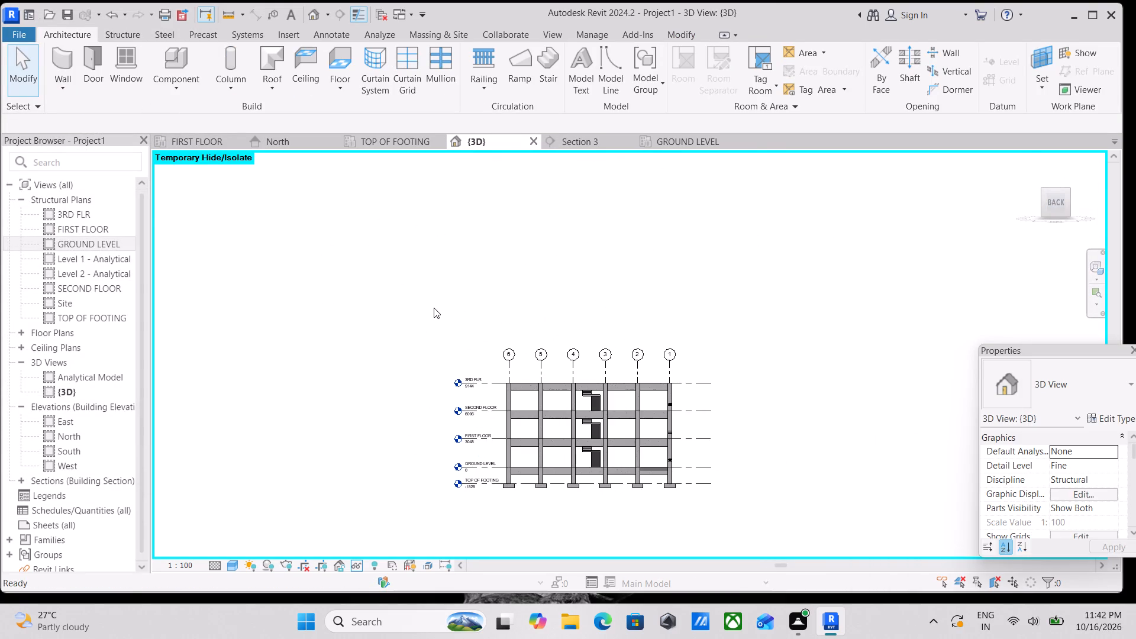
# Reopen the Rendering settings and tighten the render region around the Back view of the frame, to about 411 x 243 pixels.
pyautogui.write('rr')
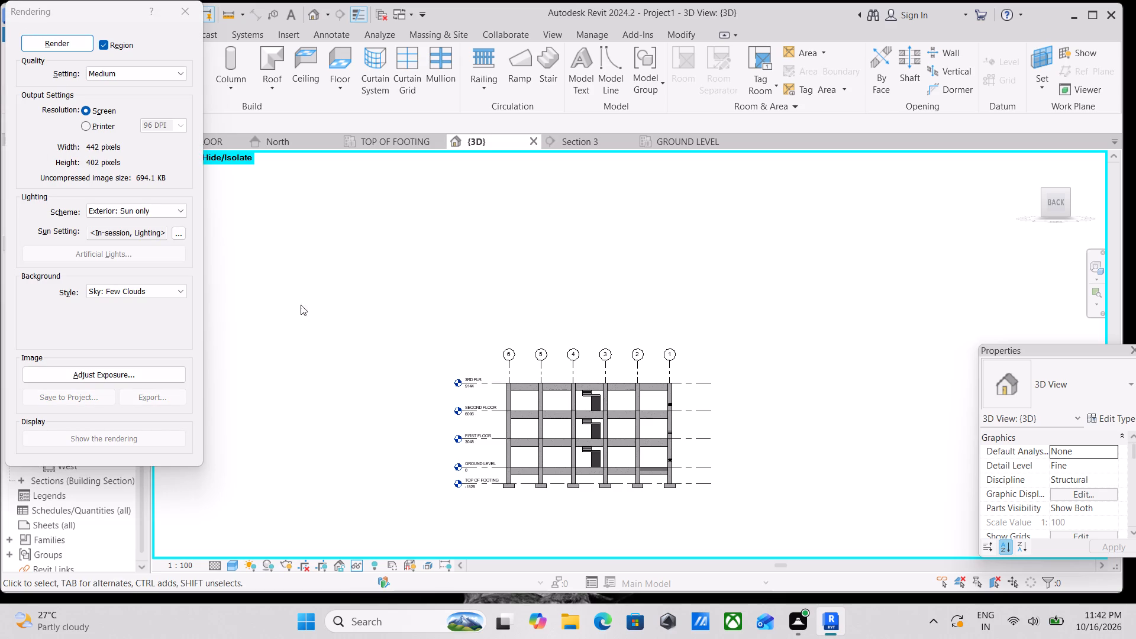
pyautogui.scroll(2, 373, 369)
pyautogui.moveTo(625, 306); pyautogui.dragTo(572, 177, button='middle')
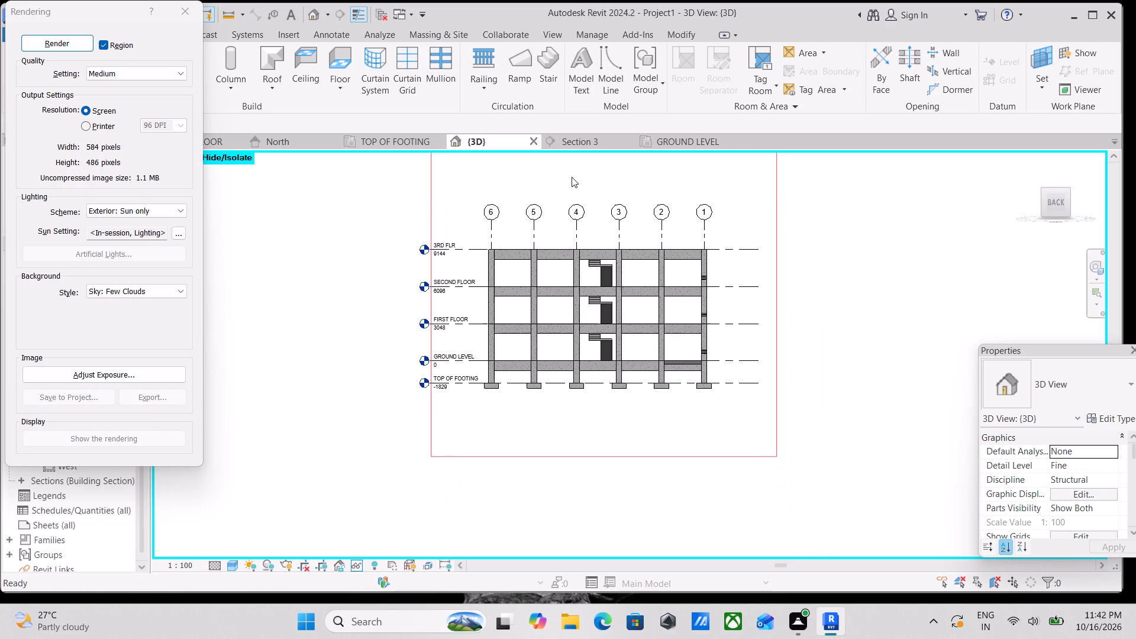
pyautogui.scroll(-1, 583, 192)
pyautogui.moveTo(583, 192); pyautogui.dragTo(566, 256, button='middle')
pyautogui.click(546, 211)
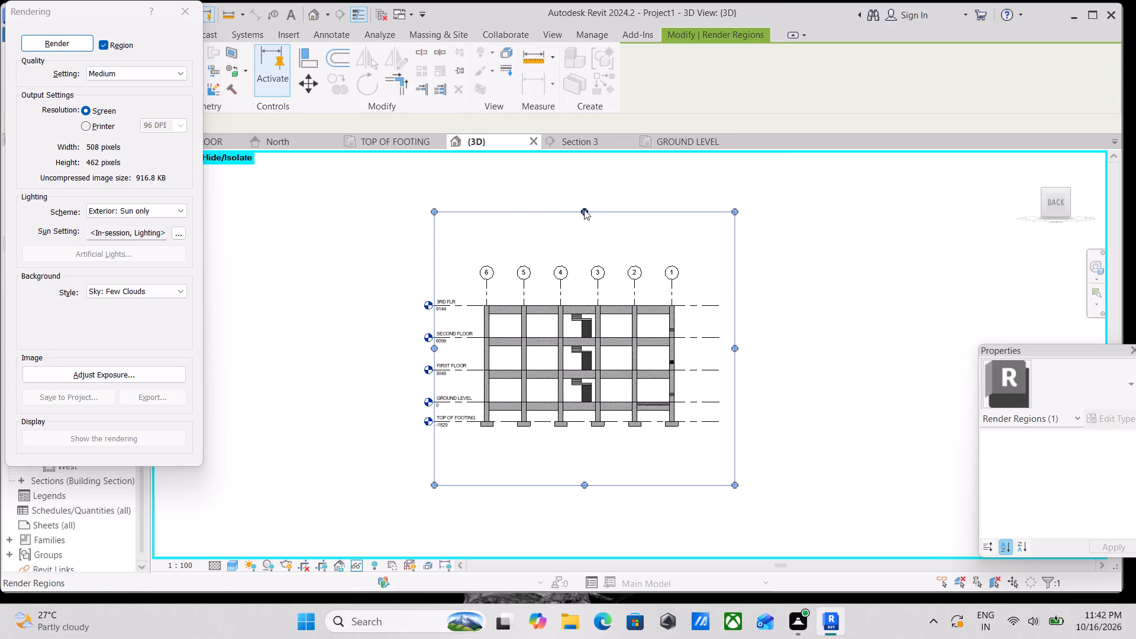
pyautogui.moveTo(584, 209); pyautogui.dragTo(587, 293)
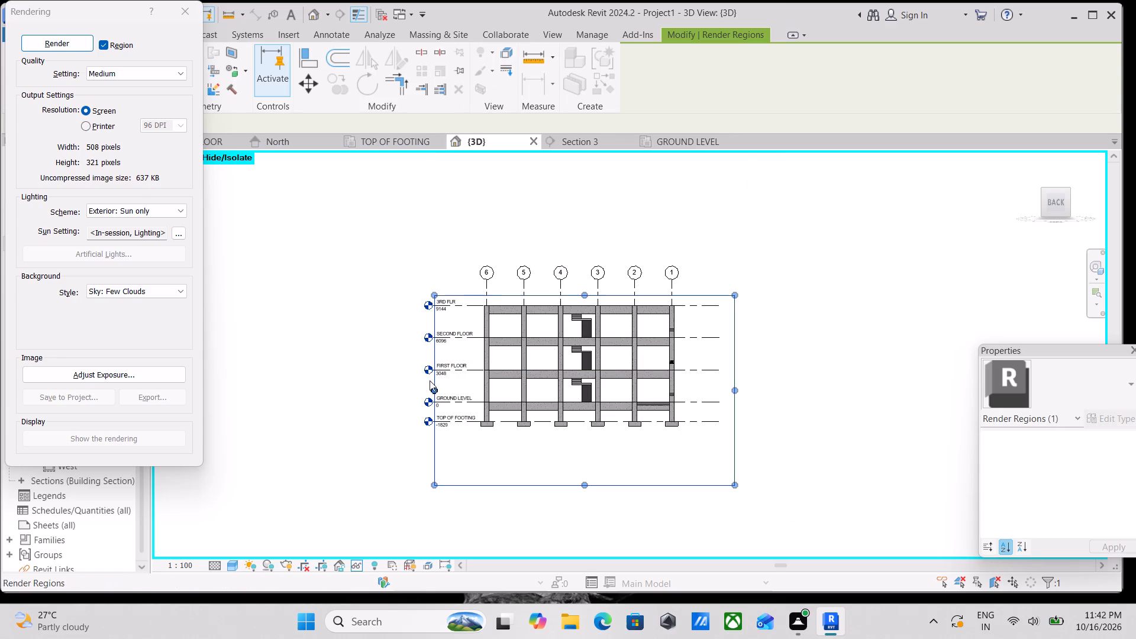
pyautogui.moveTo(435, 388); pyautogui.dragTo(468, 386)
pyautogui.moveTo(601, 488); pyautogui.dragTo(598, 484)
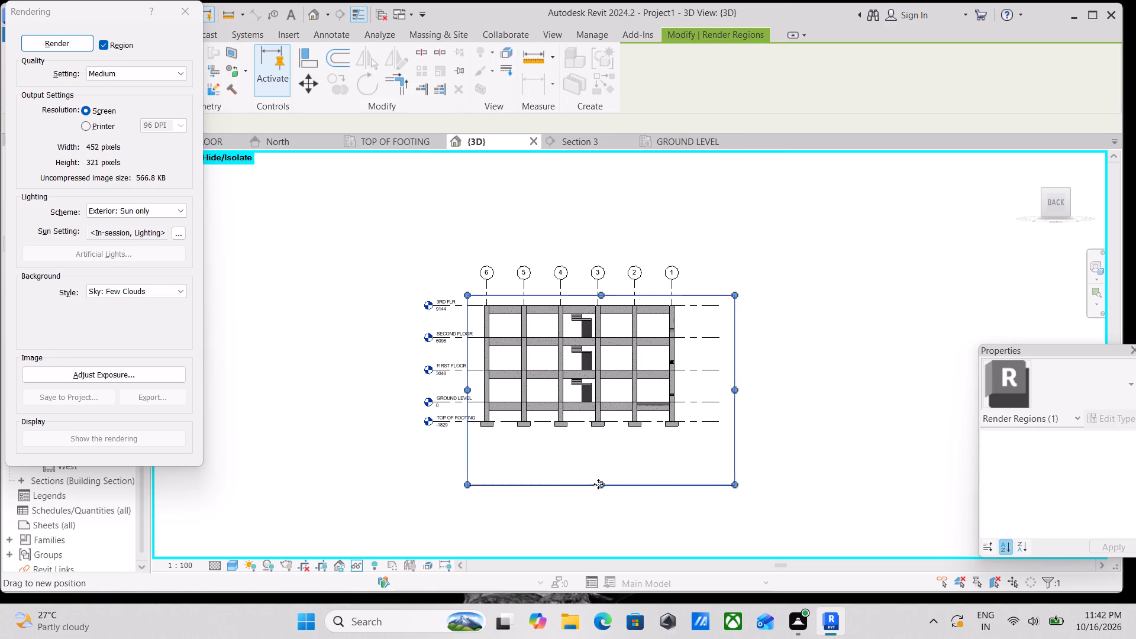
pyautogui.moveTo(598, 484); pyautogui.dragTo(597, 442)
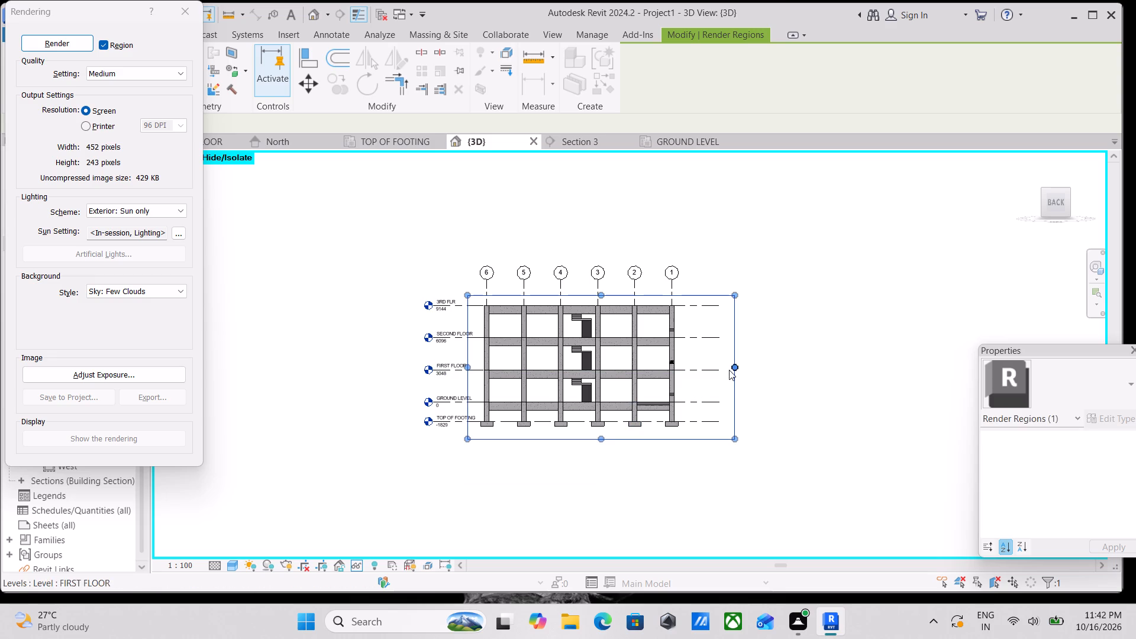
pyautogui.moveTo(729, 370); pyautogui.dragTo(705, 370)
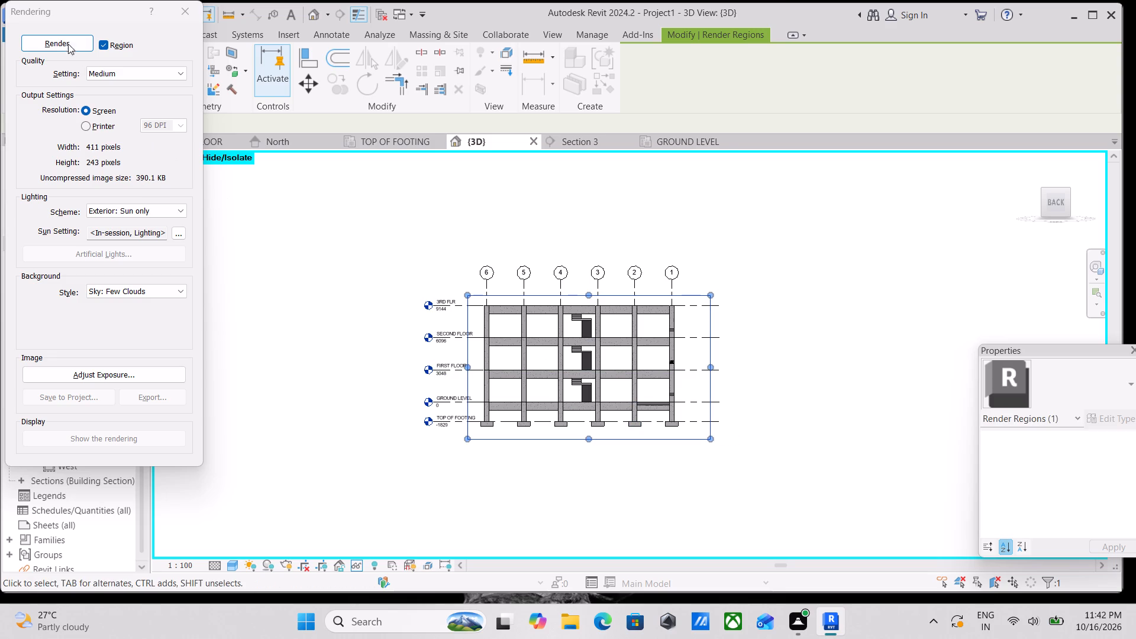
# Render the region of the Back view at Medium quality.
pyautogui.click(66, 37)
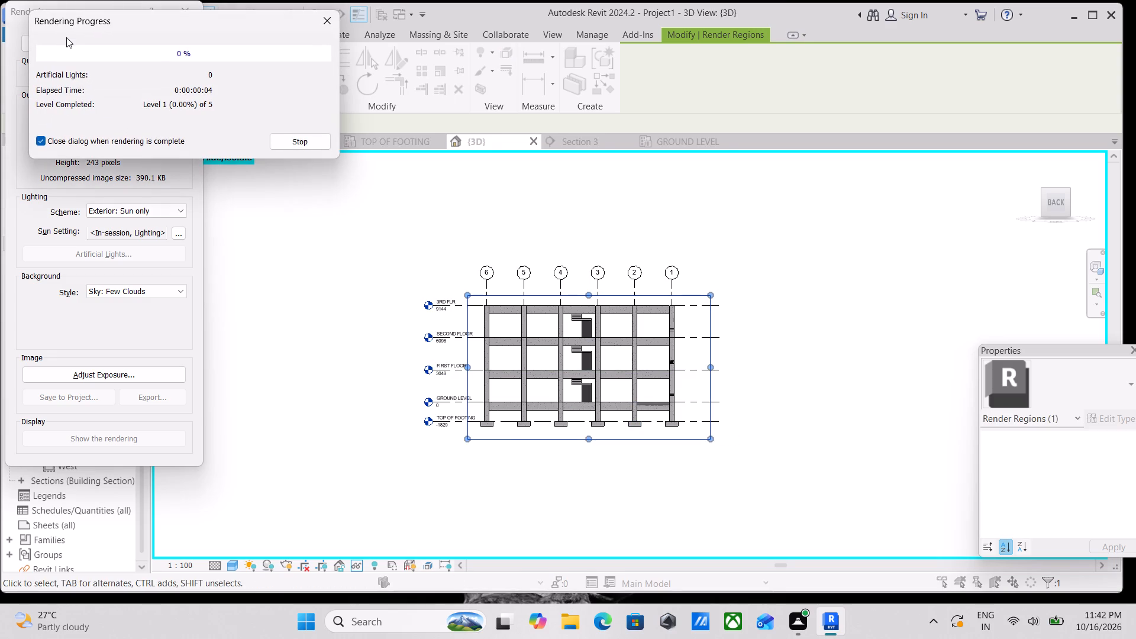
pyautogui.scroll(2, 454, 262)
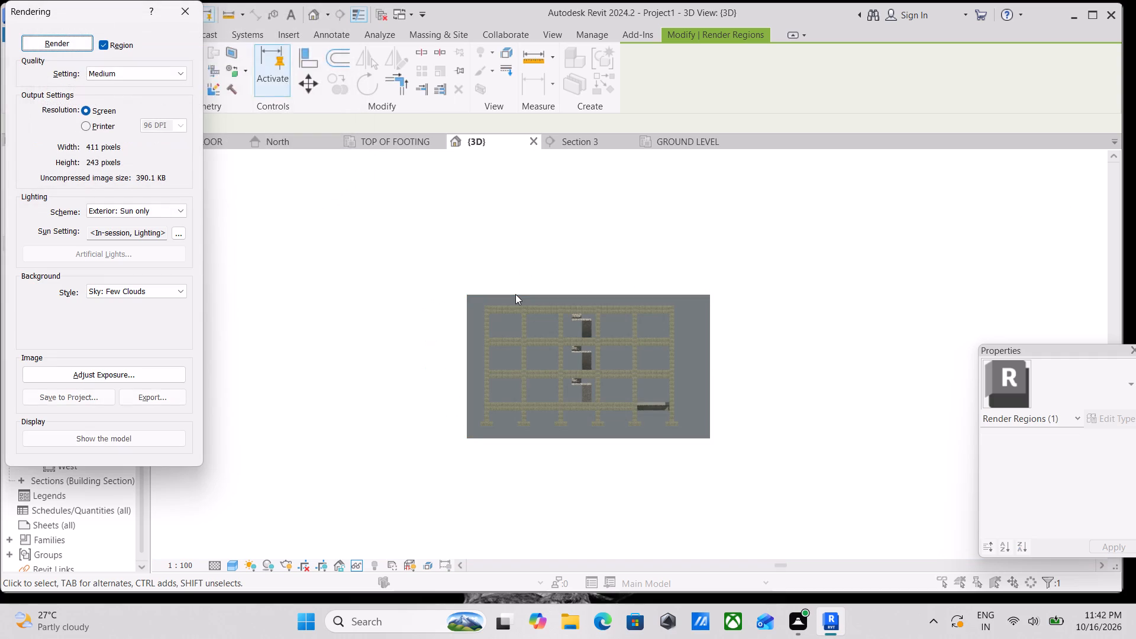
# Capture a rectangular screenshot of the rendered Back view with Snipping Tool, then close the rendering settings.
pyautogui.scroll(4, 521, 306)
pyautogui.moveTo(518, 349); pyautogui.dragTo(479, 347, button='middle')
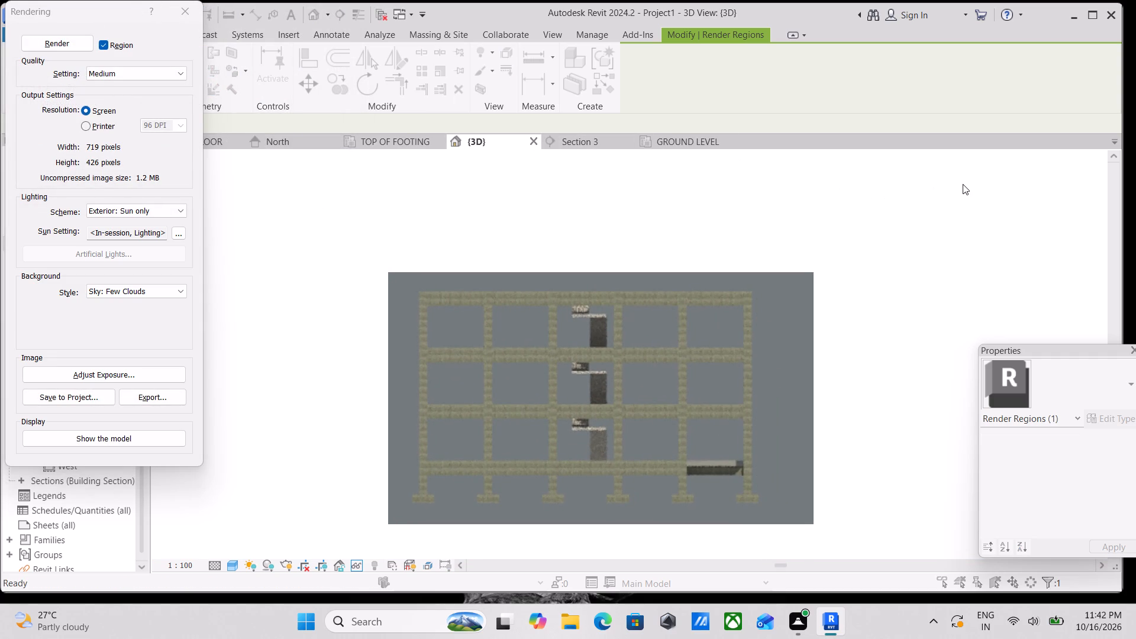
pyautogui.press('shift+super+s')
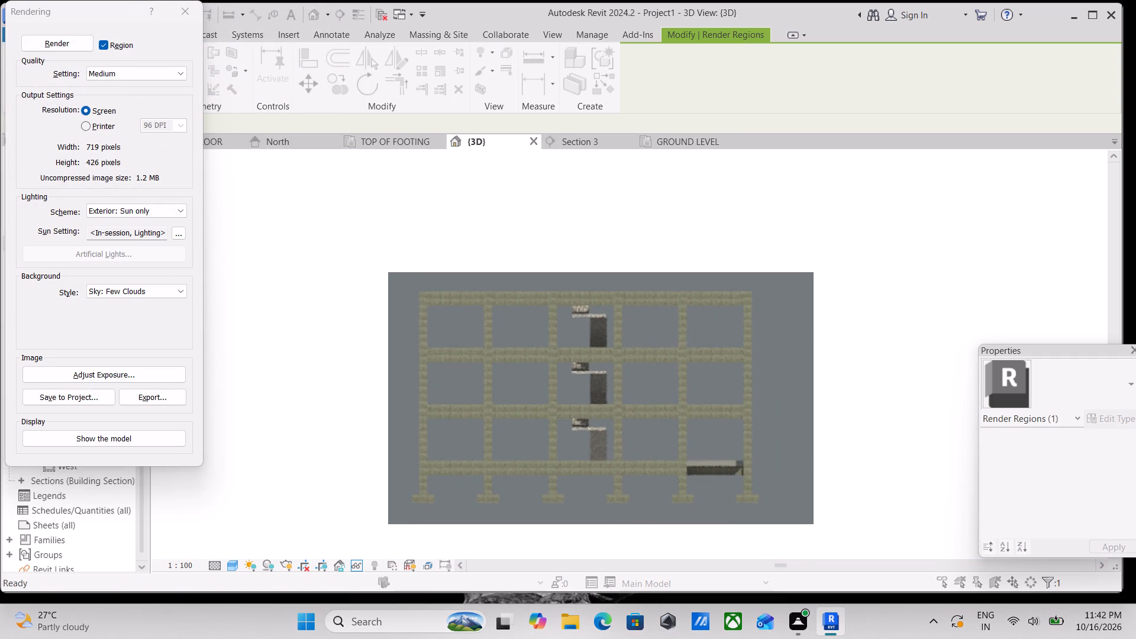
pyautogui.moveTo(367, 253); pyautogui.dragTo(836, 537)
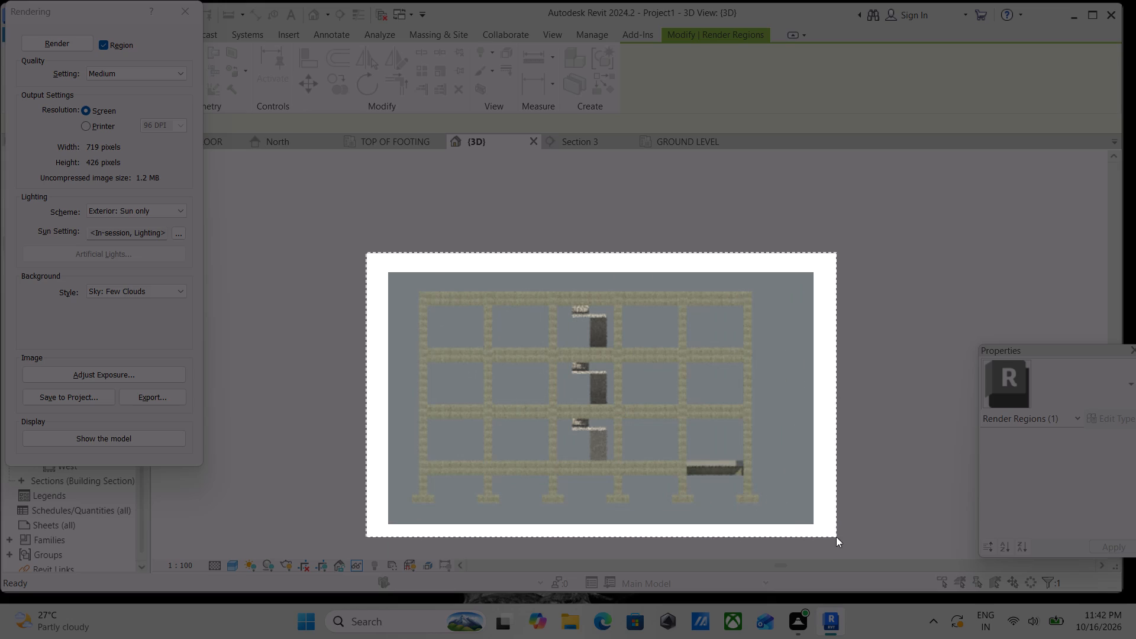
pyautogui.moveTo(836, 537); pyautogui.dragTo(835, 535)
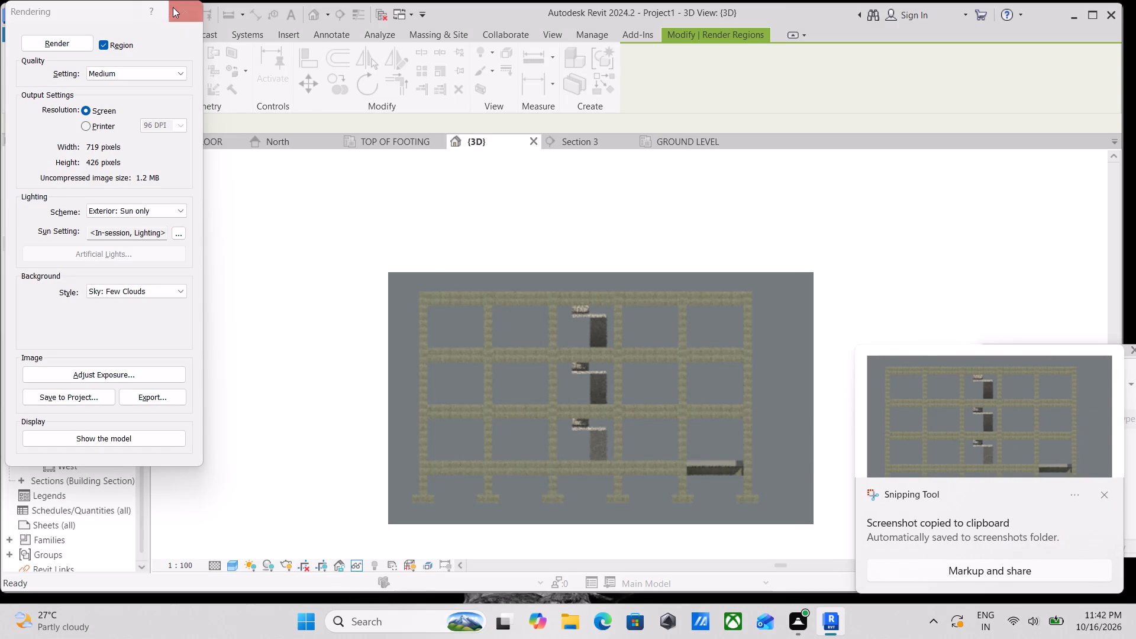
pyautogui.click(176, 7)
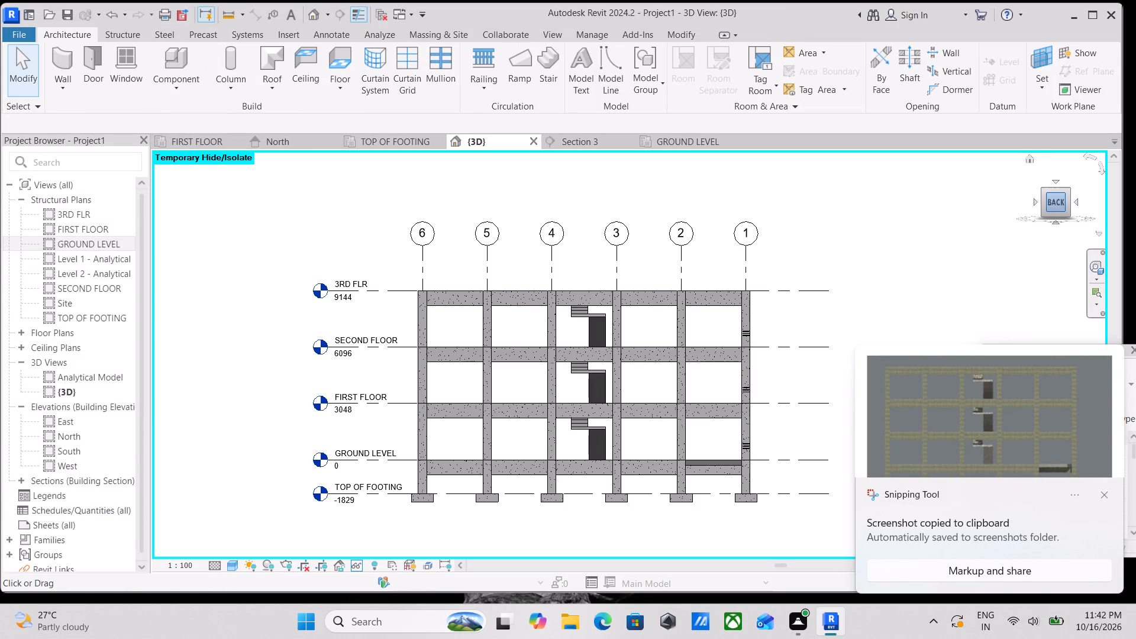
# Orient the 3D view to the Left face and frame the whole building with grids A to E.
pyautogui.click(1055, 191)
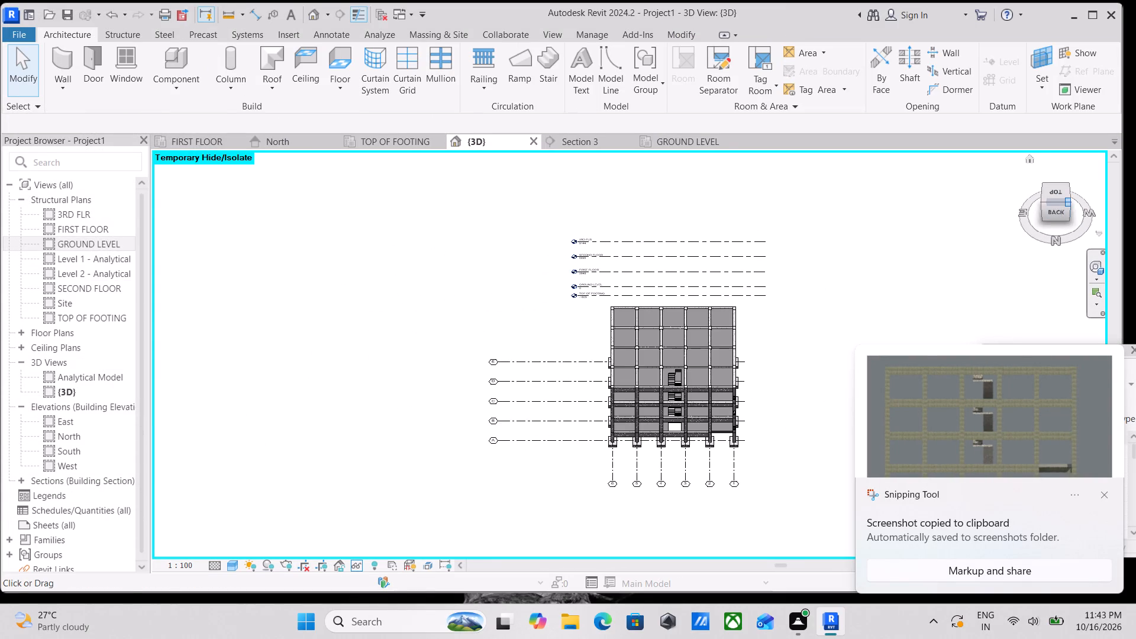
pyautogui.click(1070, 202)
pyautogui.scroll(2, 798, 343)
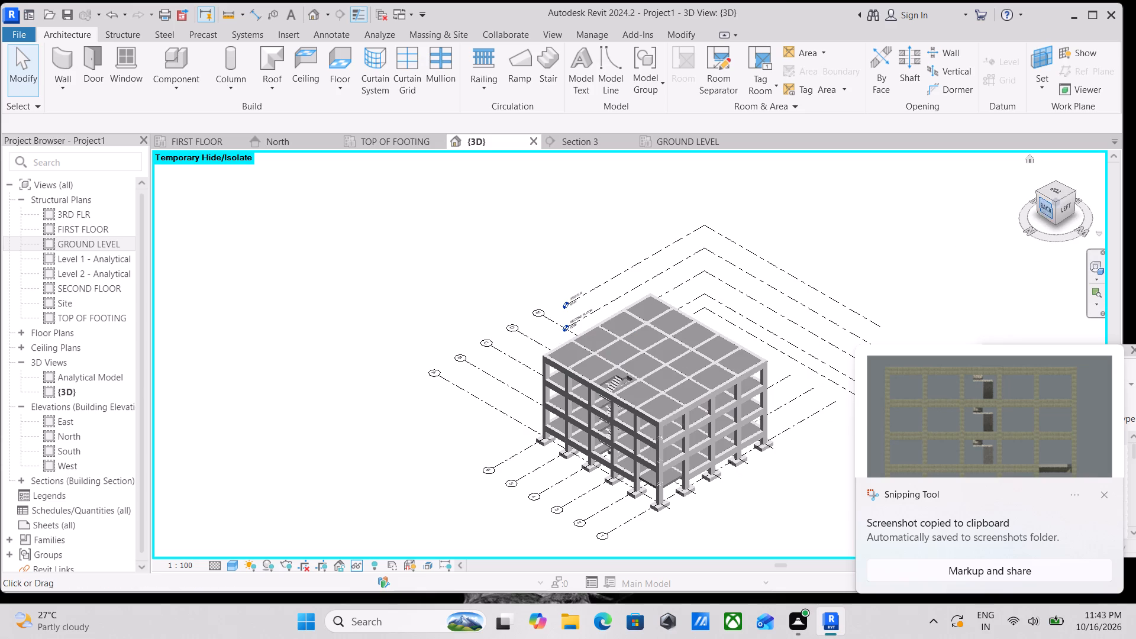
pyautogui.click(1057, 208)
pyautogui.scroll(2, 774, 333)
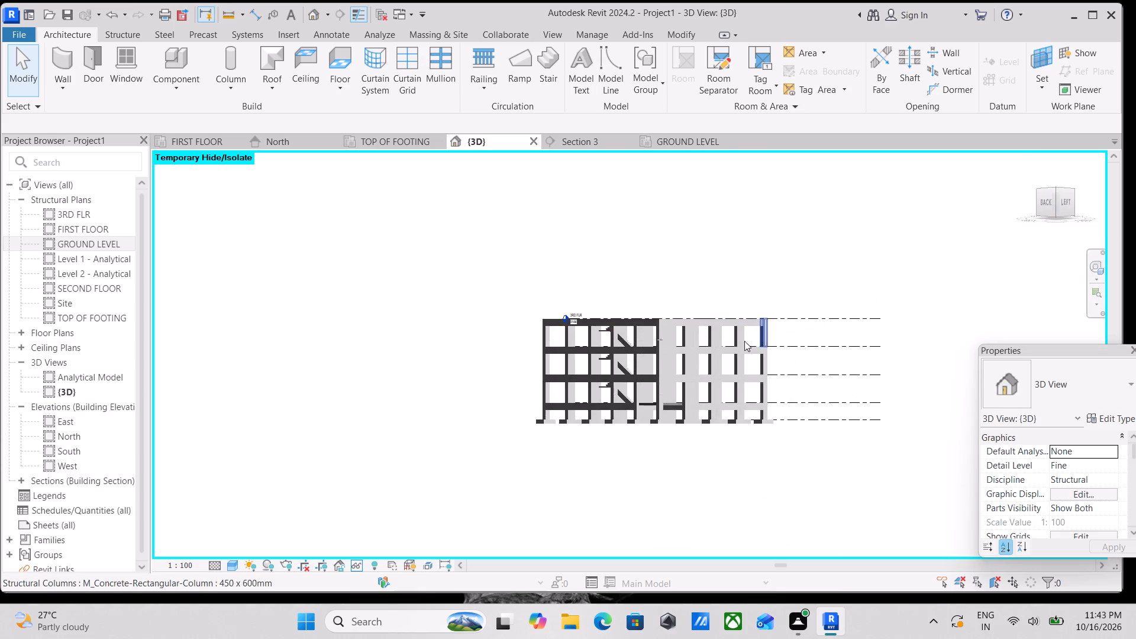
pyautogui.scroll(2, 733, 344)
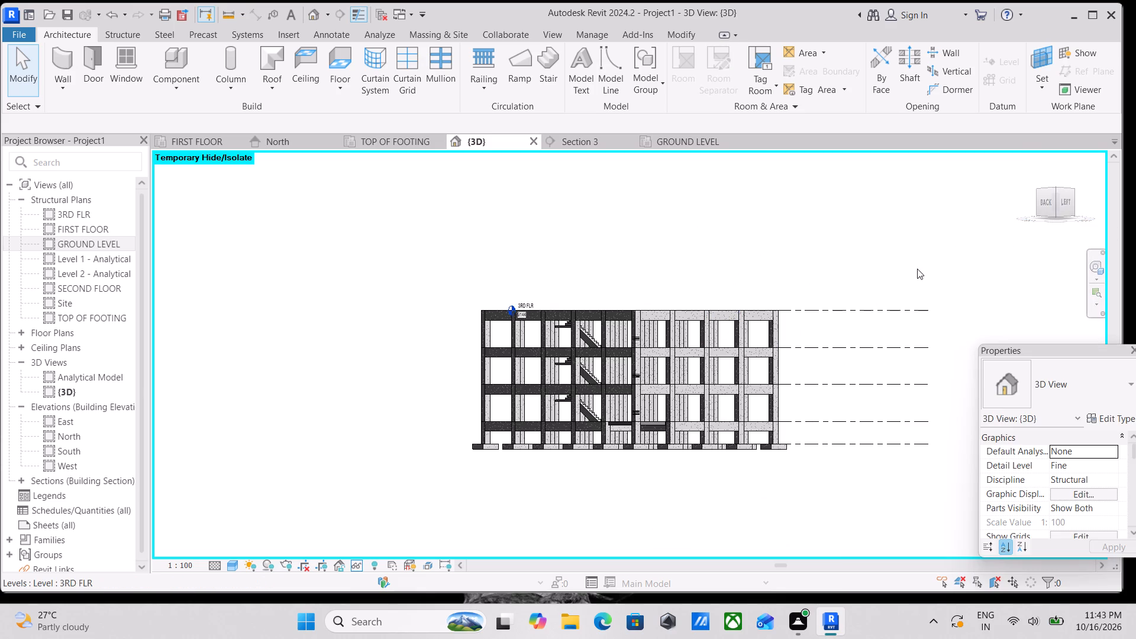
pyautogui.click(1065, 202)
pyautogui.scroll(3, 717, 371)
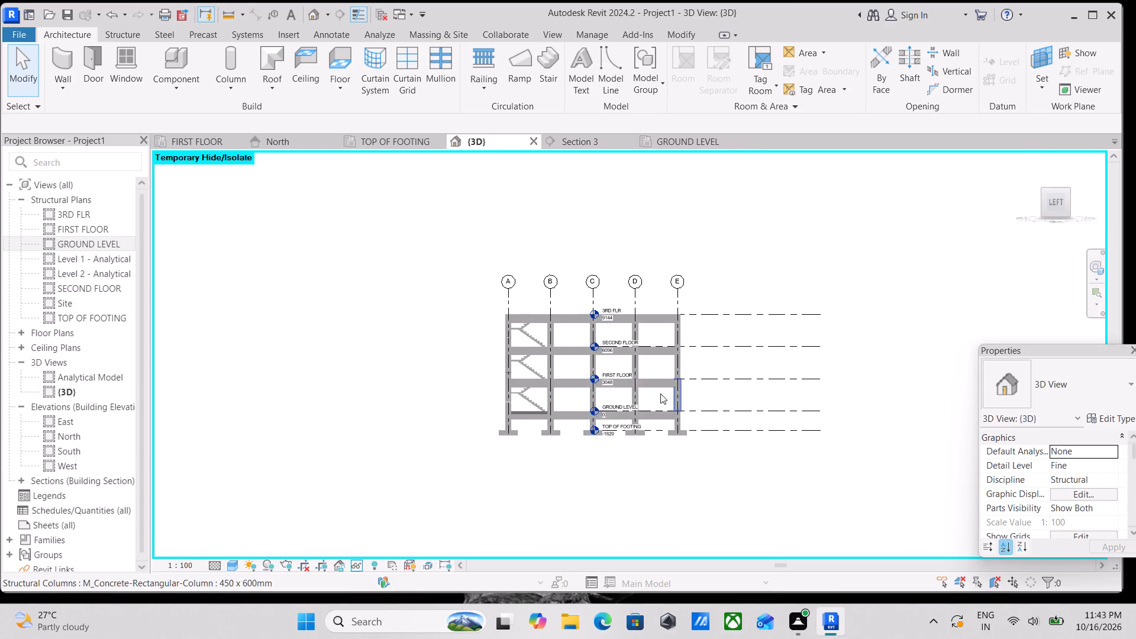
pyautogui.scroll(6, 647, 400)
pyautogui.moveTo(647, 401); pyautogui.dragTo(703, 428, button='middle')
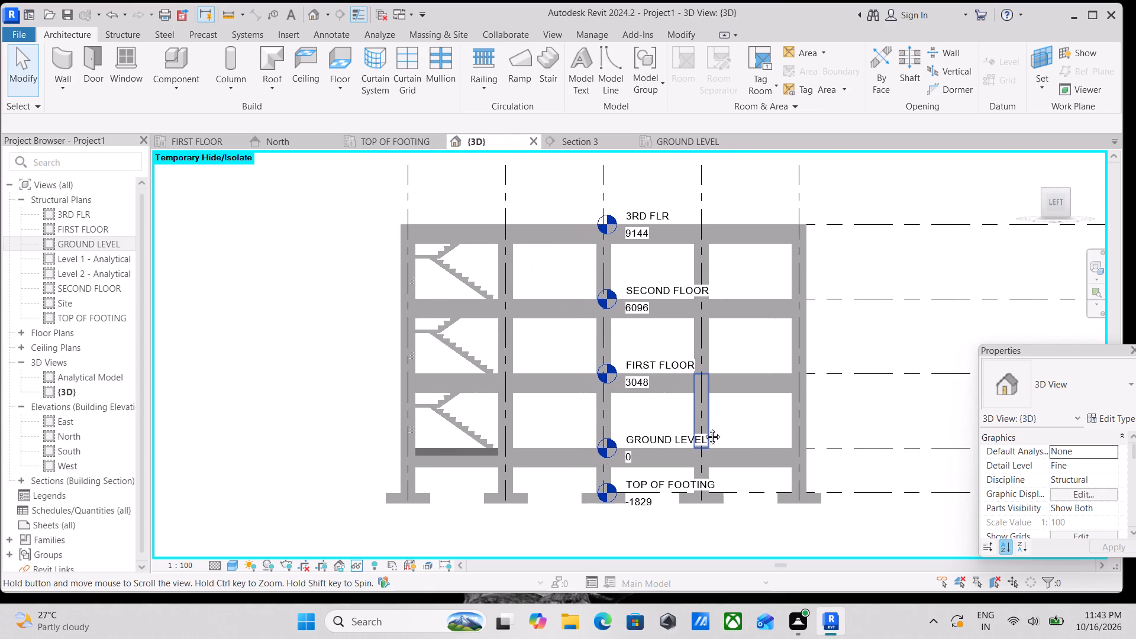
pyautogui.moveTo(703, 428); pyautogui.dragTo(703, 429, button='middle')
pyautogui.scroll(-1, 539, 328)
pyautogui.moveTo(539, 329); pyautogui.dragTo(530, 363, button='middle')
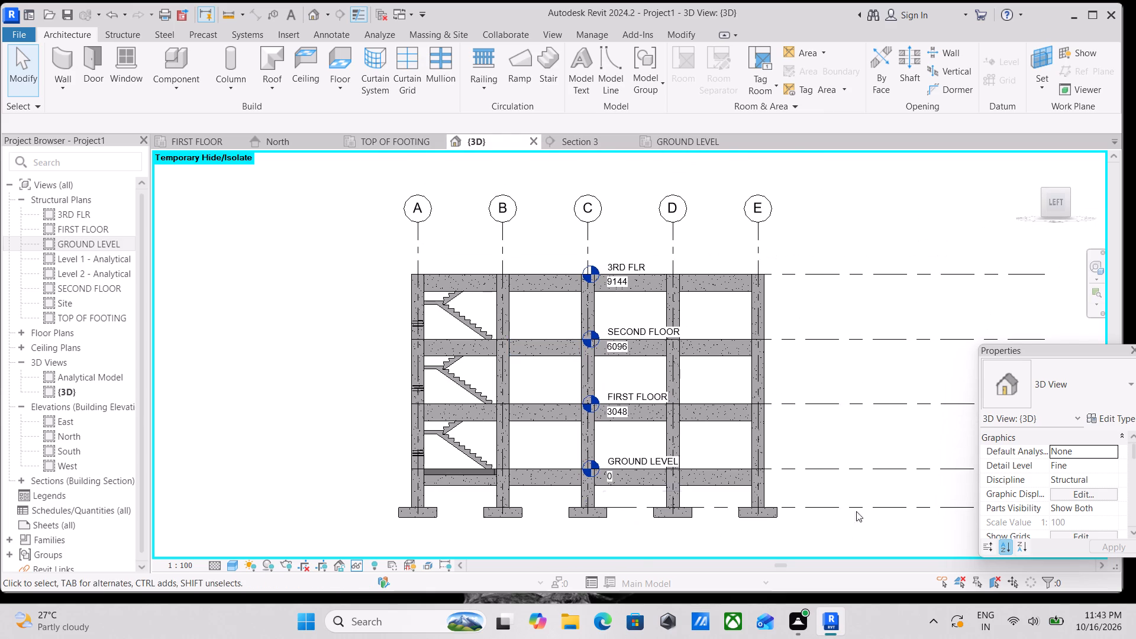
pyautogui.moveTo(848, 339); pyautogui.dragTo(756, 319, button='middle')
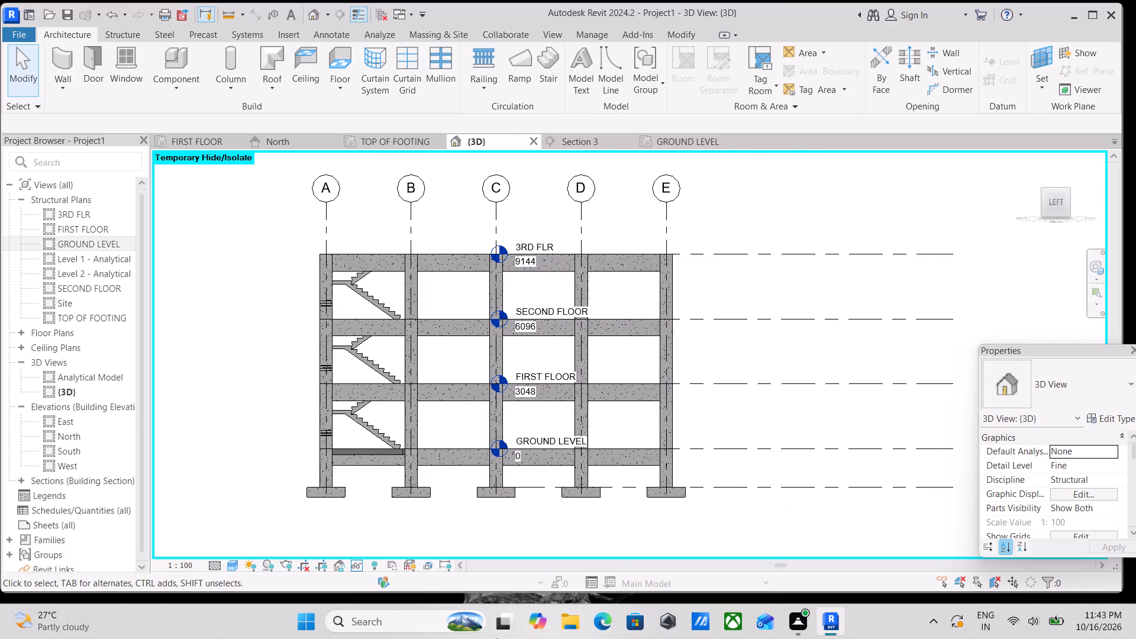
# Capture a rectangular screenshot of the unrendered Left view with grids and level marks using Snipping Tool.
pyautogui.press('shift+super+s')
pyautogui.moveTo(272, 179); pyautogui.dragTo(715, 547)
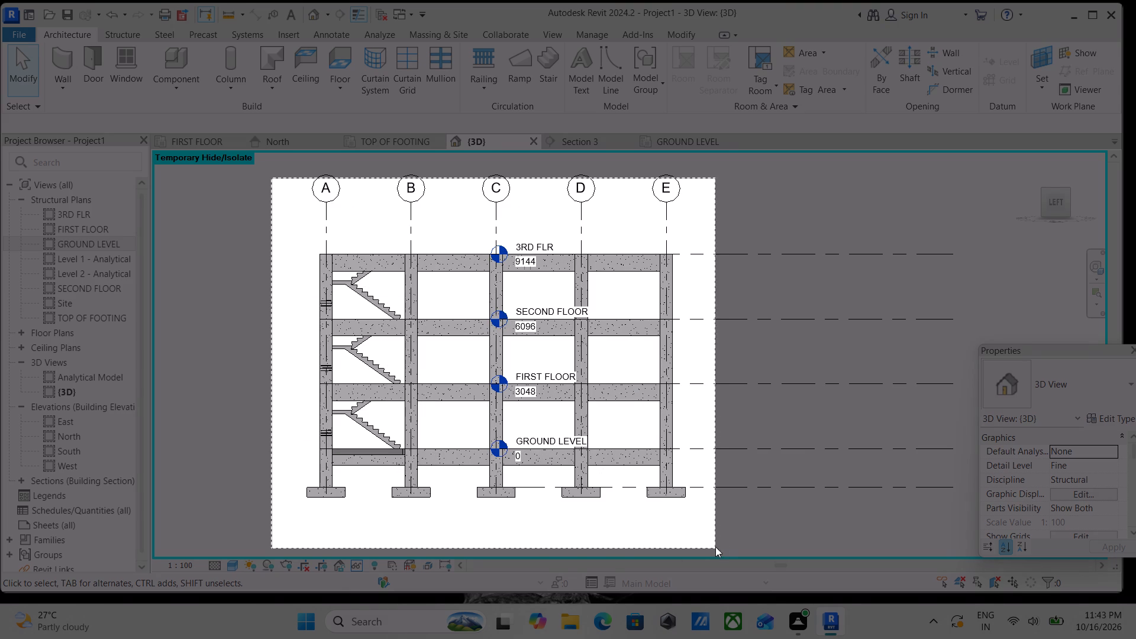
pyautogui.moveTo(715, 547); pyautogui.dragTo(715, 528)
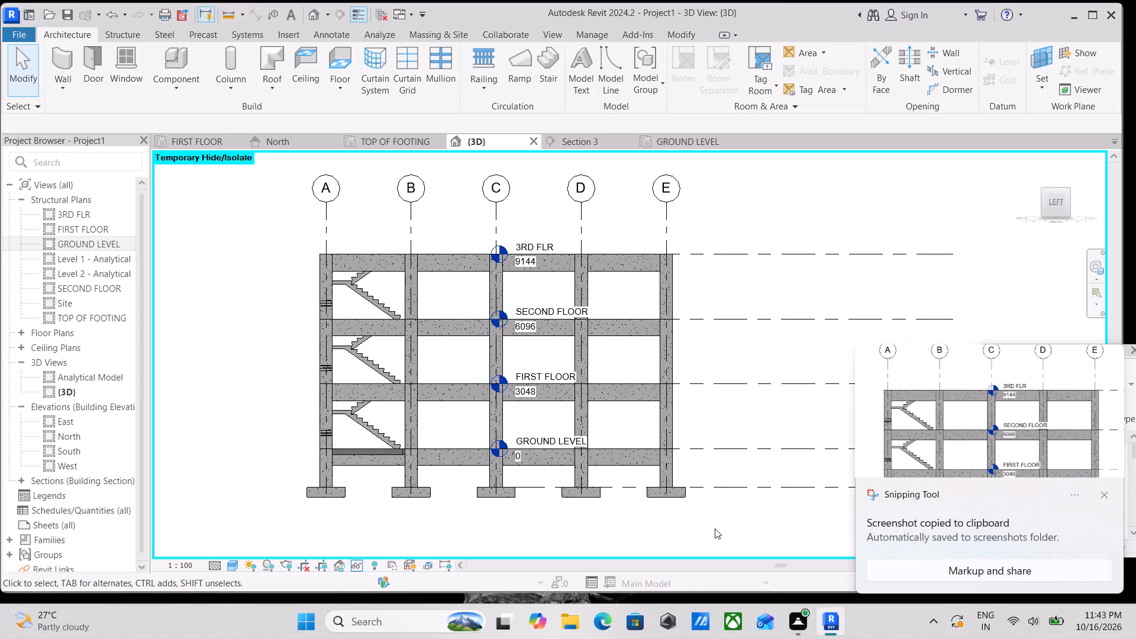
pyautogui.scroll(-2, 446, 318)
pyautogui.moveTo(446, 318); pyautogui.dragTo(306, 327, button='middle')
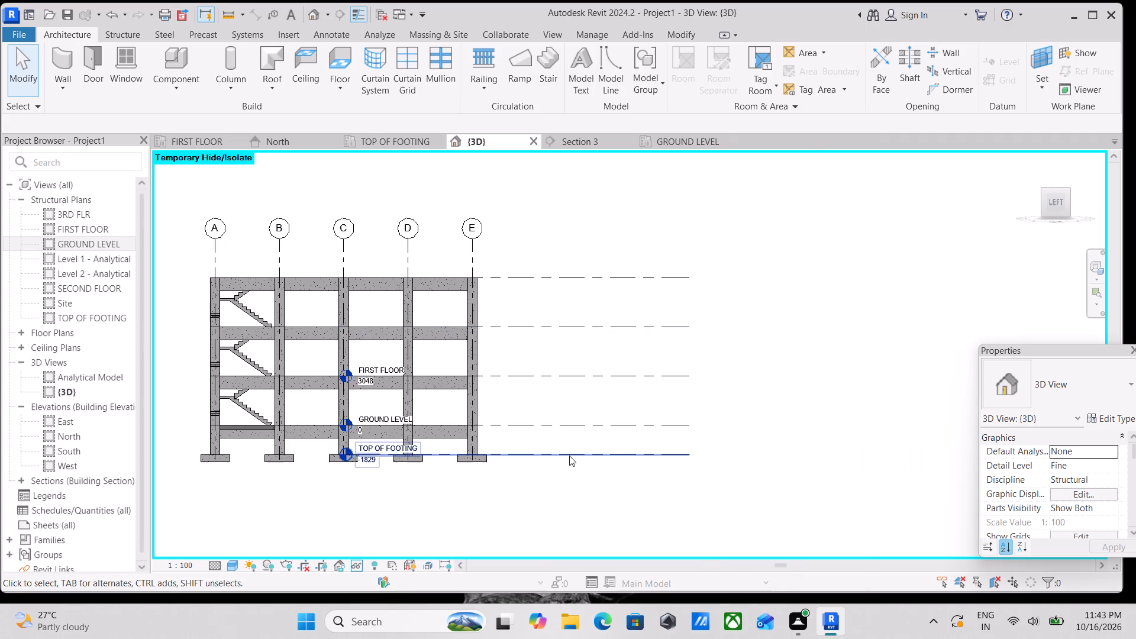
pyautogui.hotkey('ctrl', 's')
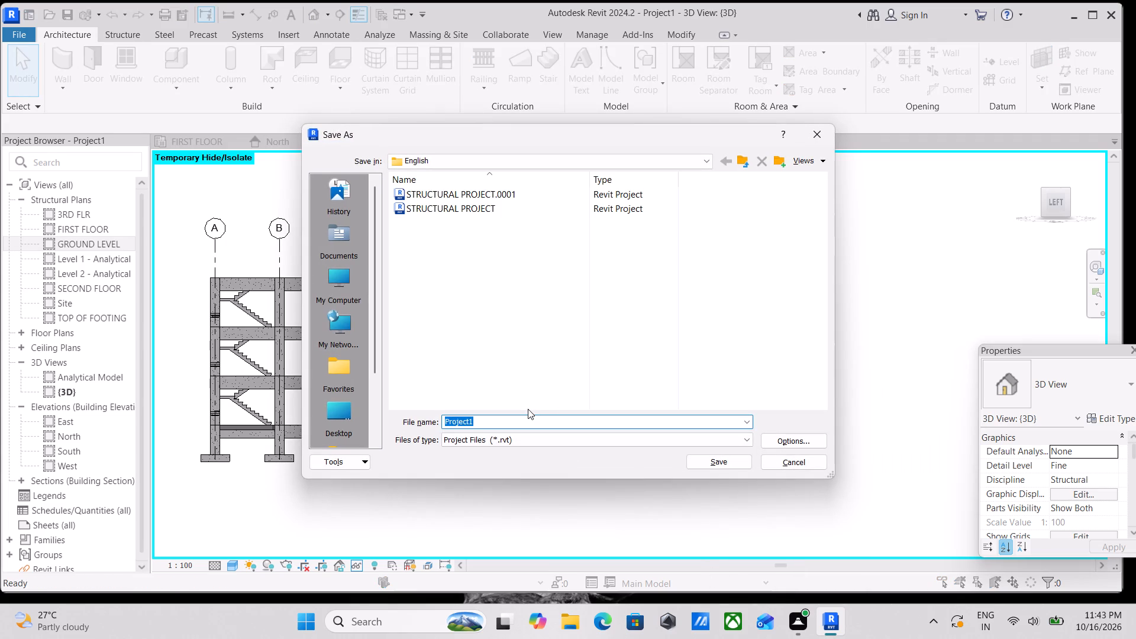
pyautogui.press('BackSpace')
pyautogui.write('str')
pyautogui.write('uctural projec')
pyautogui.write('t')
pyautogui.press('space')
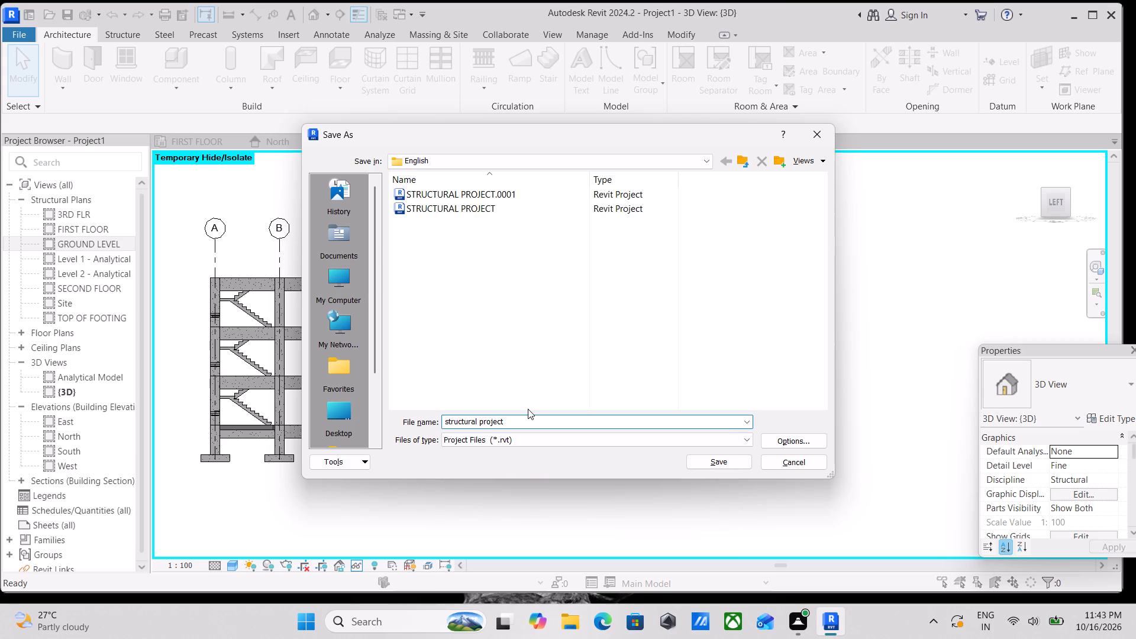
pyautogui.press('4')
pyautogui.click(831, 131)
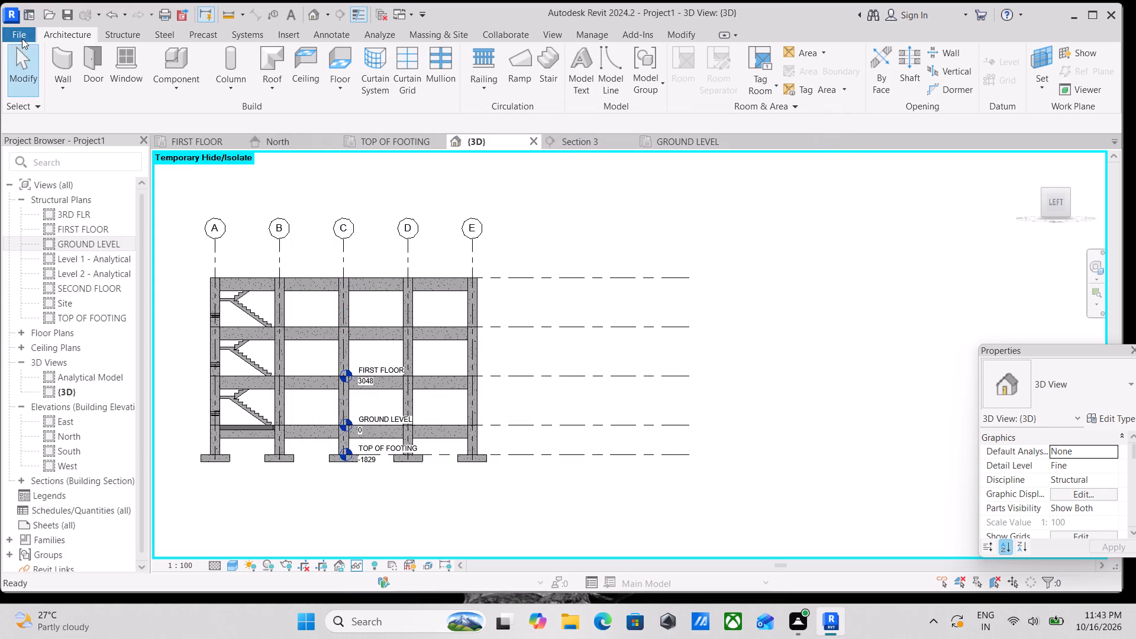
# Save the model as a project file named "structural project 4" on the Desktop.
pyautogui.click(16, 29)
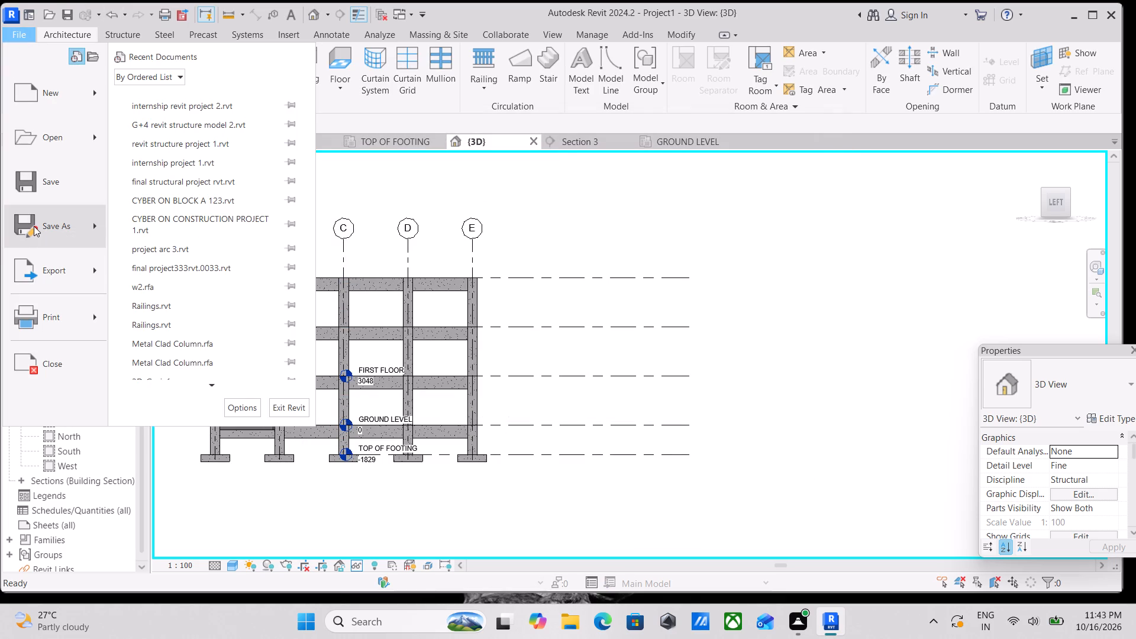
pyautogui.click(35, 225)
pyautogui.click(188, 164)
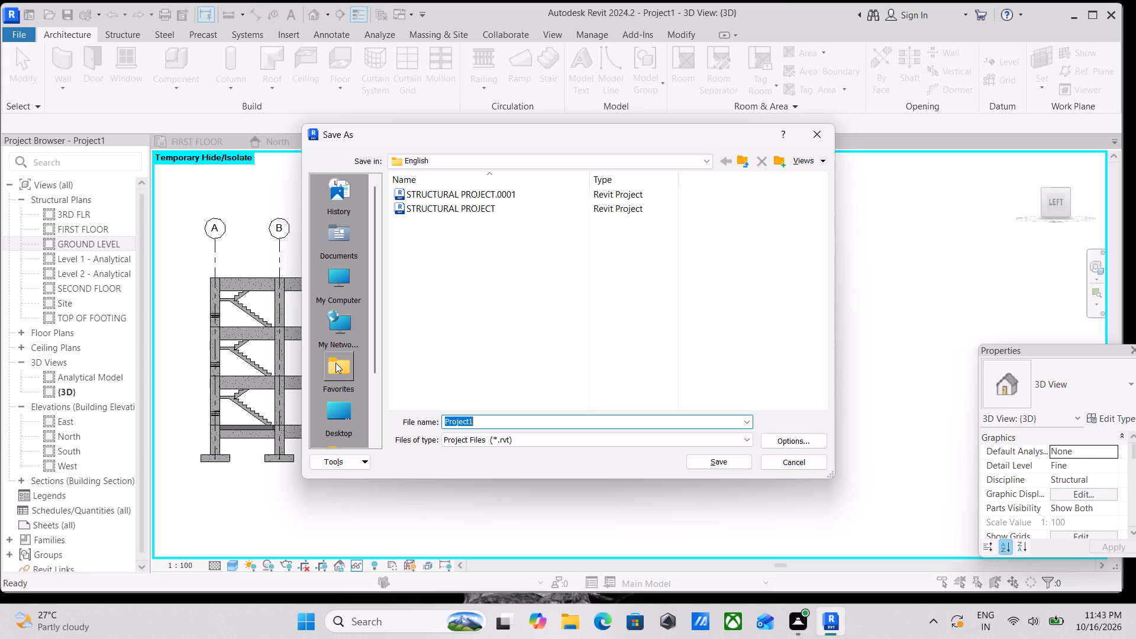
pyautogui.press('BackSpace')
pyautogui.write('str')
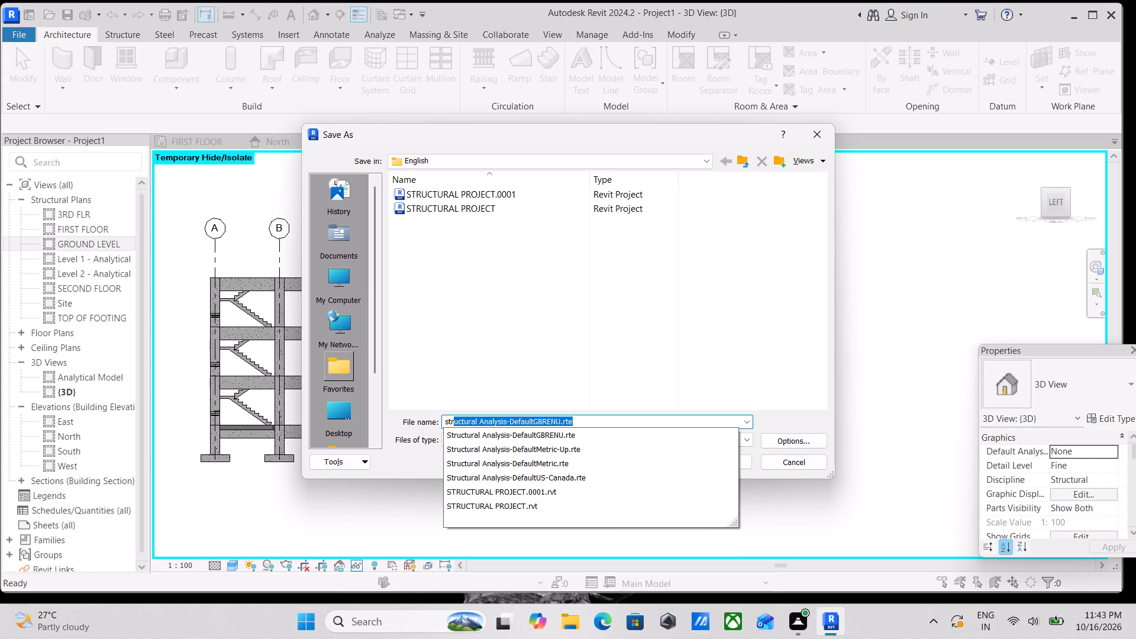
pyautogui.write('uctural')
pyautogui.press('space')
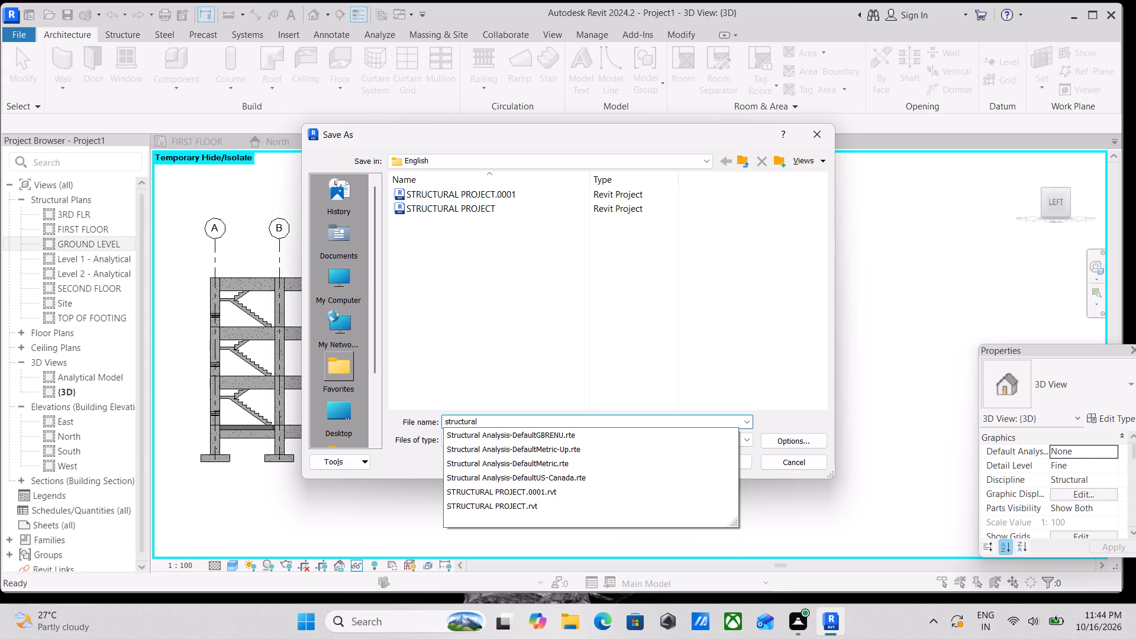
pyautogui.press('p')
pyautogui.write('ro')
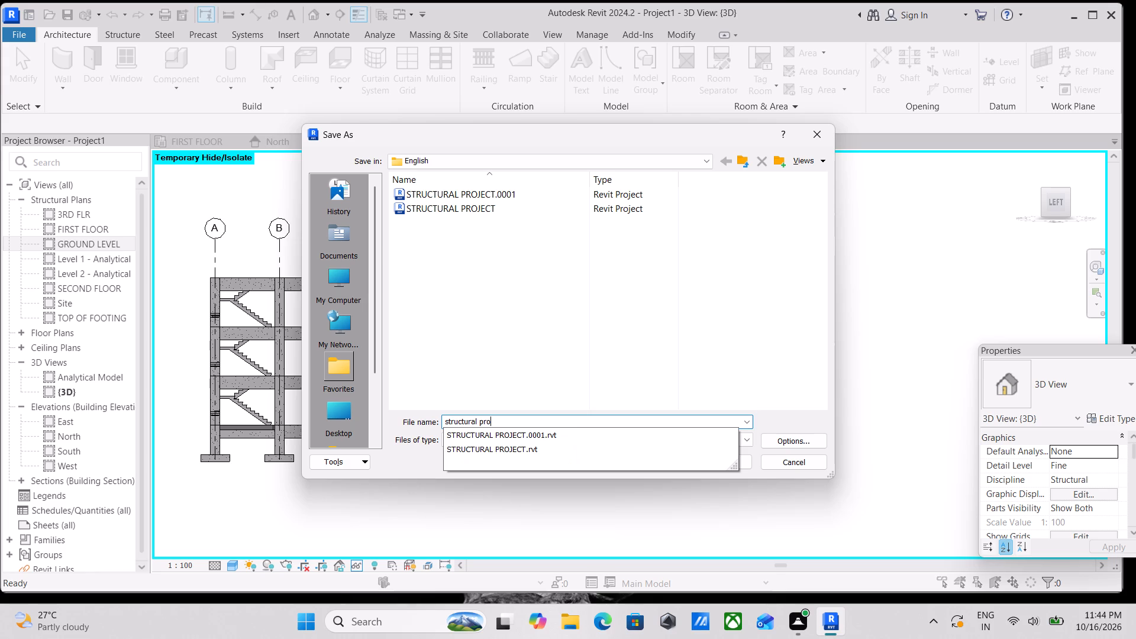
pyautogui.write('ject')
pyautogui.press('space')
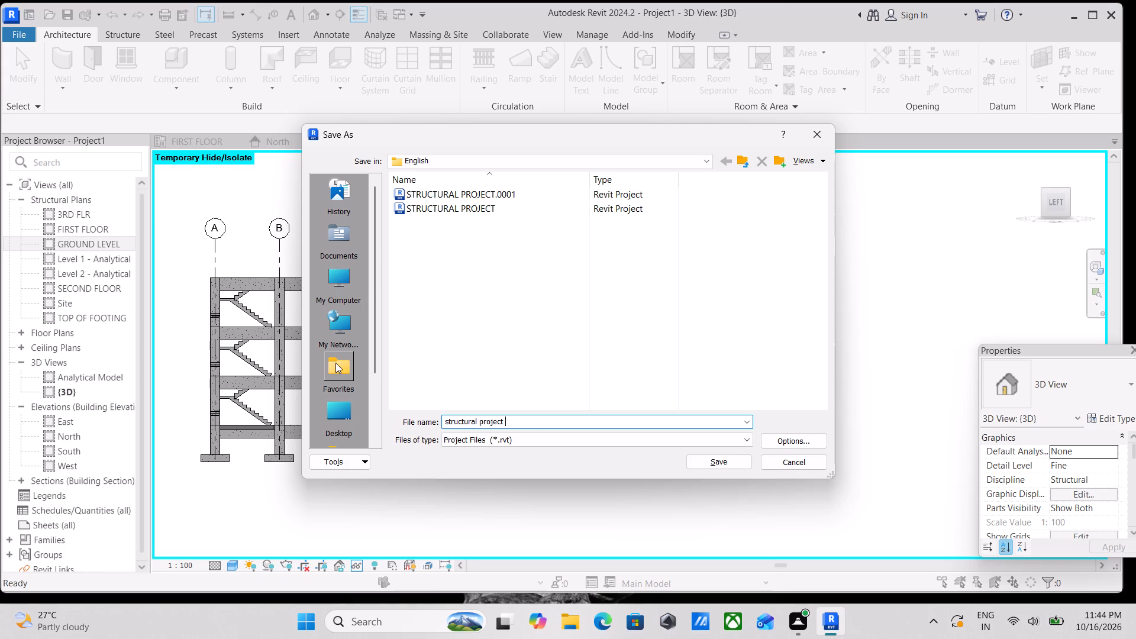
pyautogui.press('4')
pyautogui.scroll(-2, 331, 268)
pyautogui.scroll(1, 330, 283)
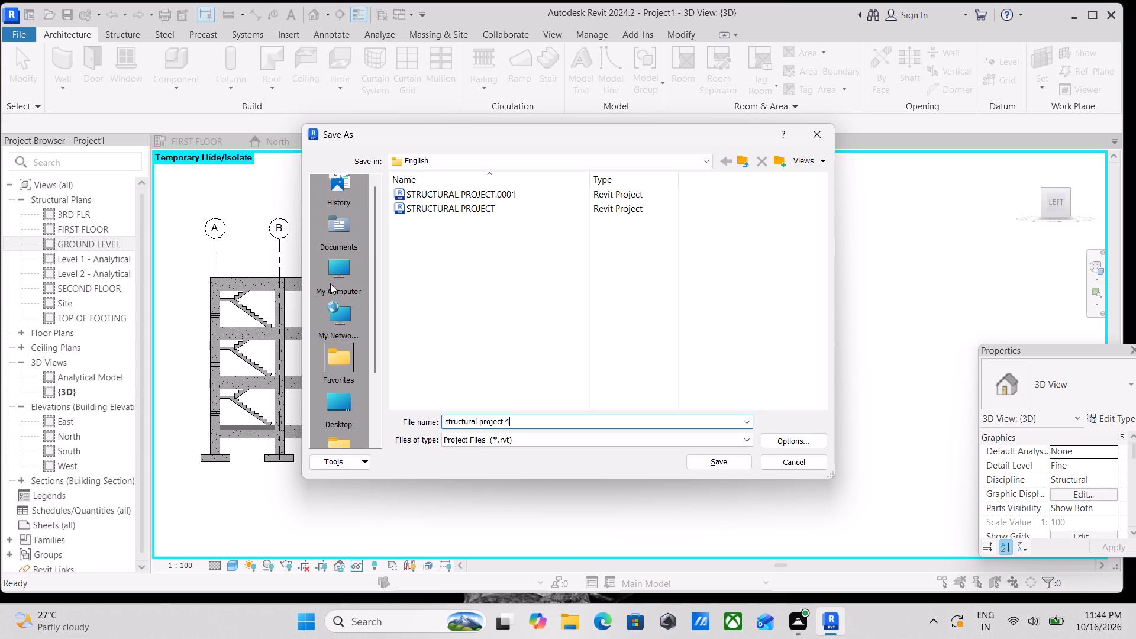
pyautogui.scroll(3, 330, 283)
pyautogui.scroll(-2, 344, 307)
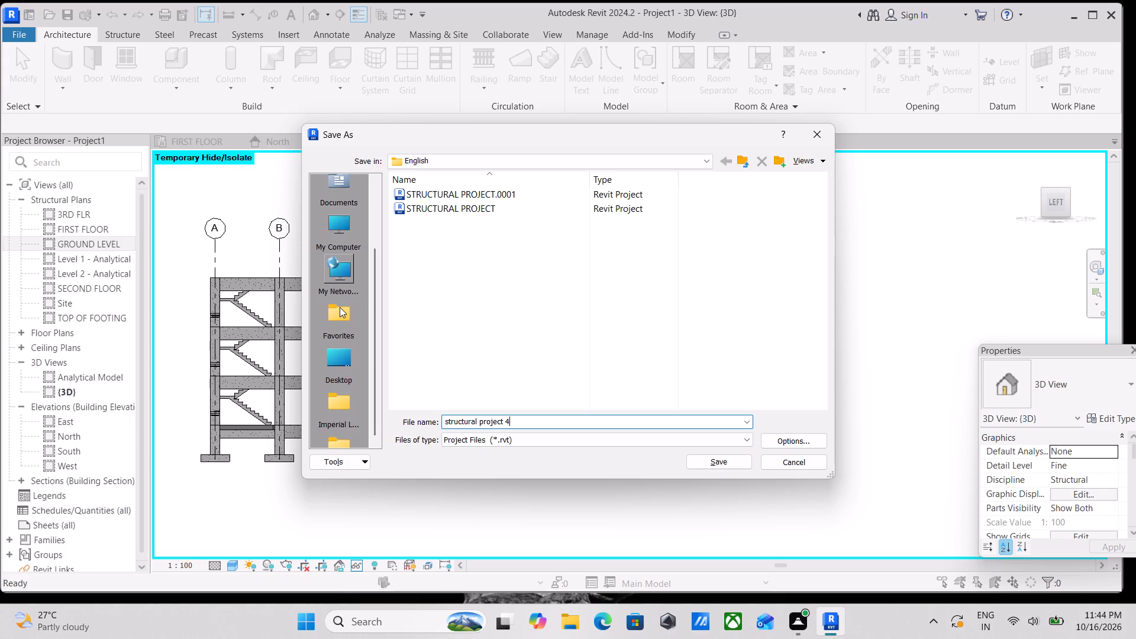
pyautogui.click(341, 328)
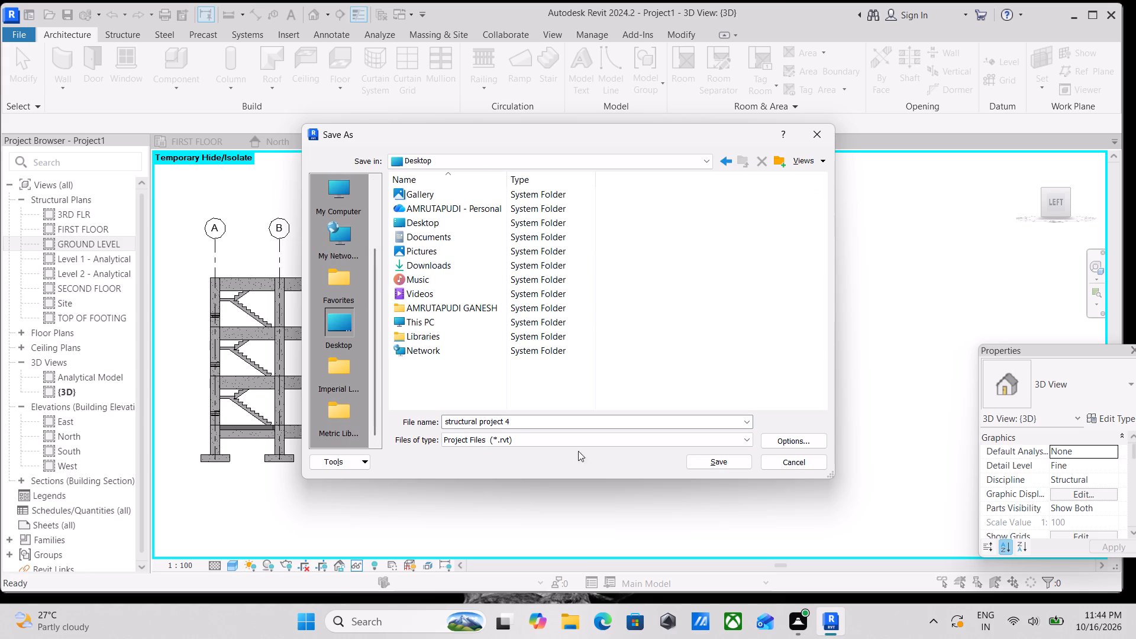
pyautogui.click(729, 463)
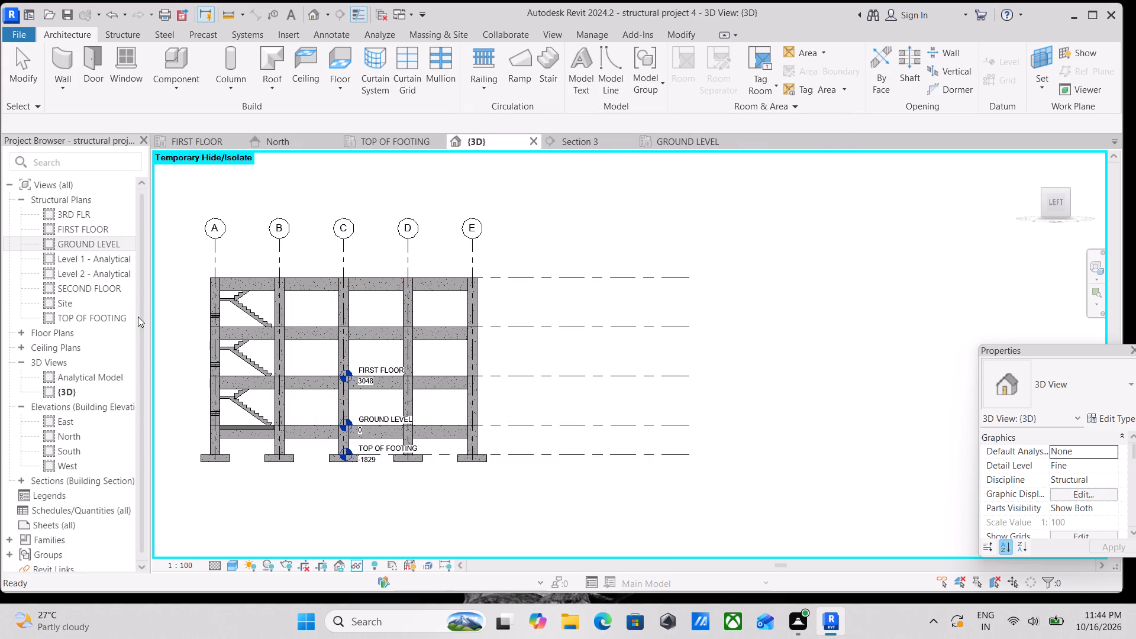
# Save the project again with the whole frame in view, then close Revit.
pyautogui.scroll(-2, 224, 286)
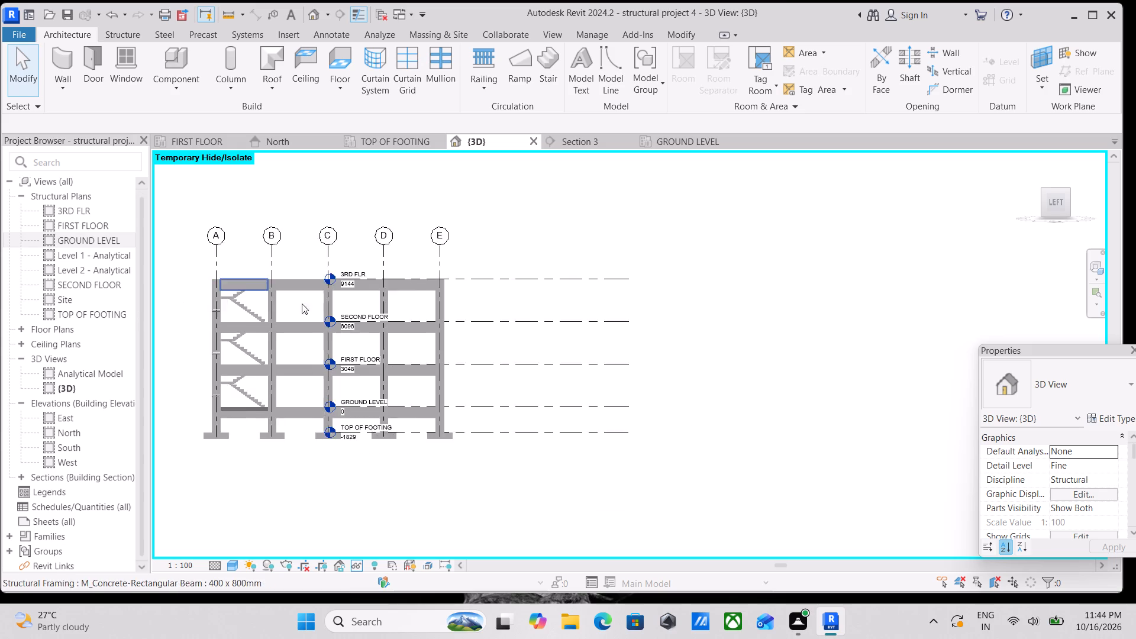
pyautogui.moveTo(376, 330); pyautogui.dragTo(575, 418, button='middle')
pyautogui.scroll(-1, 561, 356)
pyautogui.moveTo(561, 356); pyautogui.dragTo(566, 321, button='middle')
pyautogui.scroll(3, 550, 356)
pyautogui.hotkey('ctrl', 's')
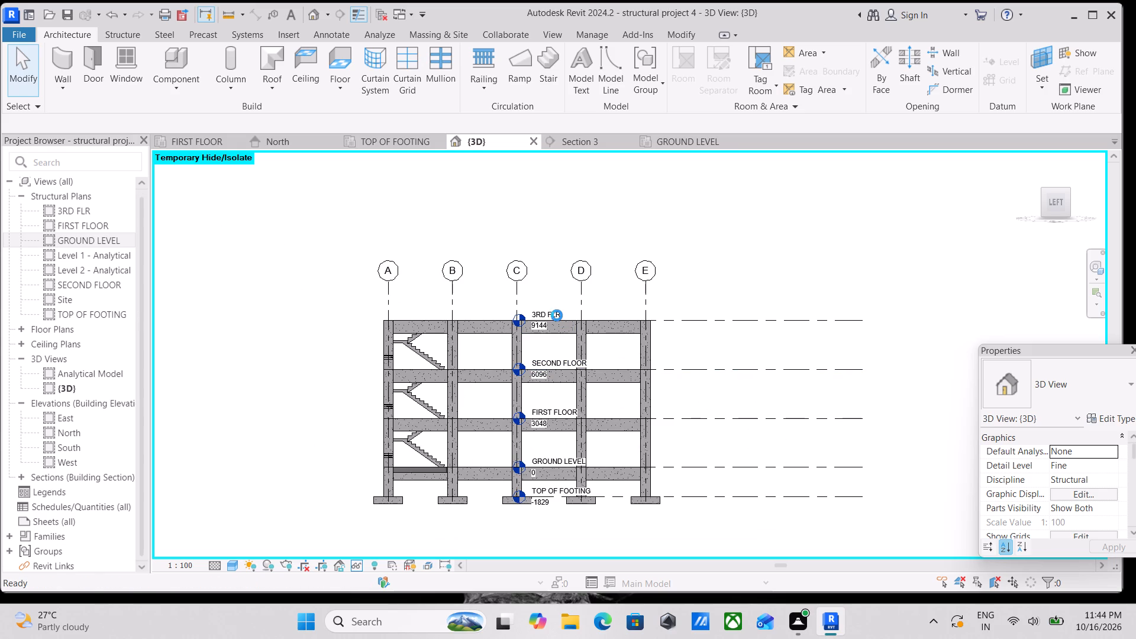
pyautogui.click(1118, 11)
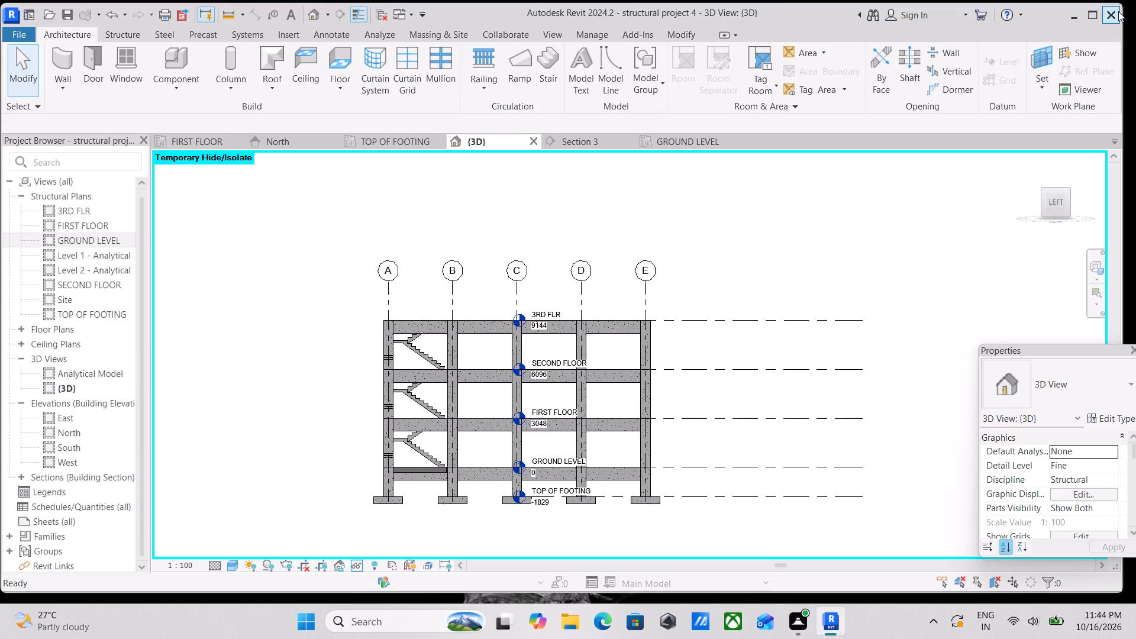